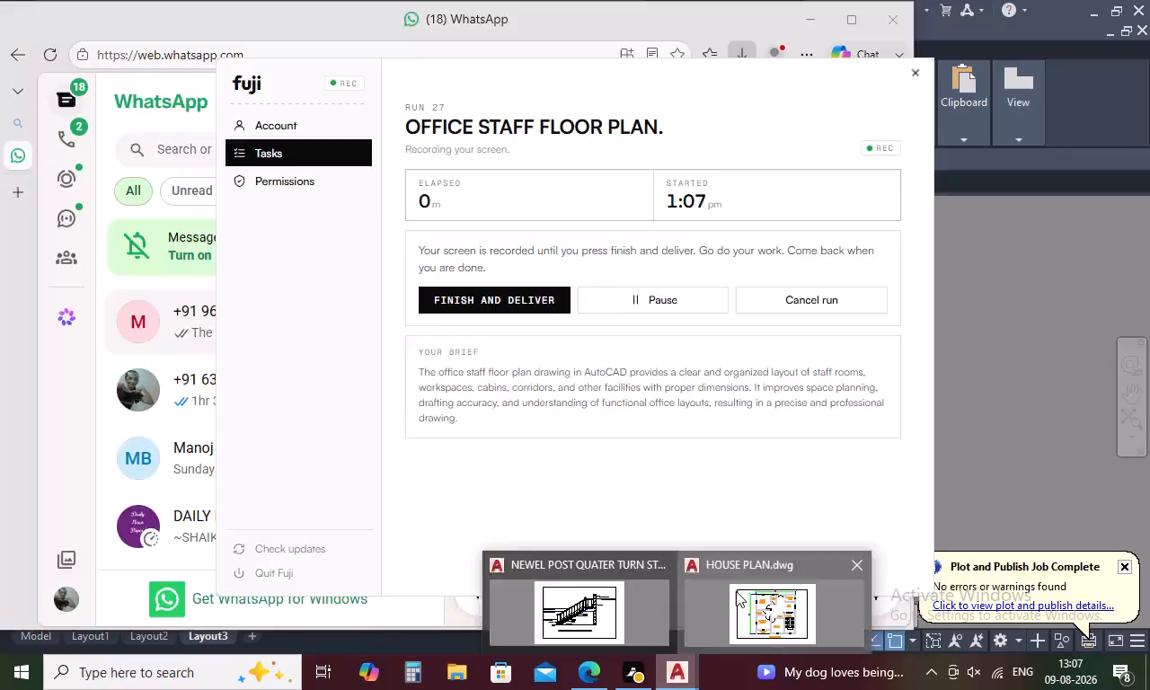
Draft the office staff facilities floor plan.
Create a new drawing from the acadiso template.
left_click(19, 21)
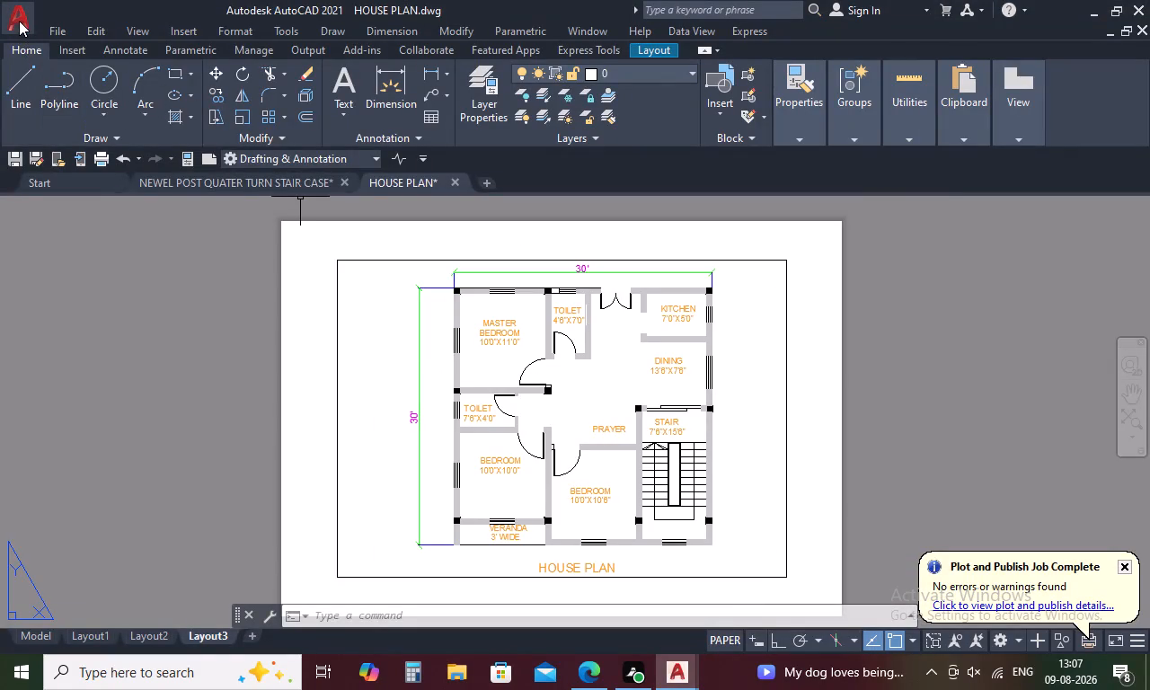
left_click(69, 117)
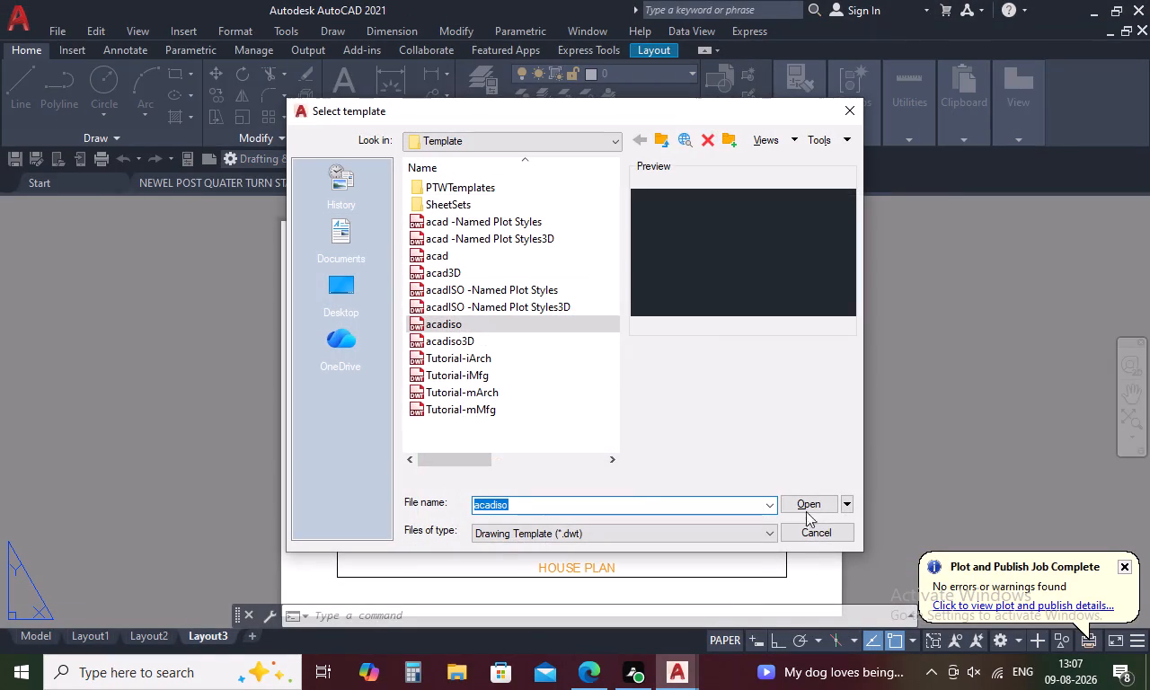
left_click(809, 504)
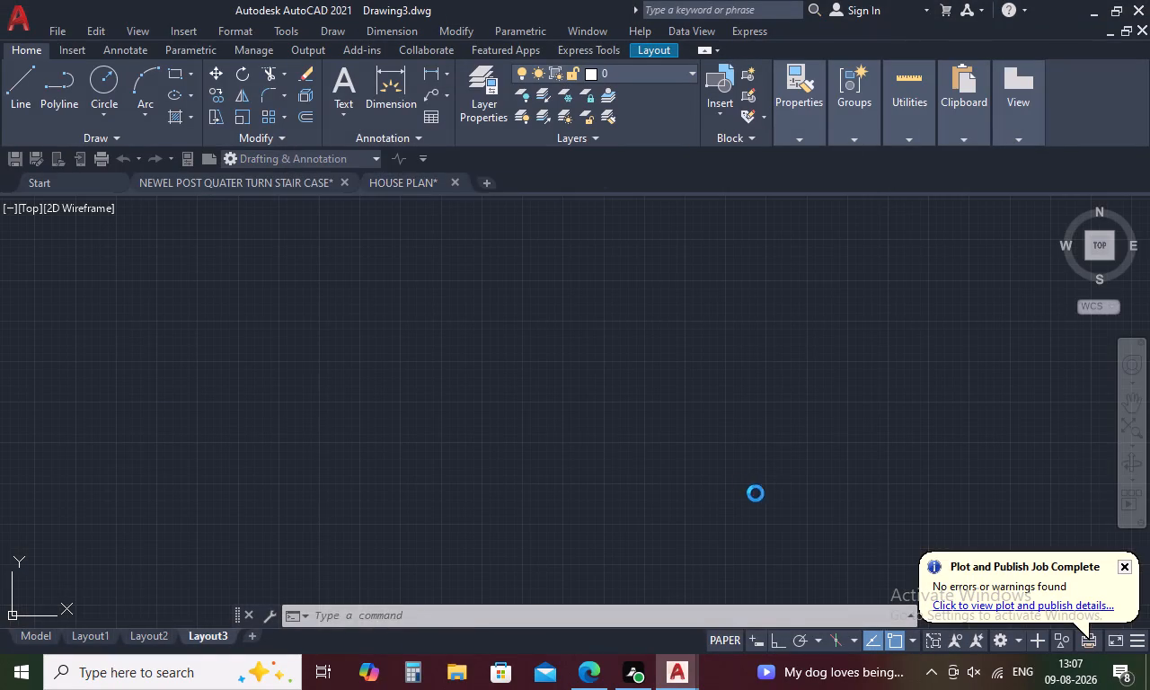
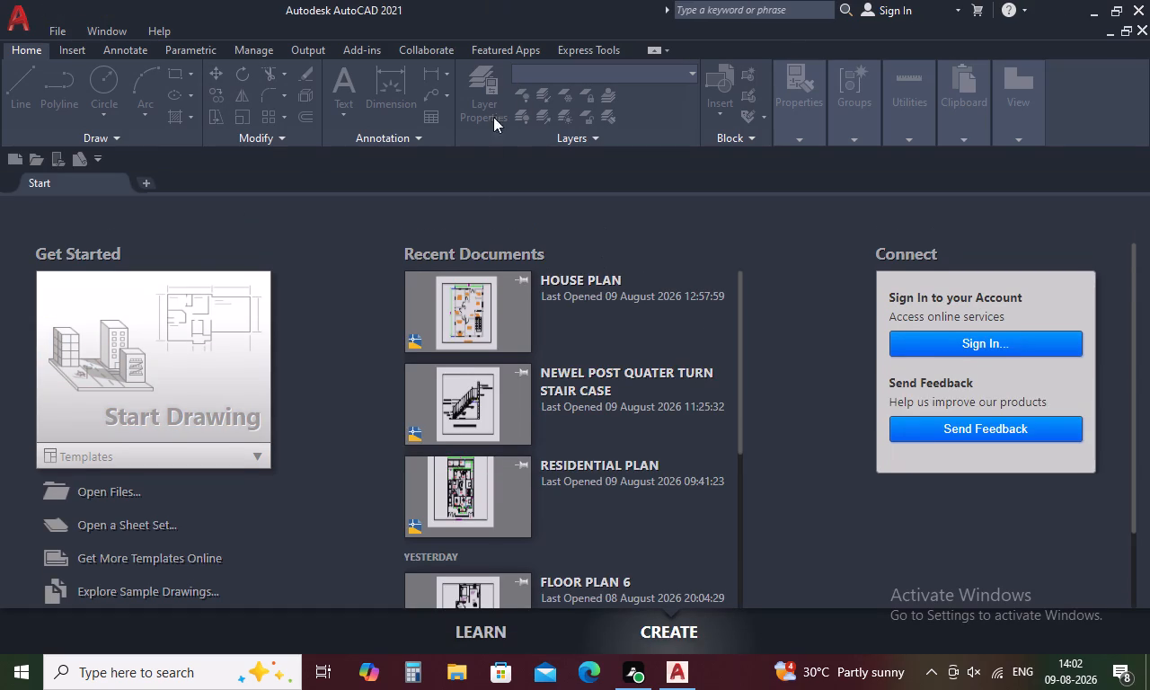
Start a new blank drawing from the start page.
double_click(197, 414)
double_click(198, 415)
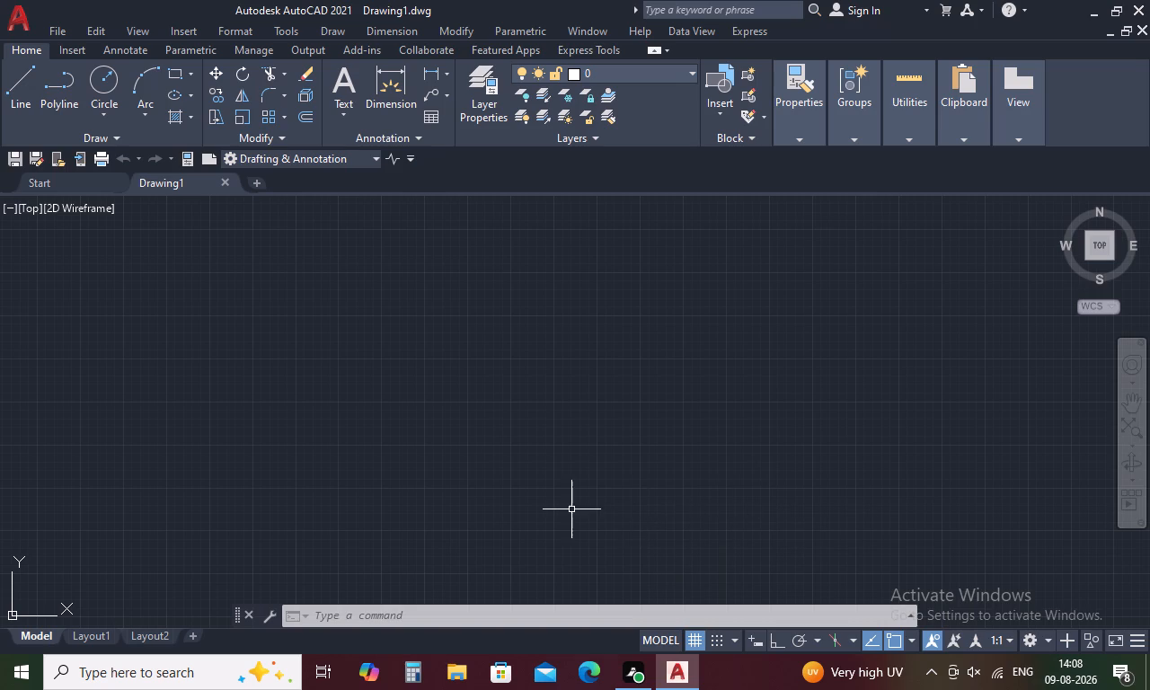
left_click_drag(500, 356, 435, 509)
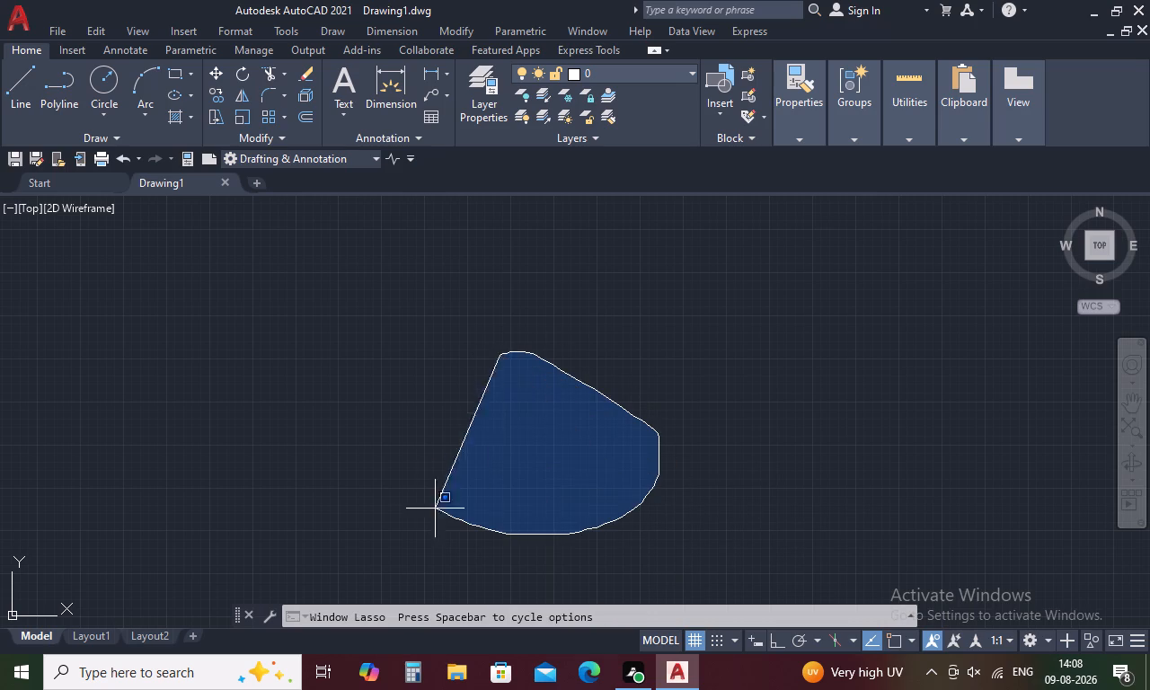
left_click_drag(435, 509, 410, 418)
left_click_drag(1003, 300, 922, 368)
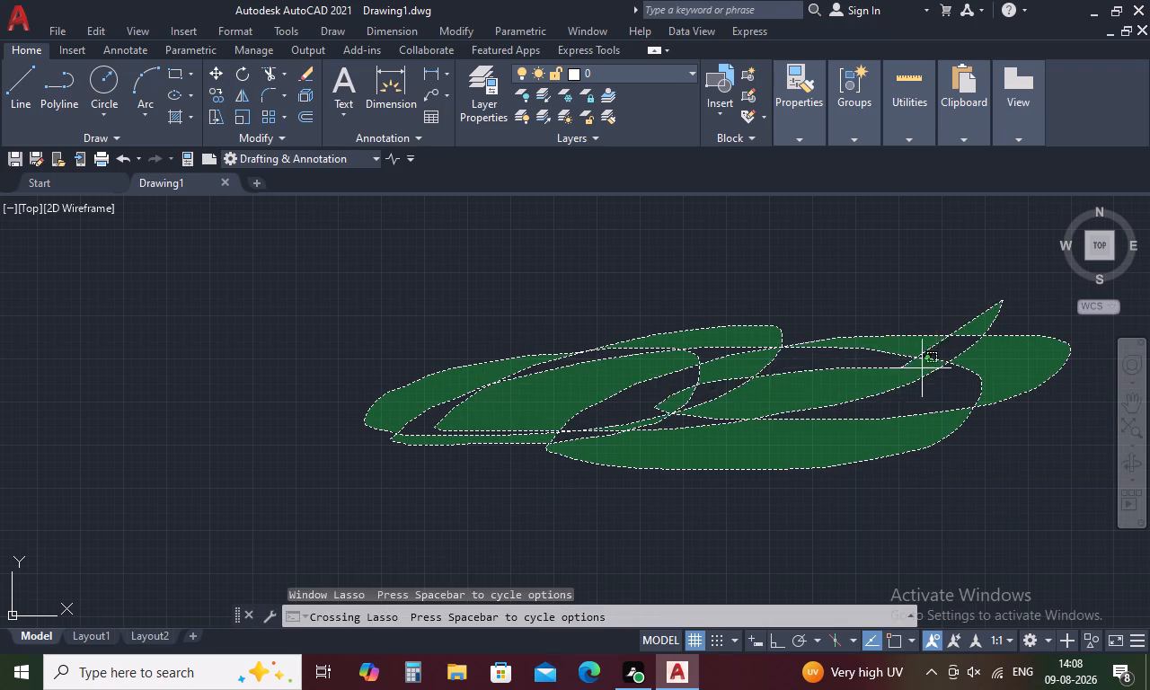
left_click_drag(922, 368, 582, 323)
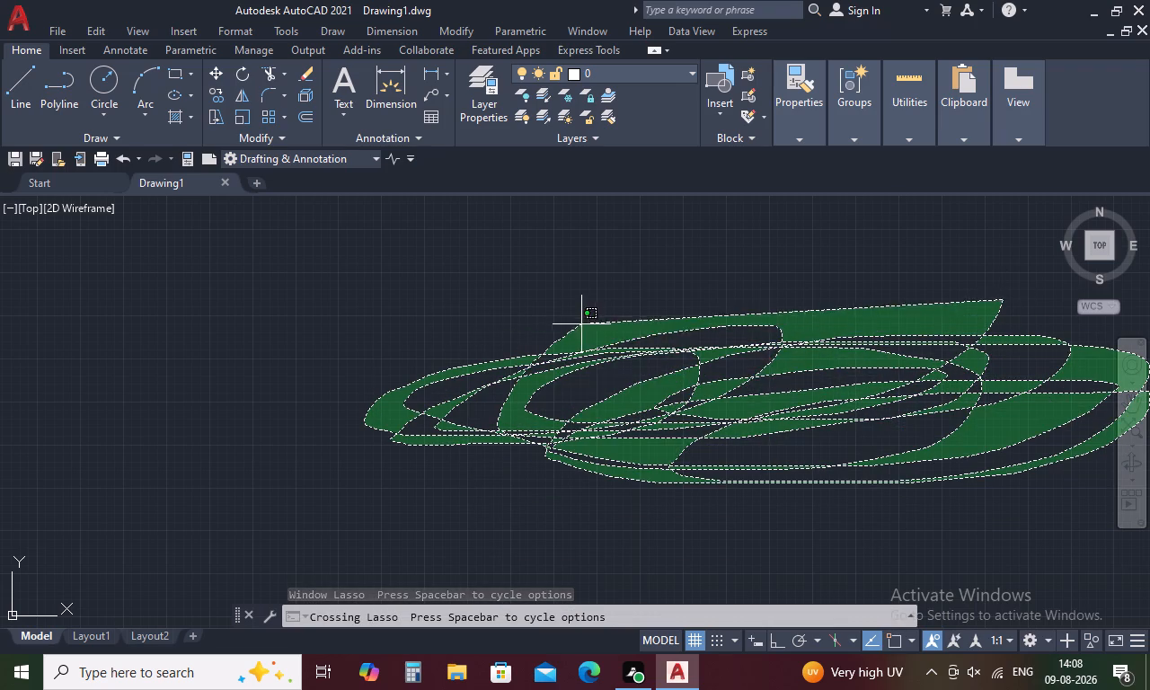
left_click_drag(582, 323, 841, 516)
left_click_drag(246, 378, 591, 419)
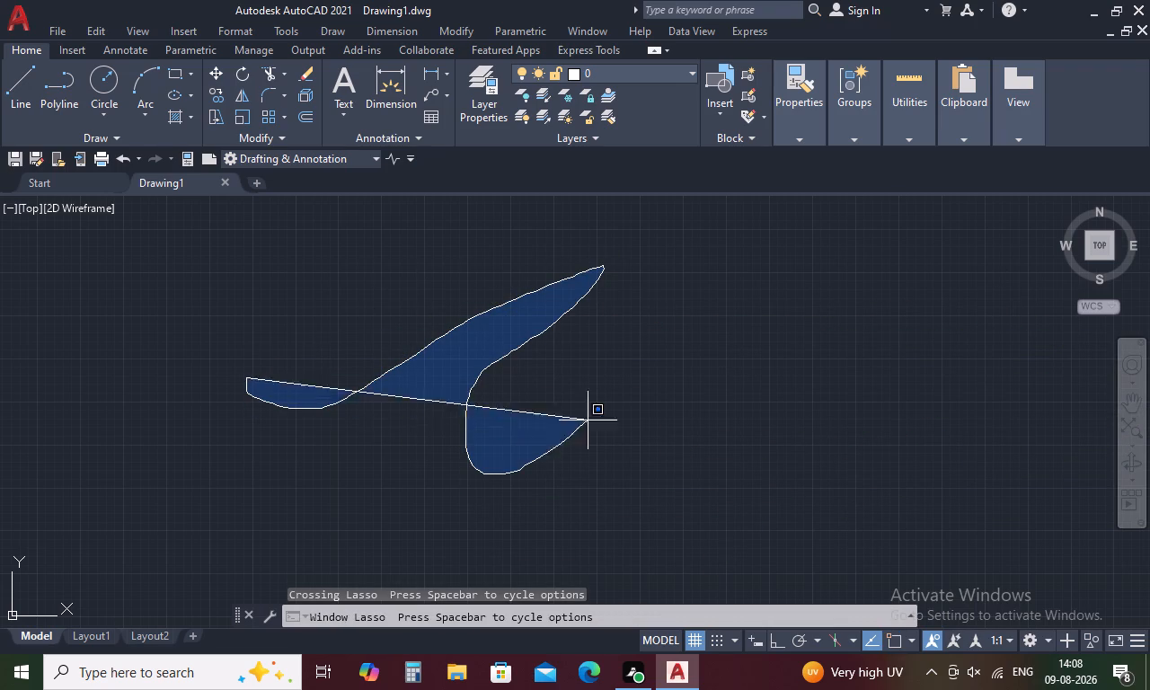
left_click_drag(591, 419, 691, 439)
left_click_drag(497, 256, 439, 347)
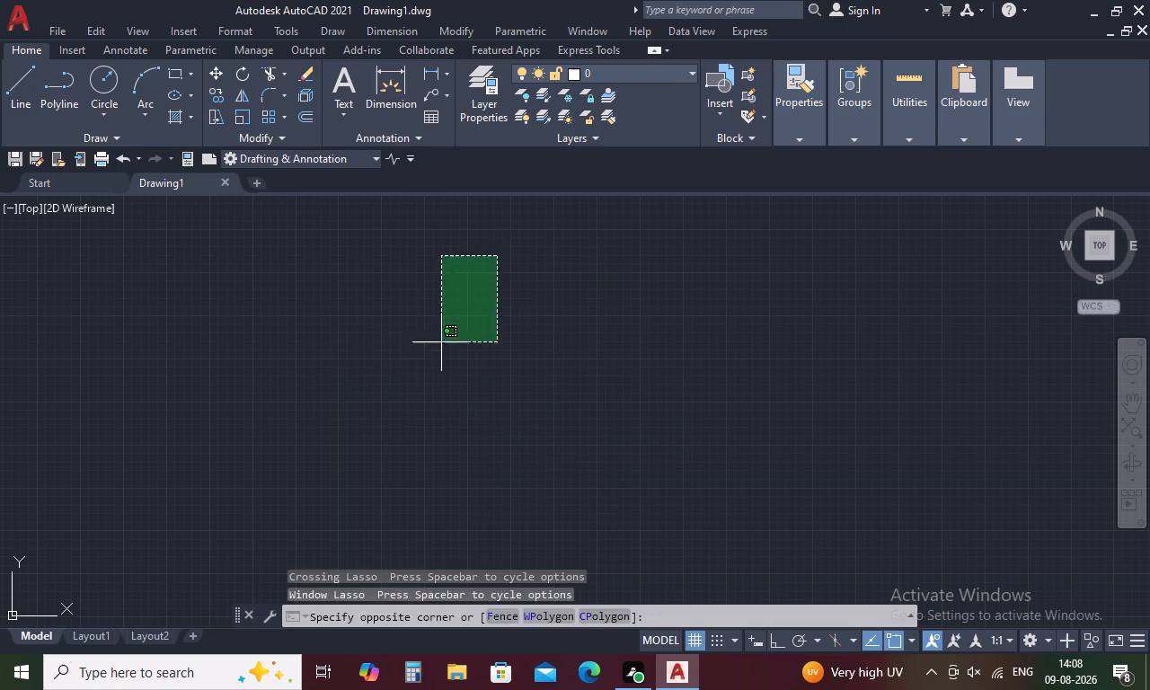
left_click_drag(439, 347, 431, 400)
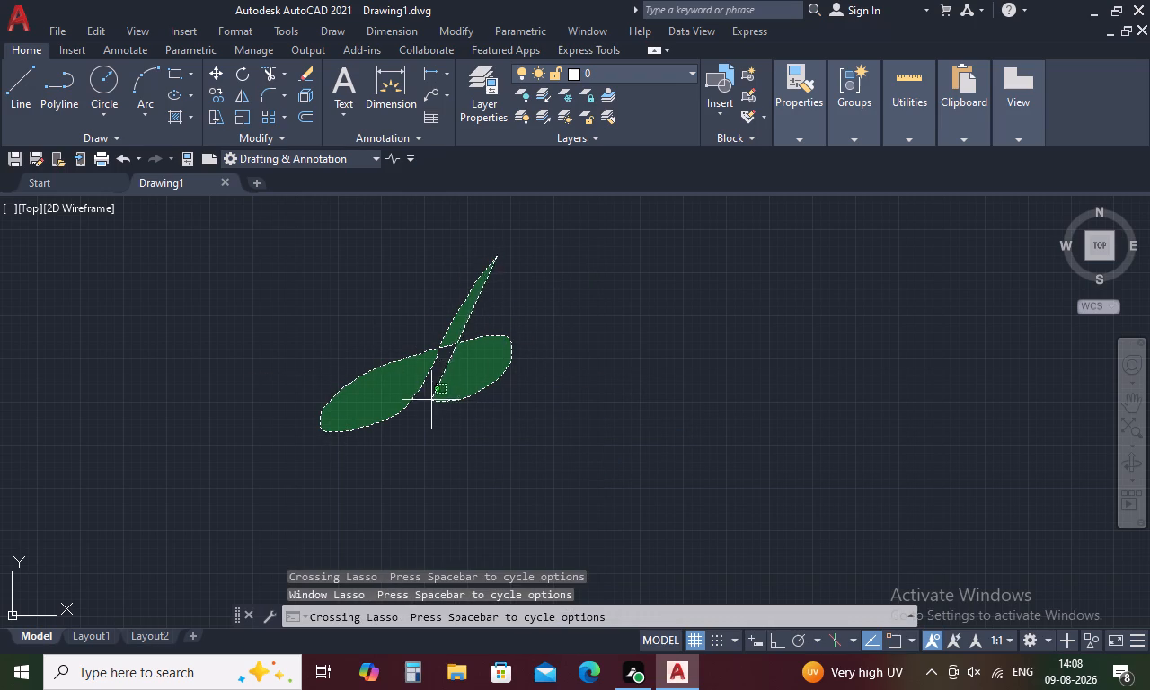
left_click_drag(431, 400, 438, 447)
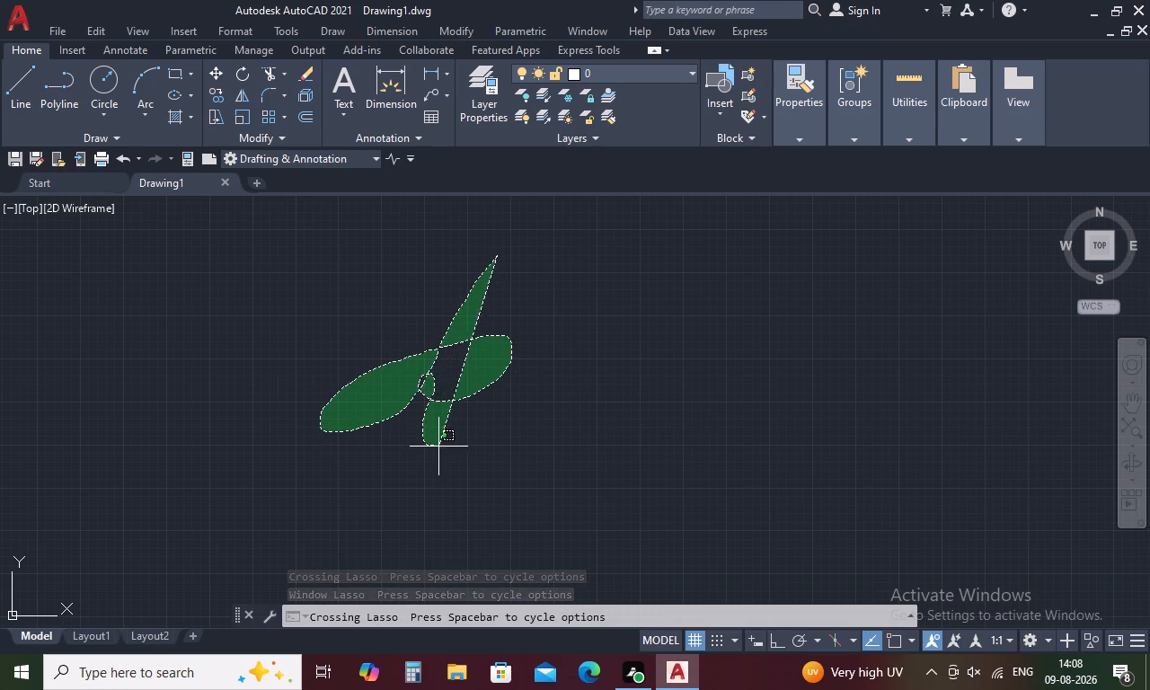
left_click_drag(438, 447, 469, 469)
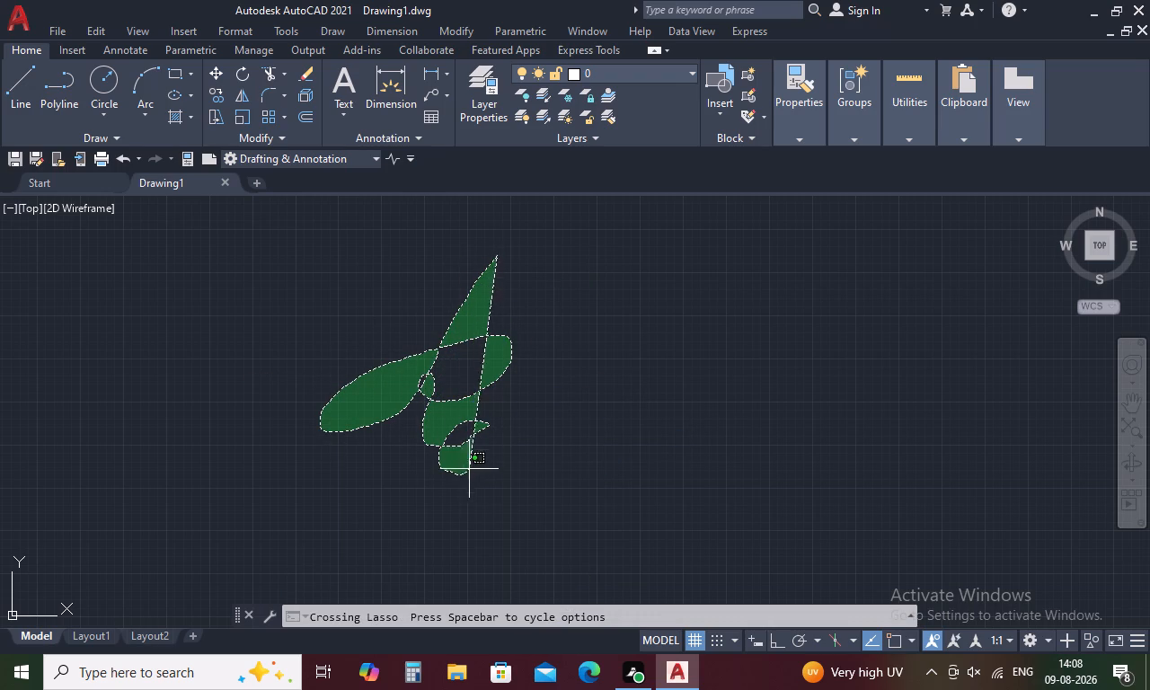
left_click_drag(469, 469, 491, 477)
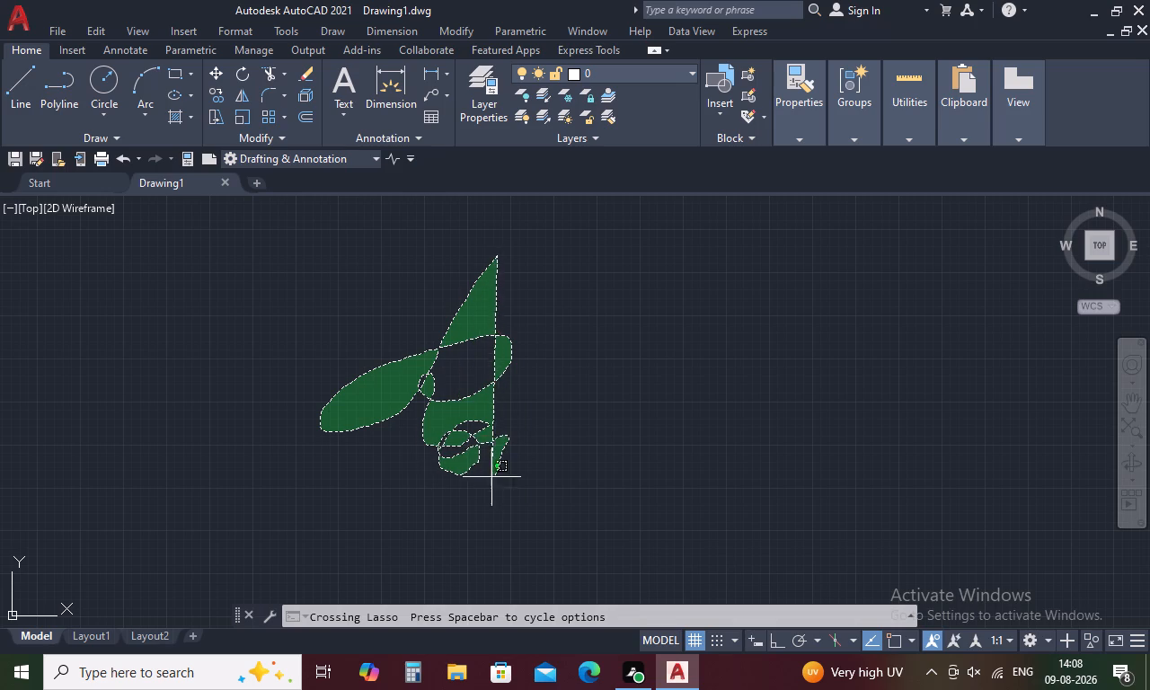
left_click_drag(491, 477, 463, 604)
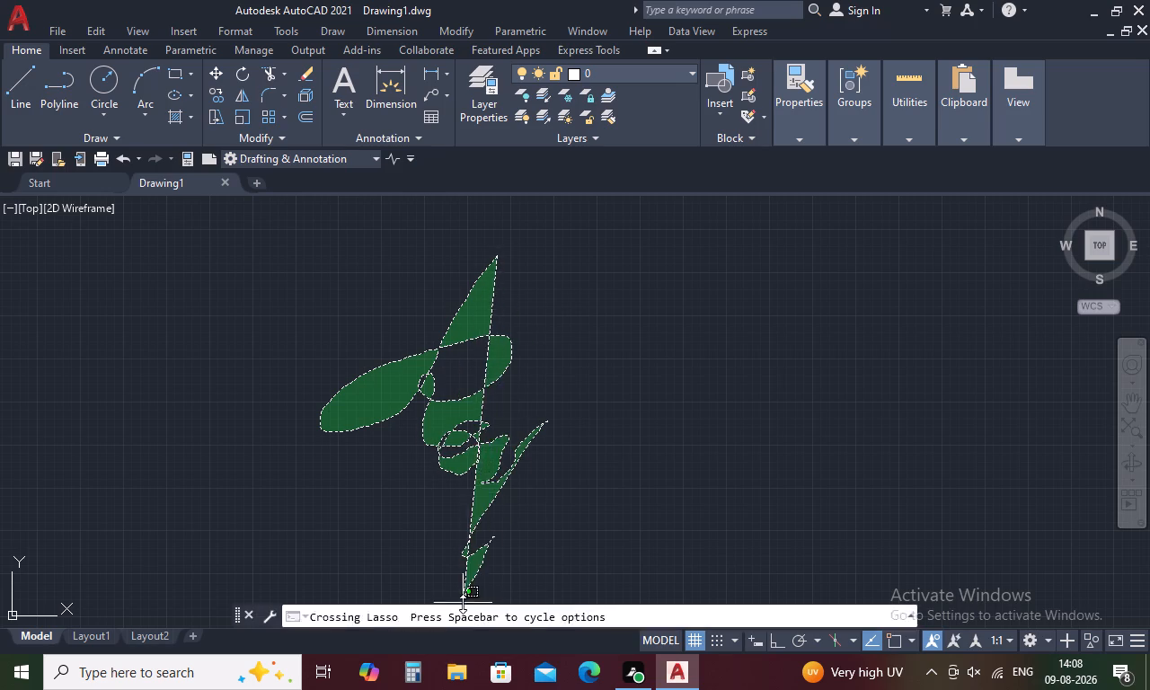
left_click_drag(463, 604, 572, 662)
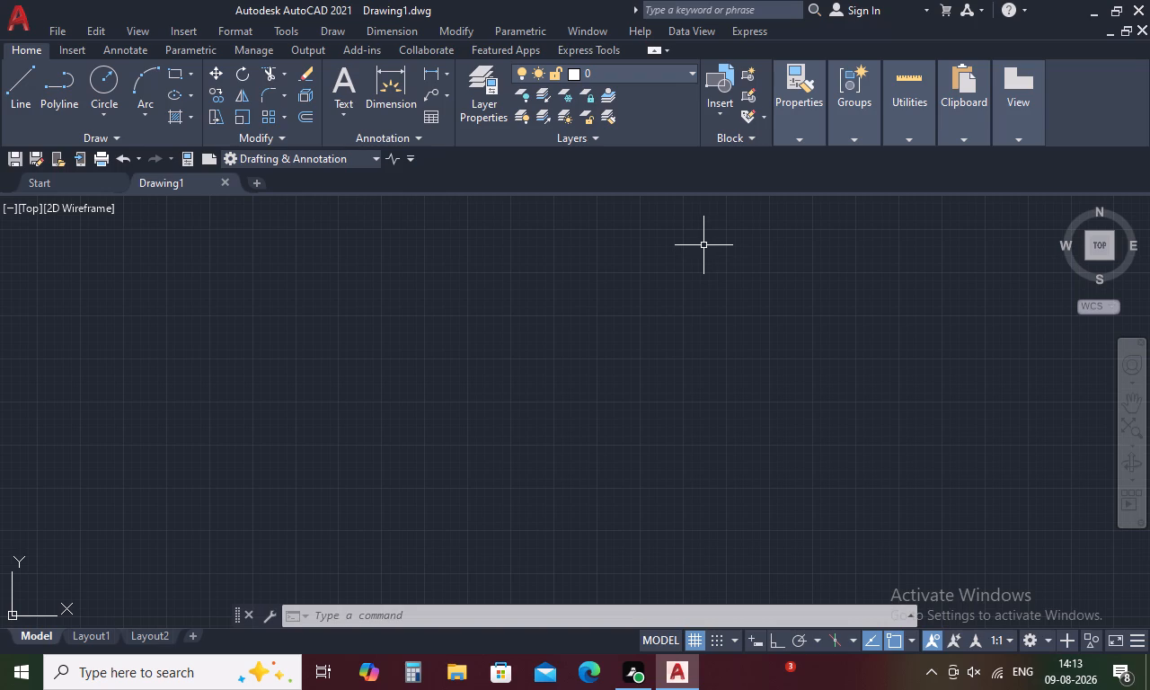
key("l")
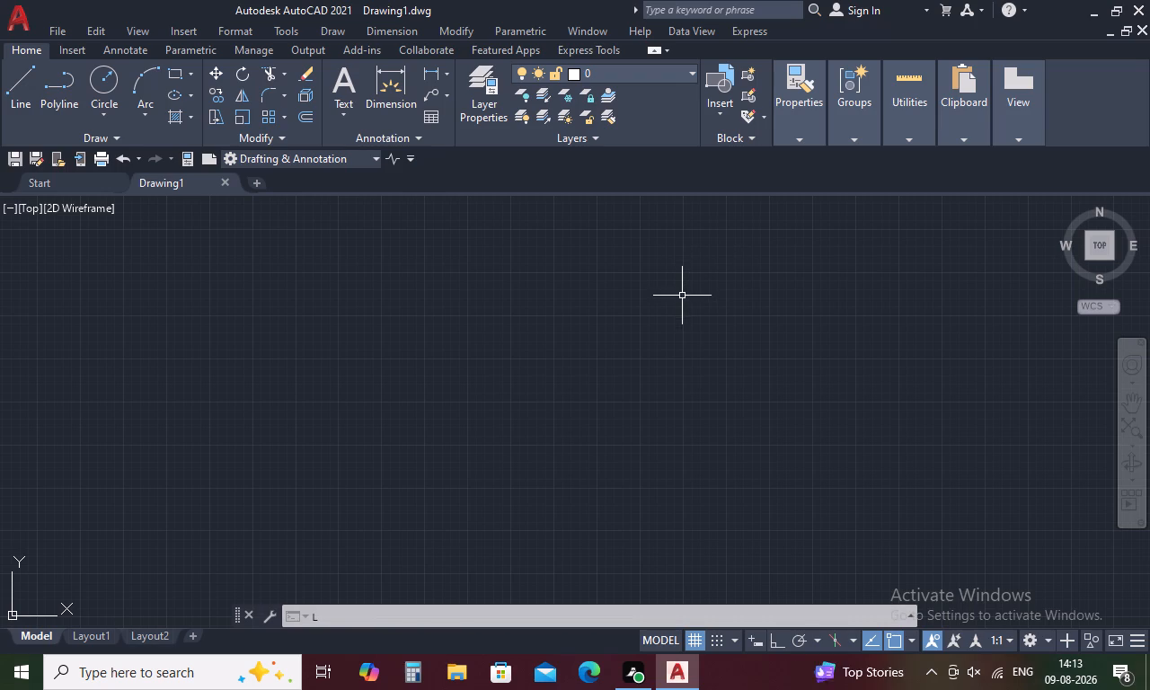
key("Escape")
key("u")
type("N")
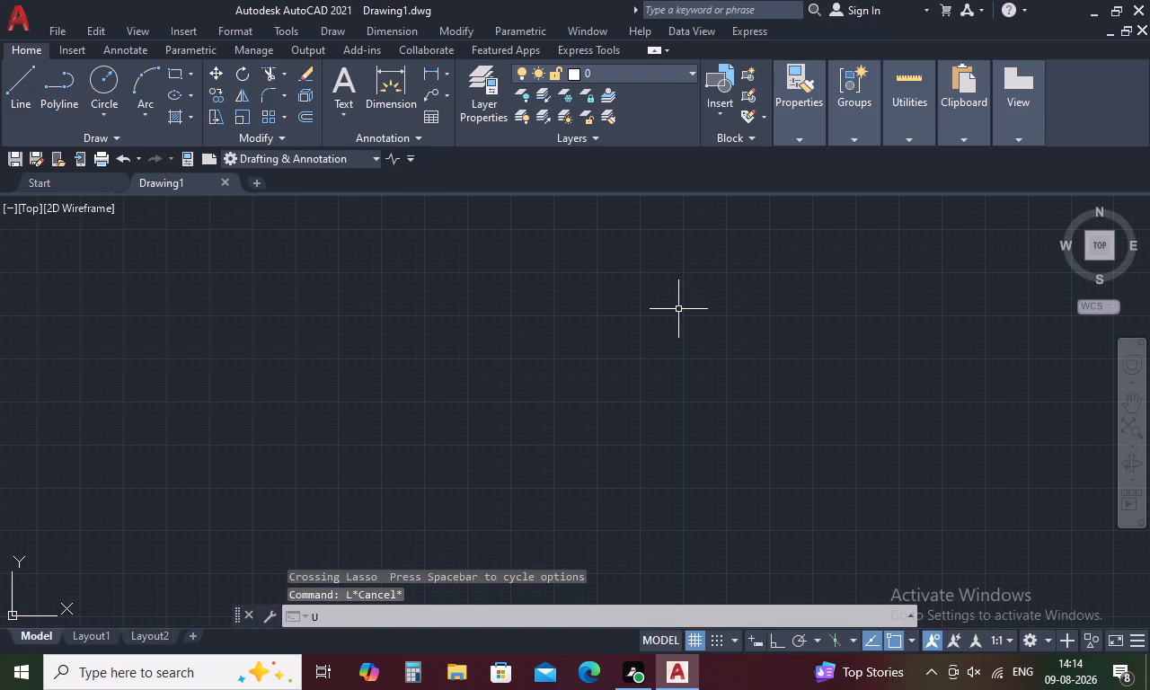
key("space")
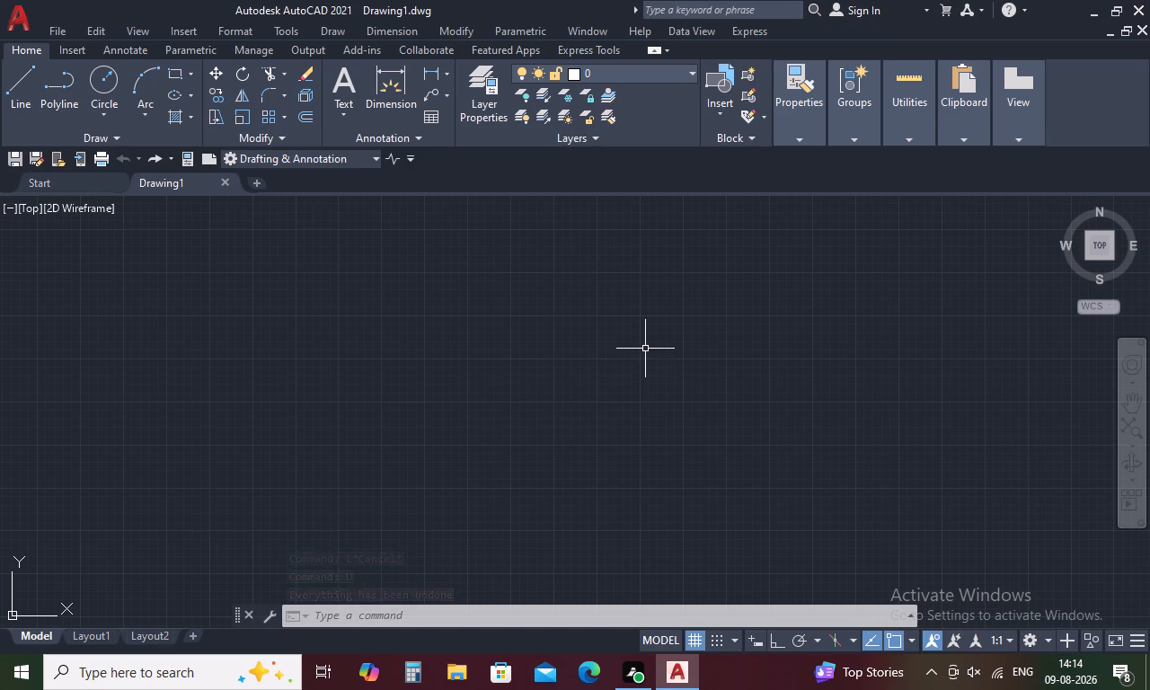
Configure the drawing units to Engineering length type, 0'-0.0" precision and Inches insertion scale.
key("u")
type("N")
key("space")
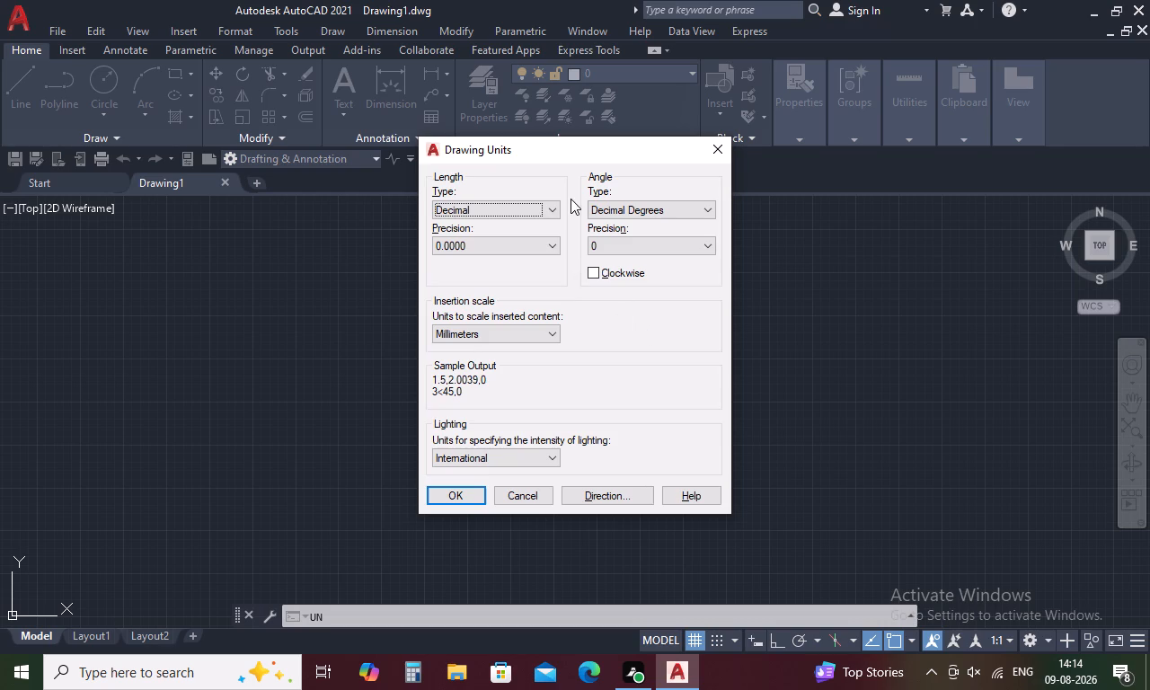
left_click(549, 209)
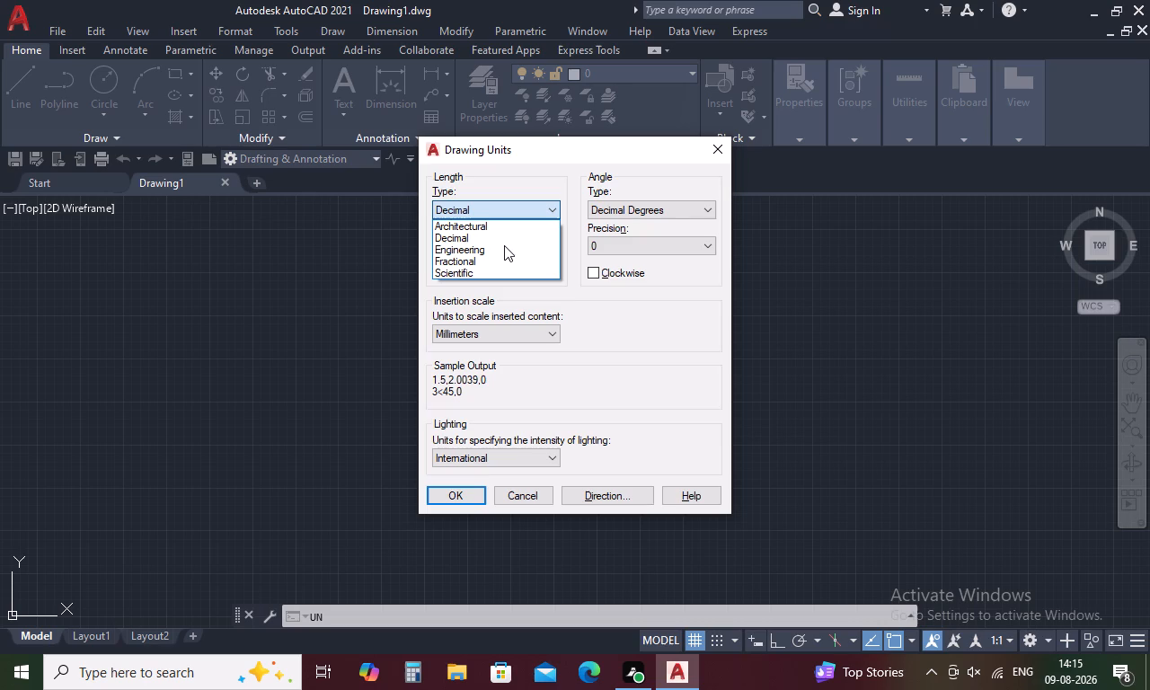
left_click(500, 256)
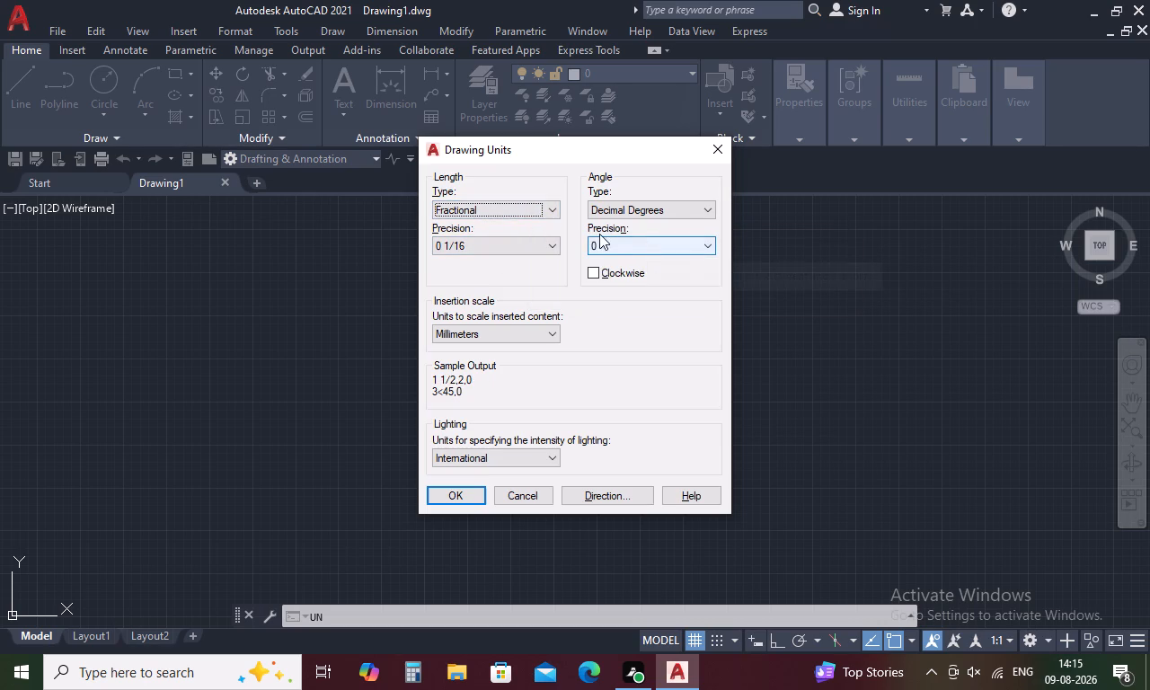
left_click(542, 208)
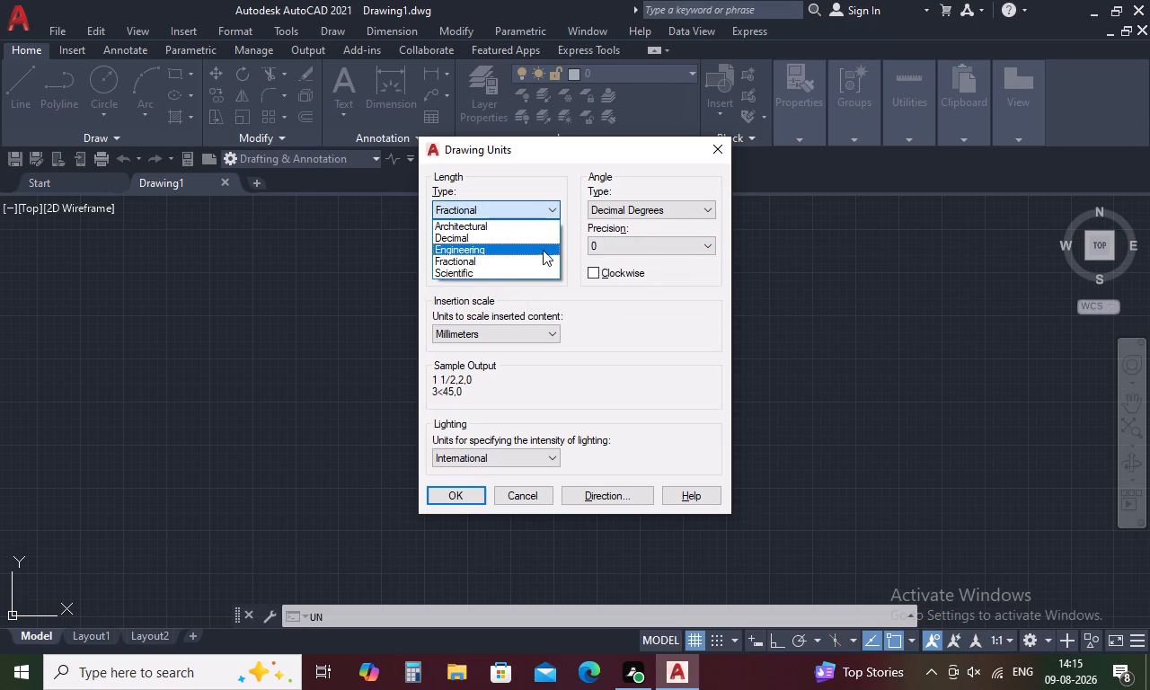
left_click(544, 252)
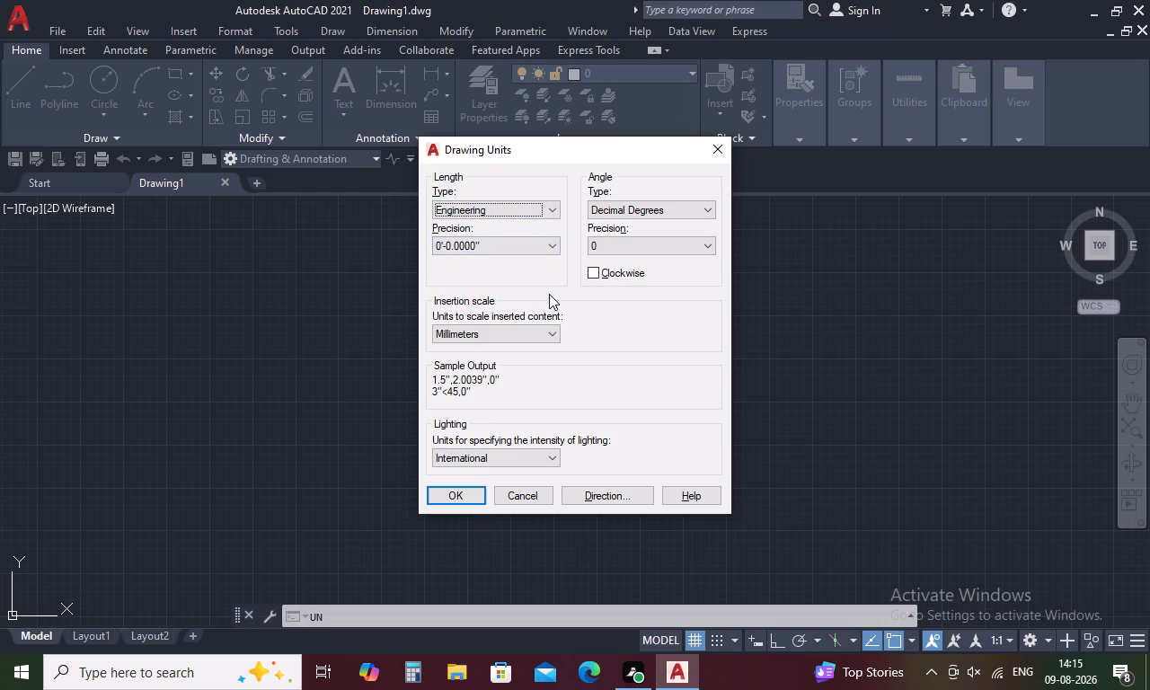
left_click(552, 241)
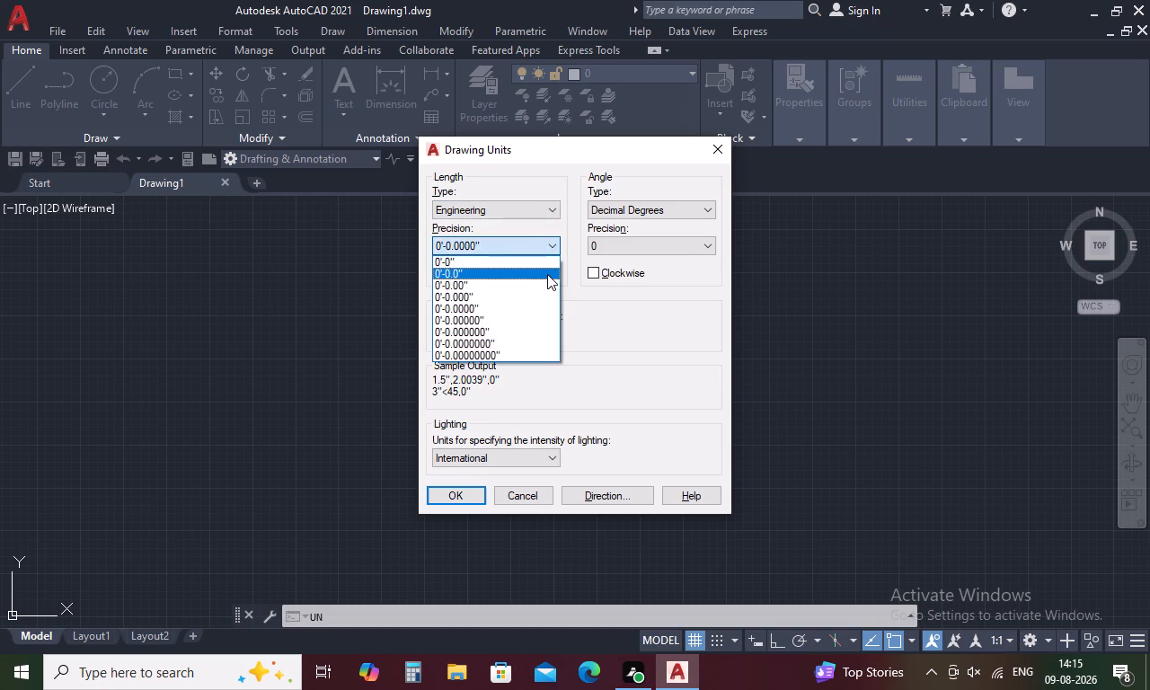
left_click(547, 274)
left_click(542, 335)
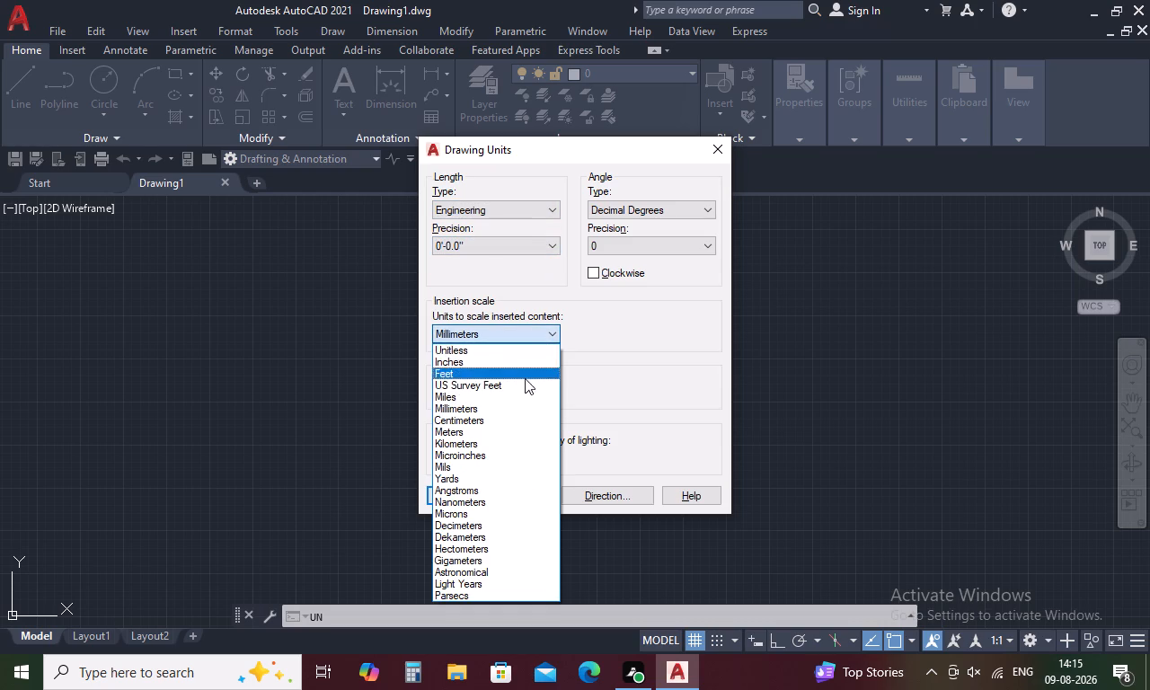
left_click(523, 362)
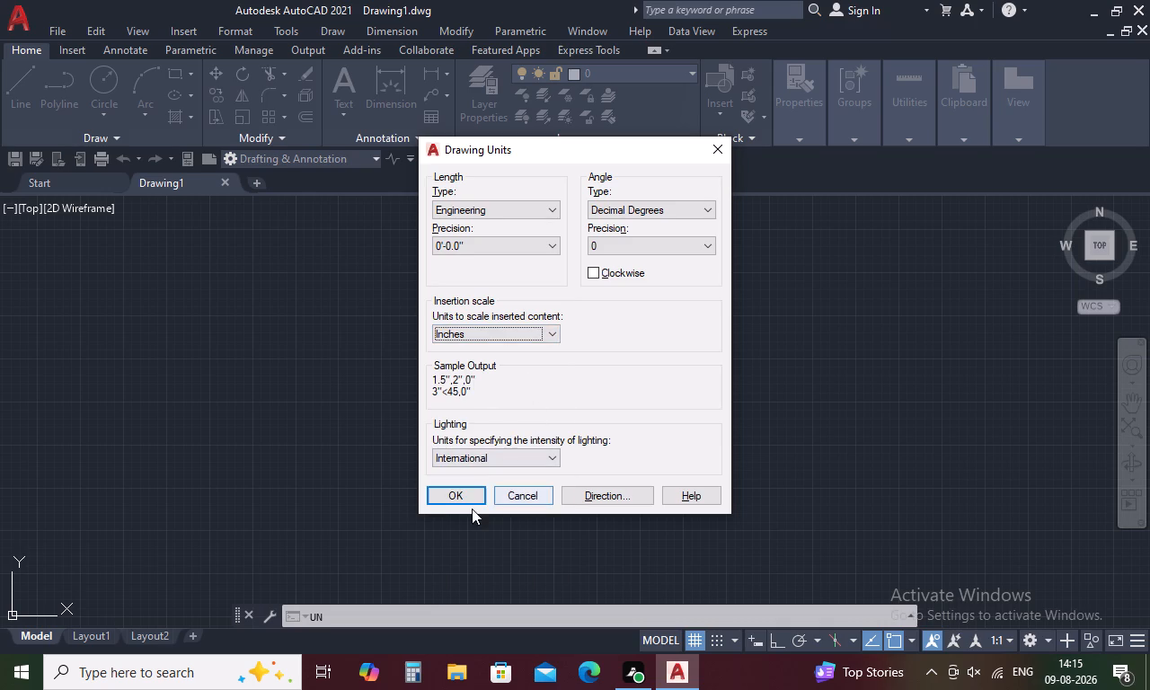
left_click(458, 491)
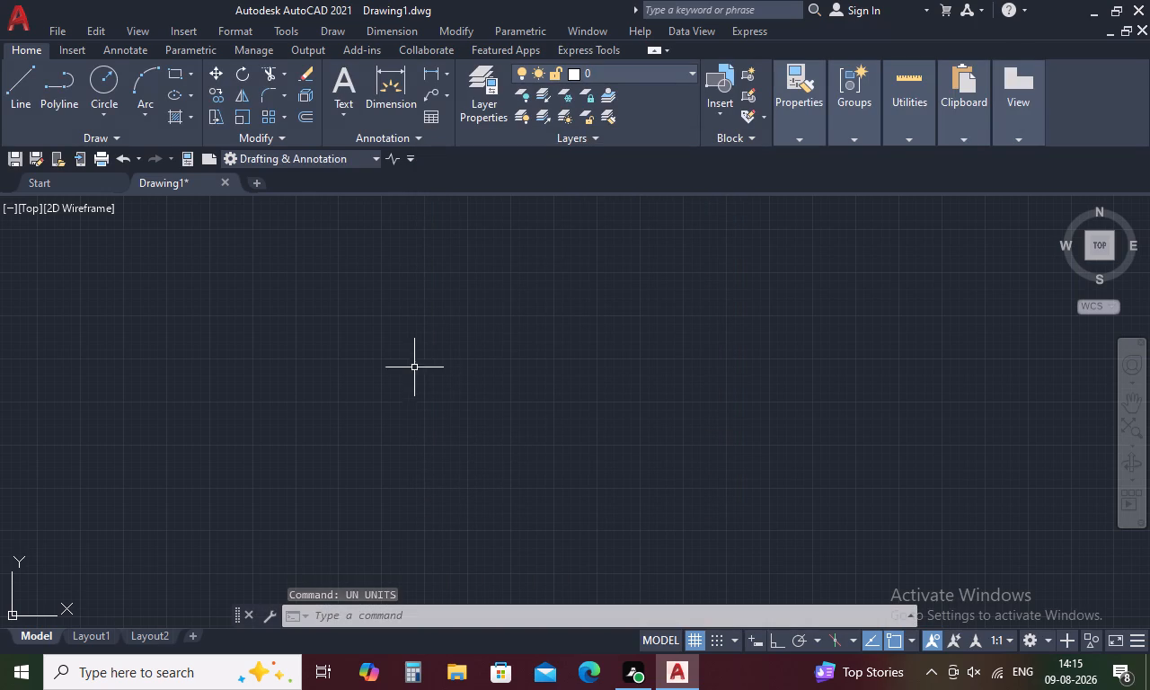
Turn on Ortho mode during a trial line and abandon the line.
type("L")
key("space")
left_click(405, 321)
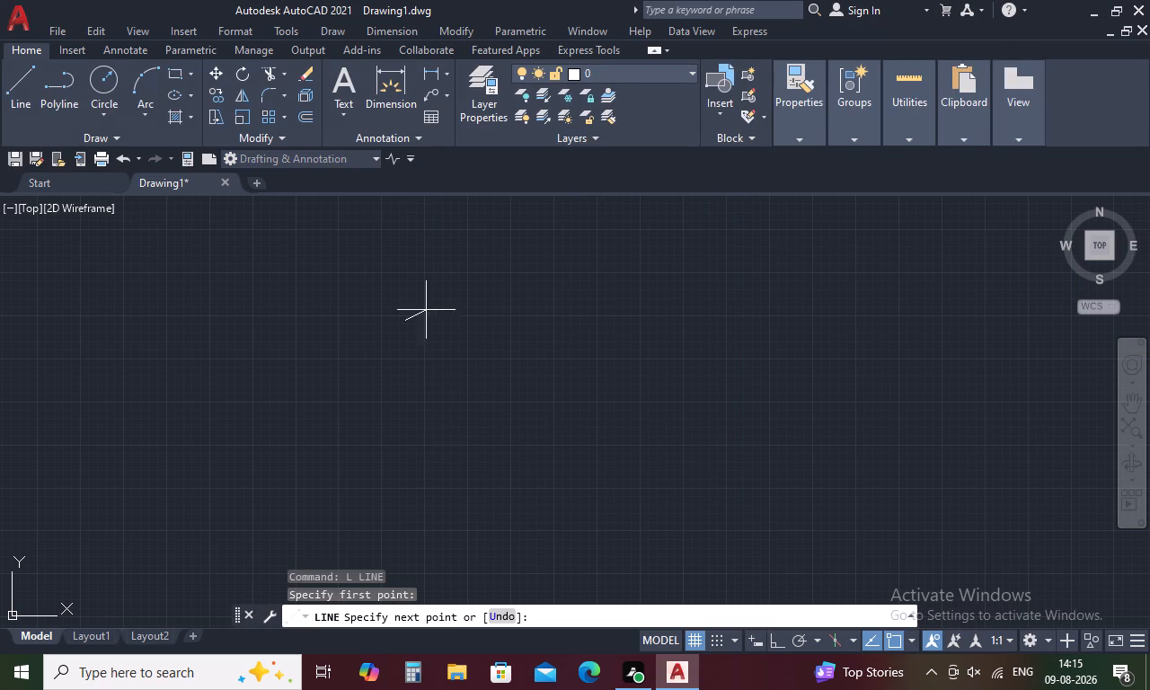
key("F8")
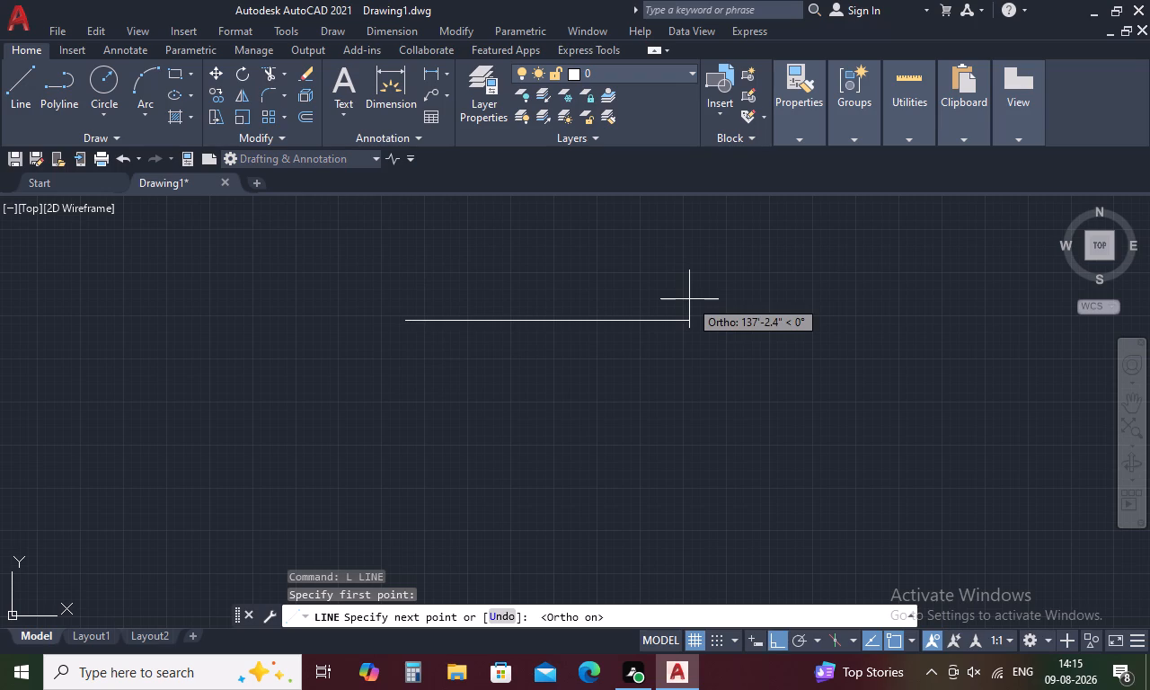
key("Escape")
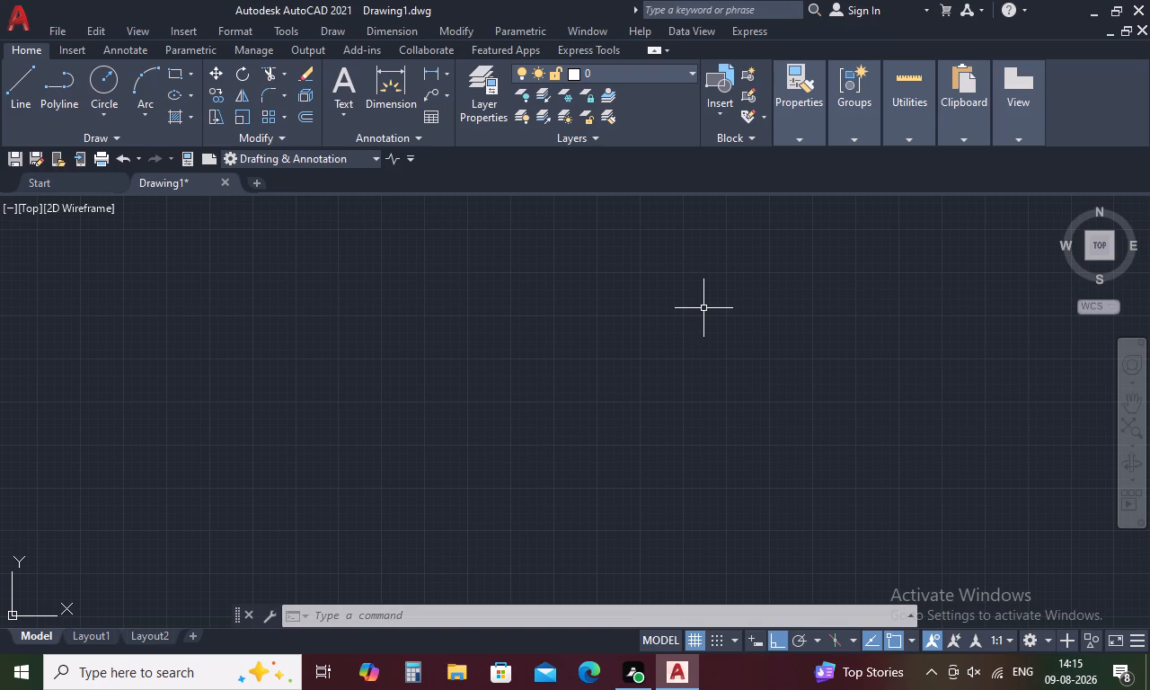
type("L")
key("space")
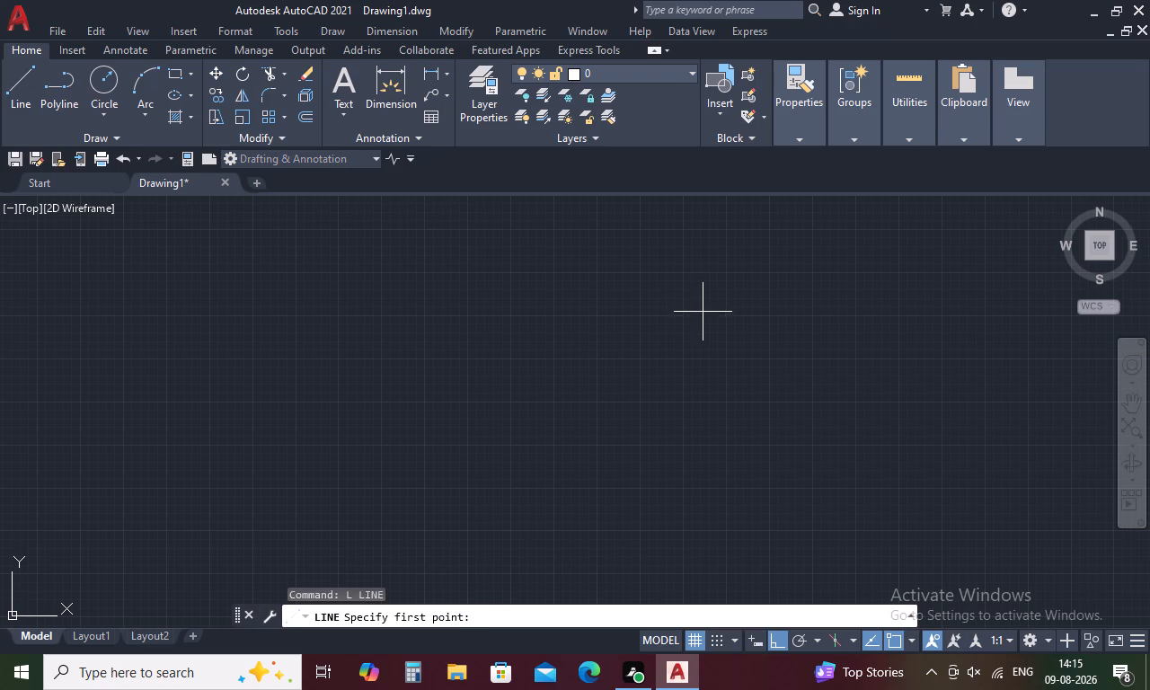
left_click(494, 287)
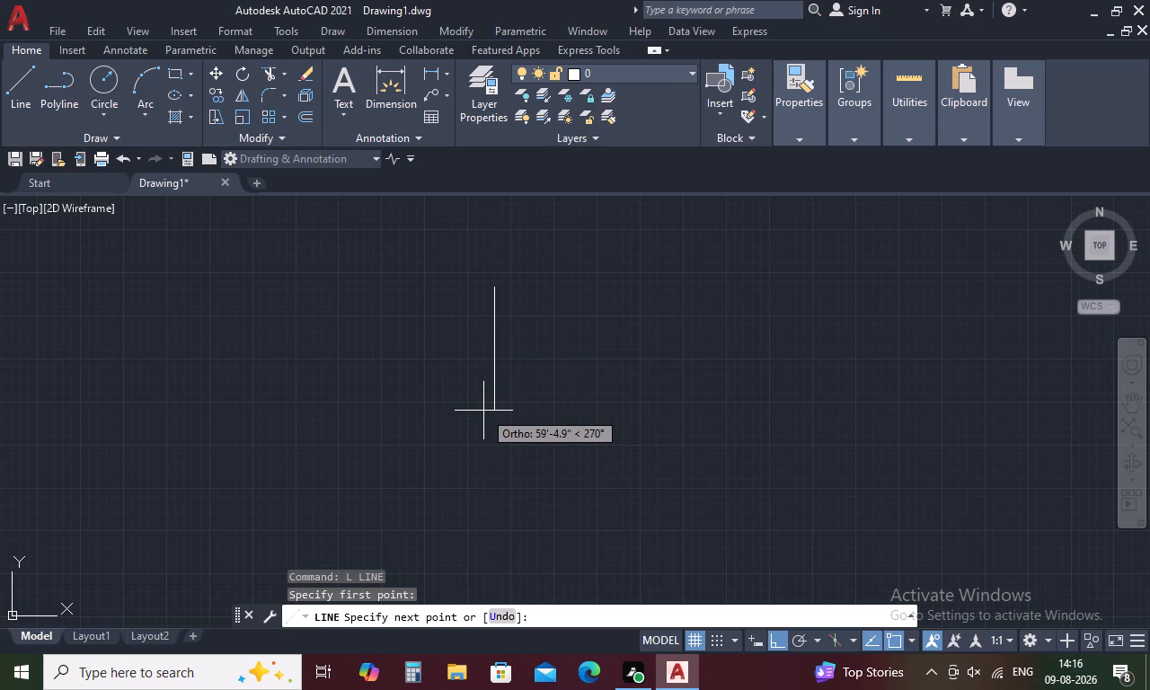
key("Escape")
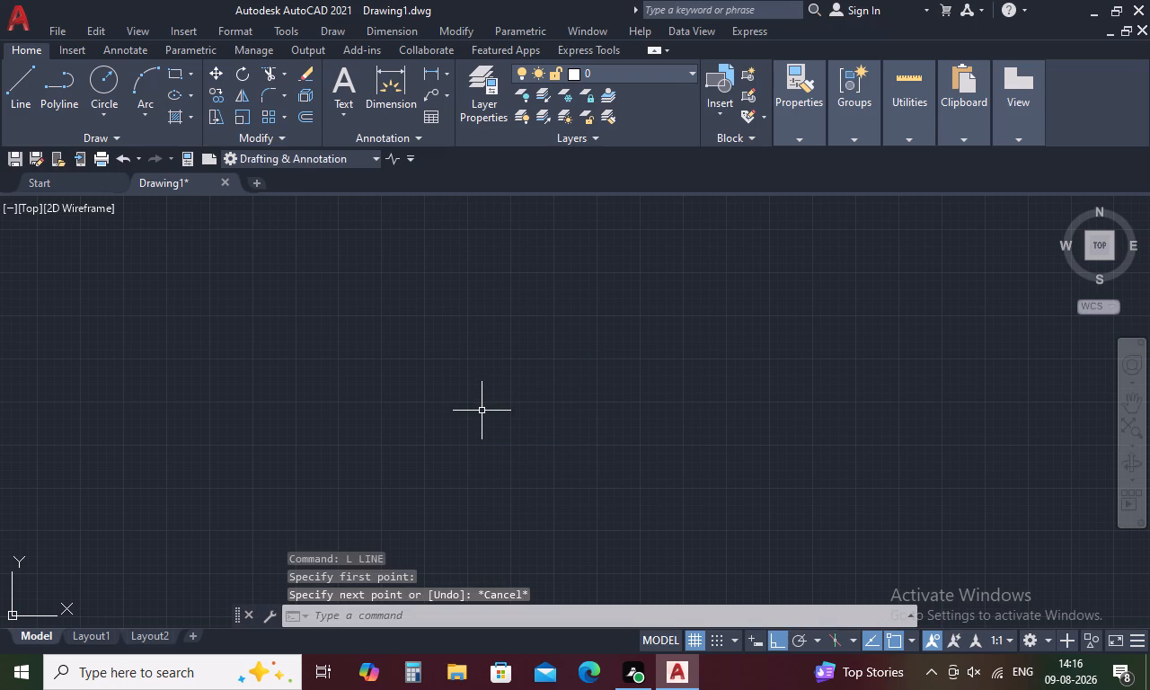
Change the drawing units to Decimal length type and Millimeters insertion scale.
type("UN")
key("space")
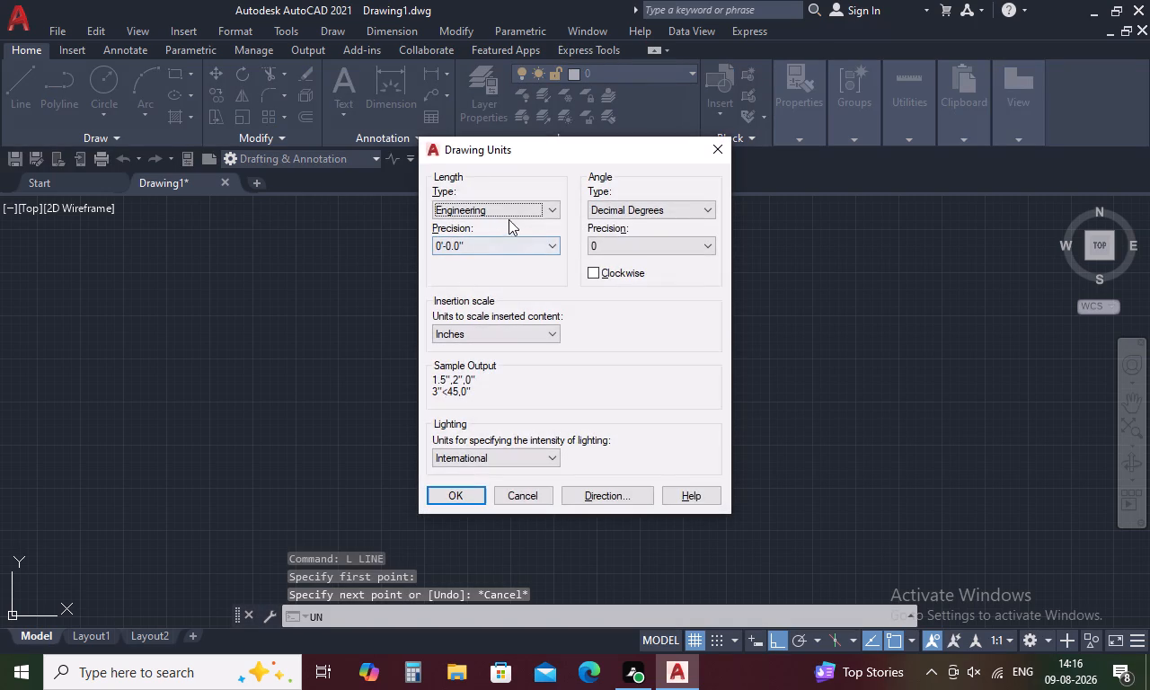
left_click(553, 214)
left_click(553, 236)
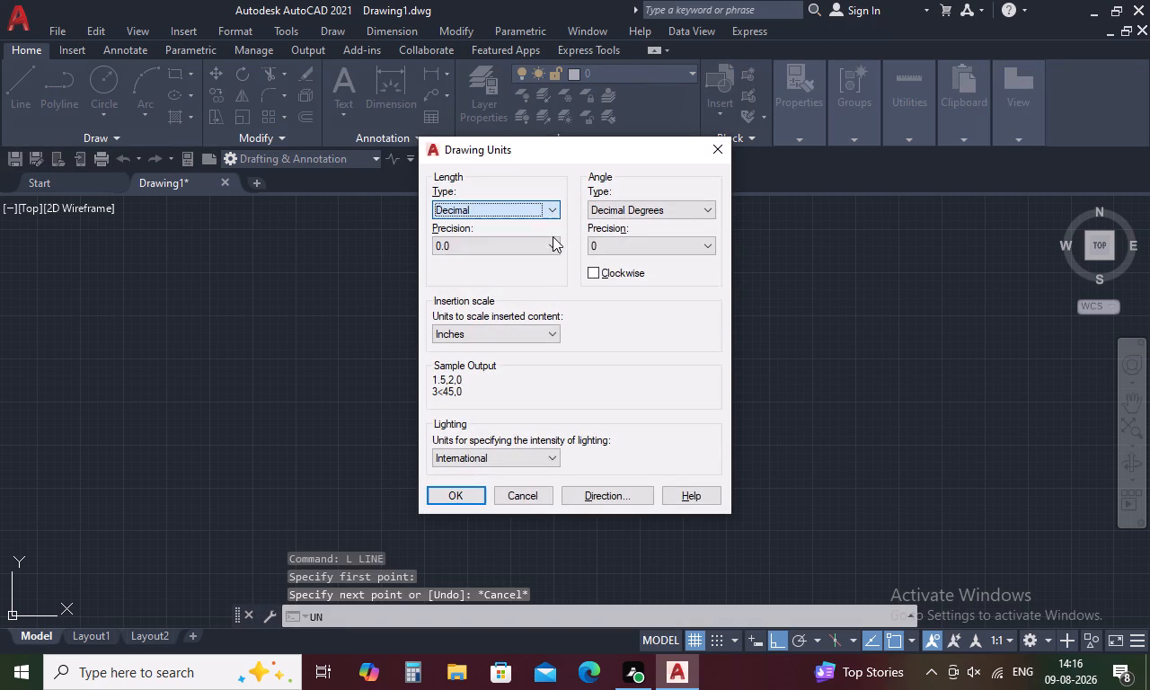
left_click(552, 334)
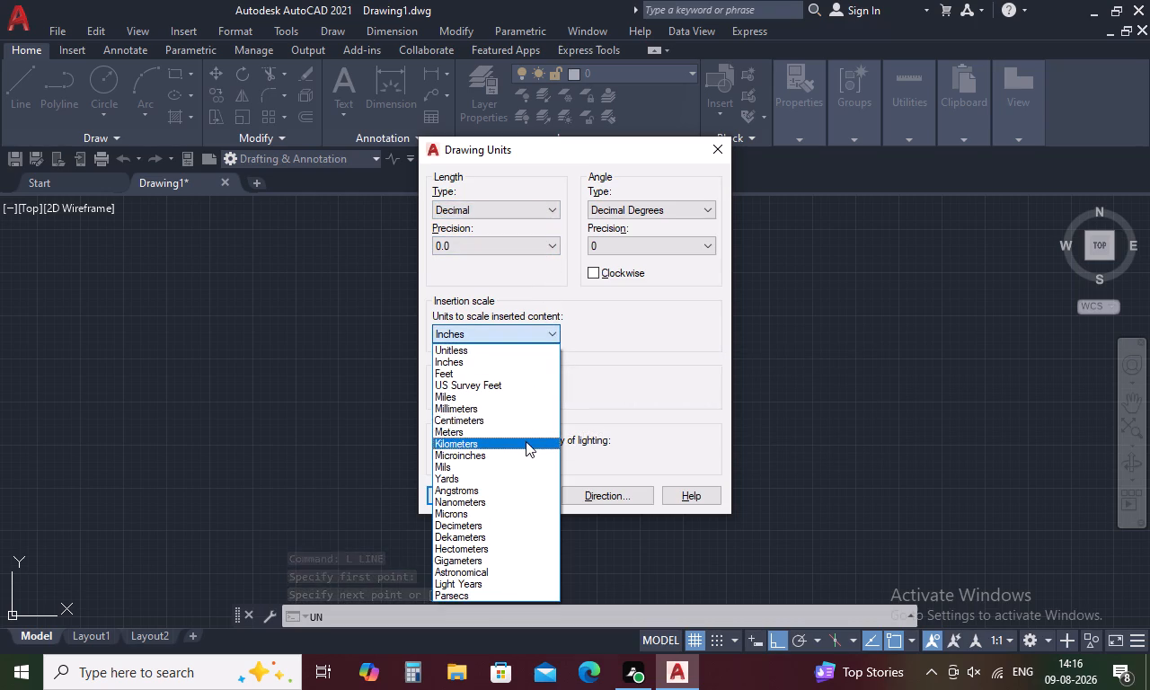
left_click(516, 411)
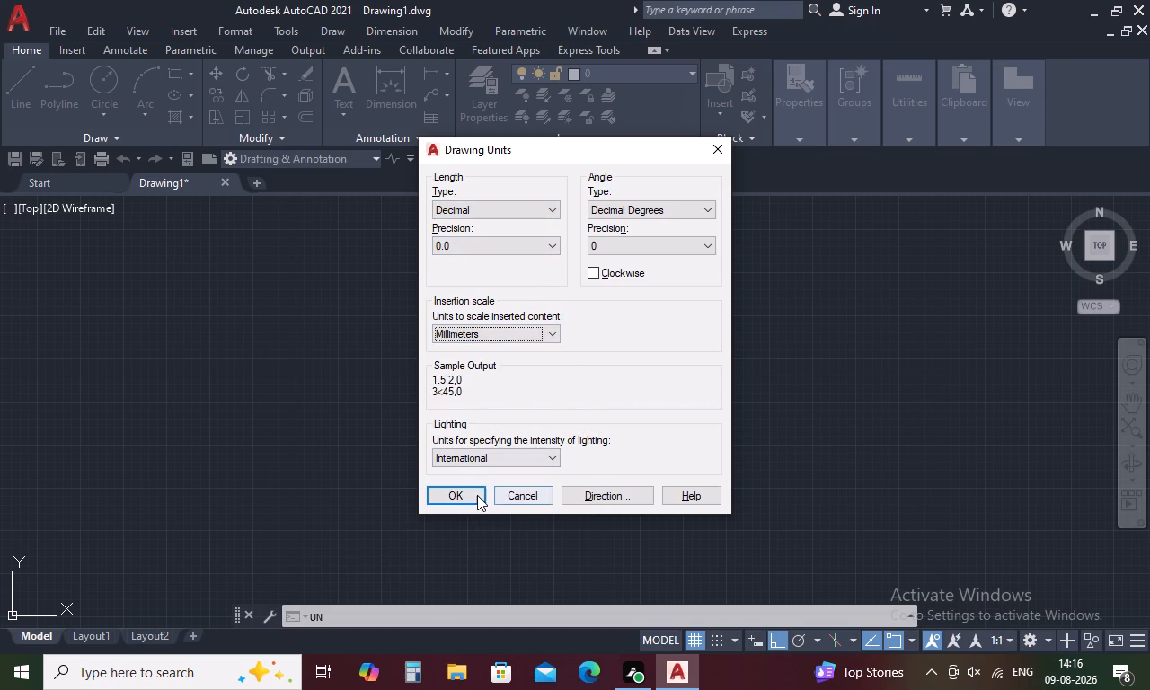
left_click(477, 495)
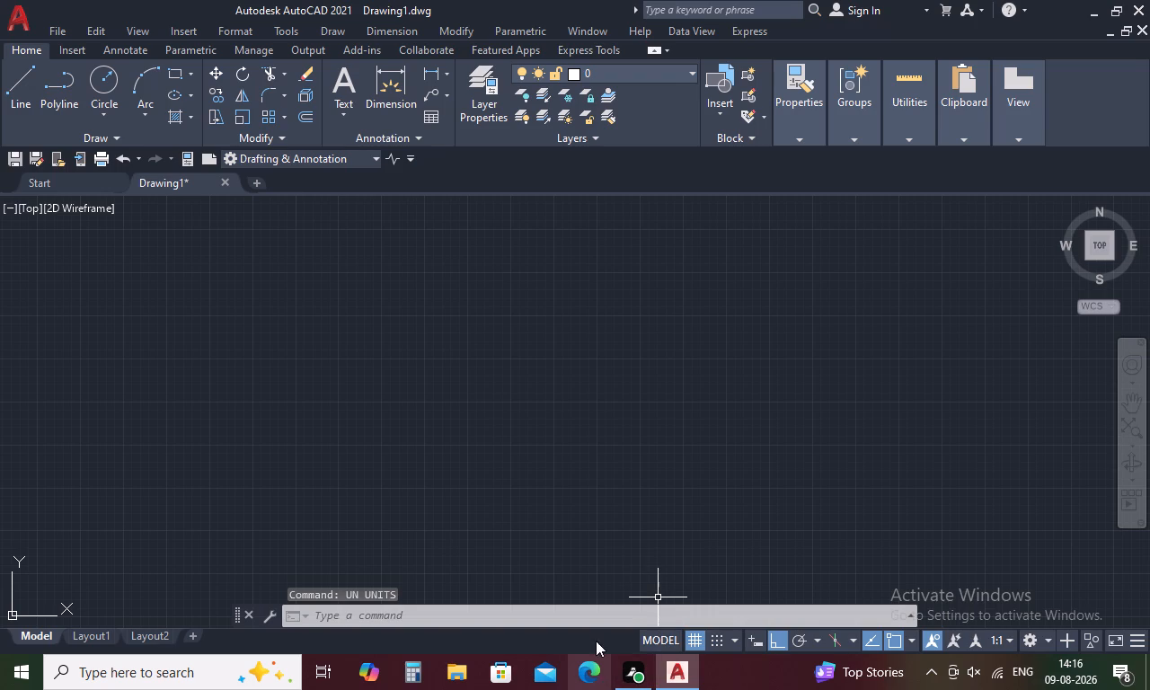
Turn off the drawing grid and leave snap mode off, keeping the existing Snap and Grid drafting settings.
left_click(694, 637)
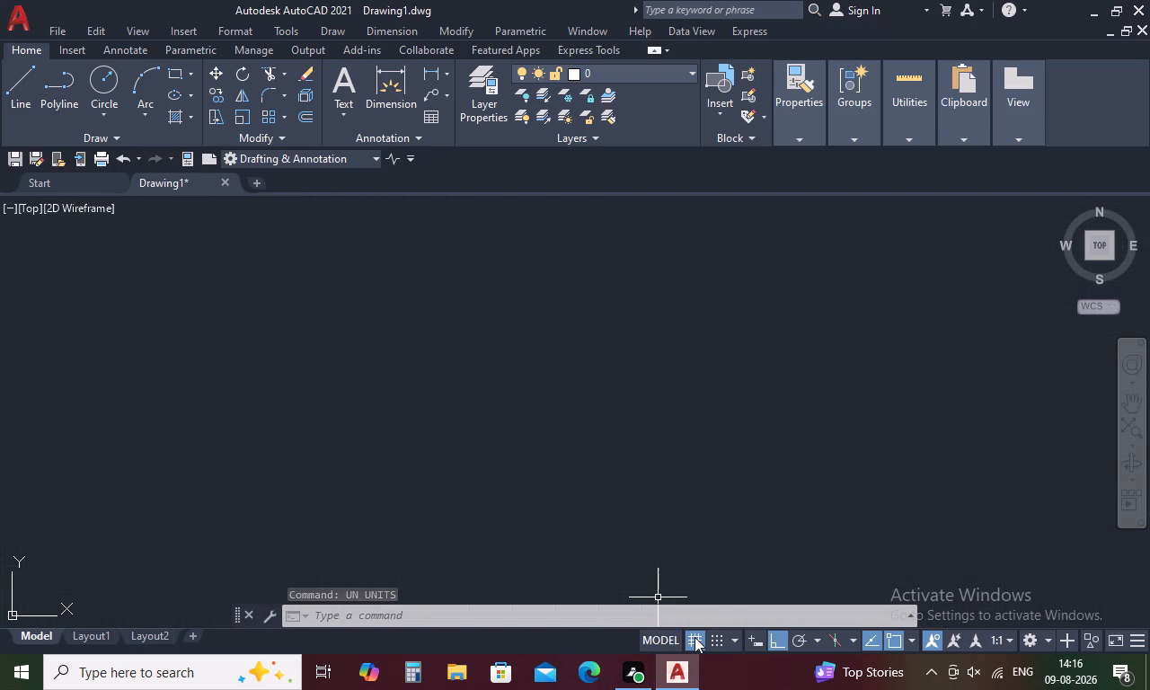
left_click(717, 639)
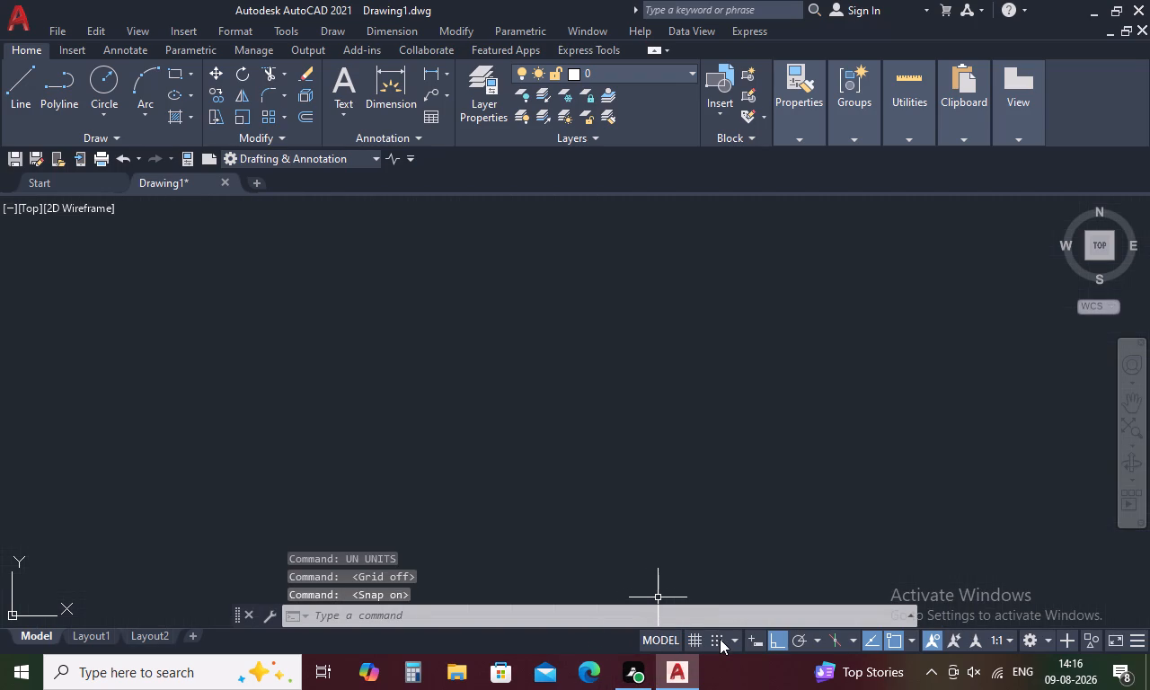
left_click(689, 637)
left_click(713, 639)
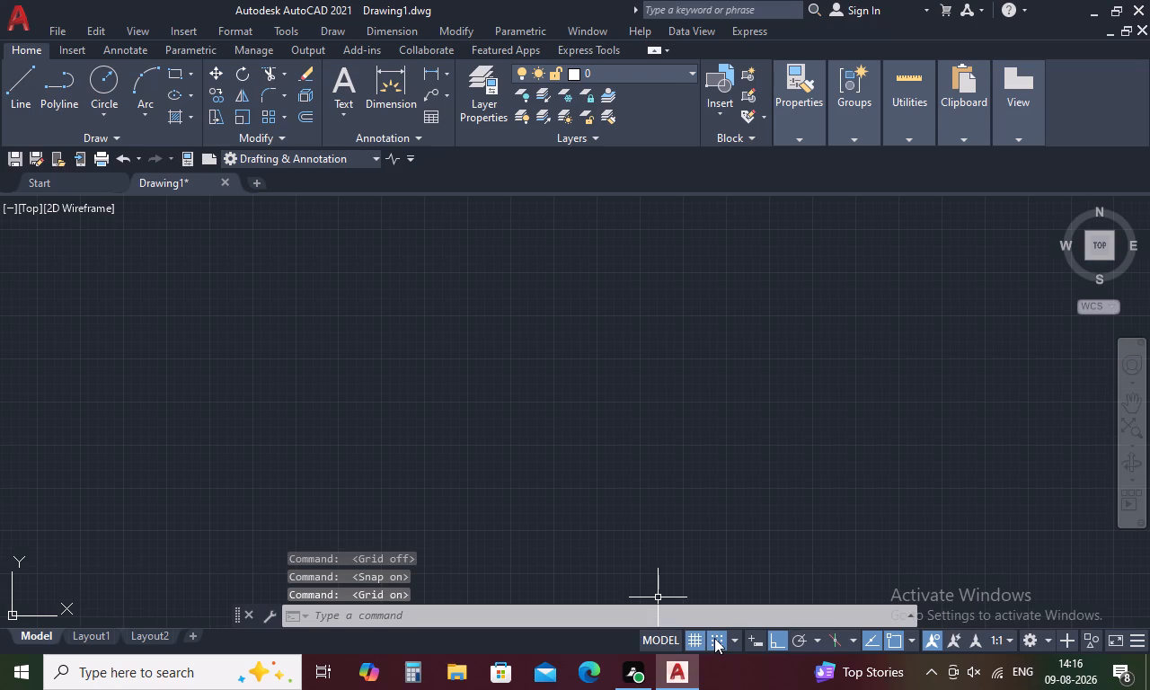
left_click(714, 638)
left_click(714, 638)
right_click(712, 637)
left_click(725, 568)
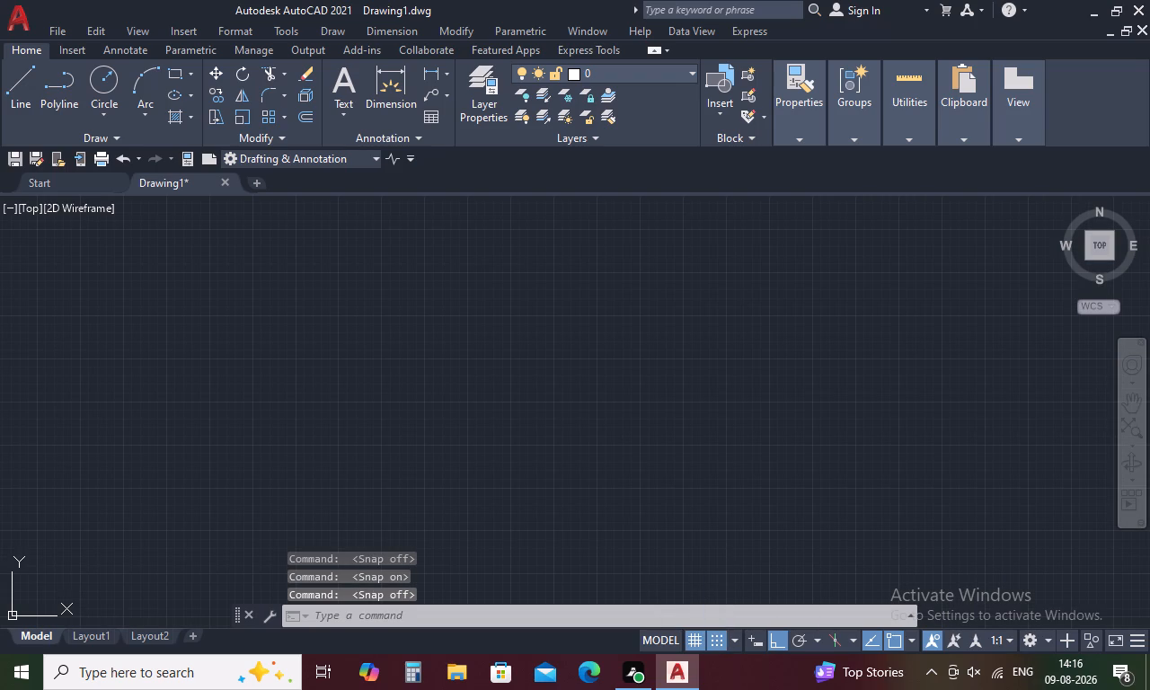
left_click(718, 646)
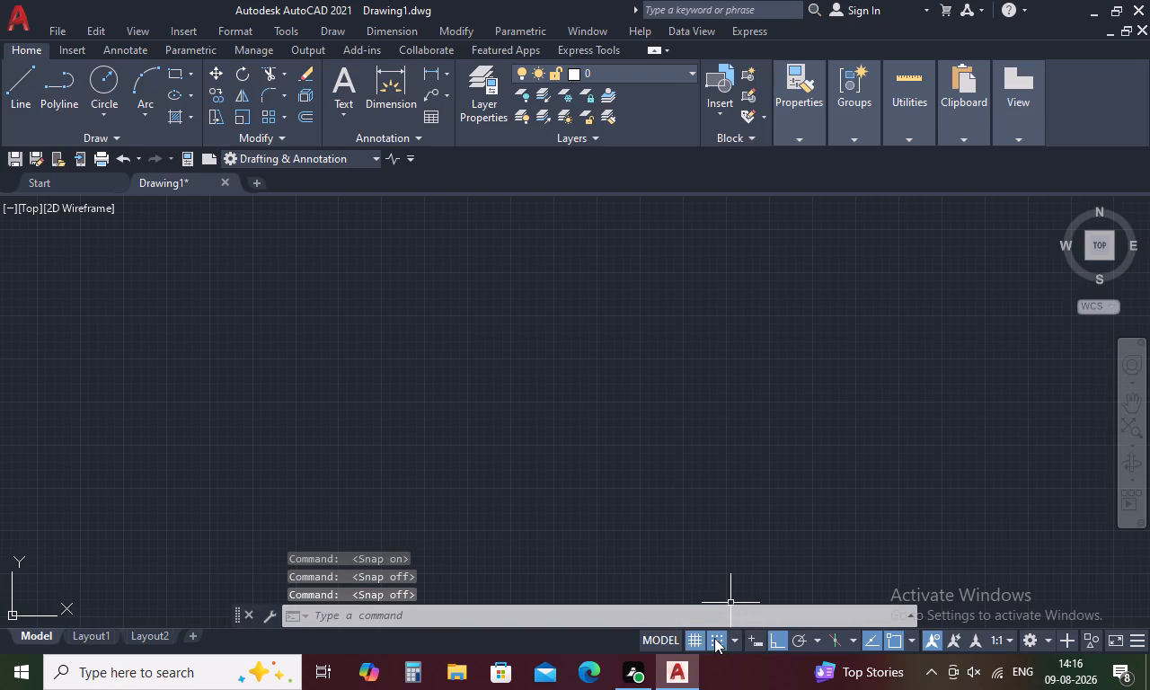
right_click(714, 637)
left_click(734, 612)
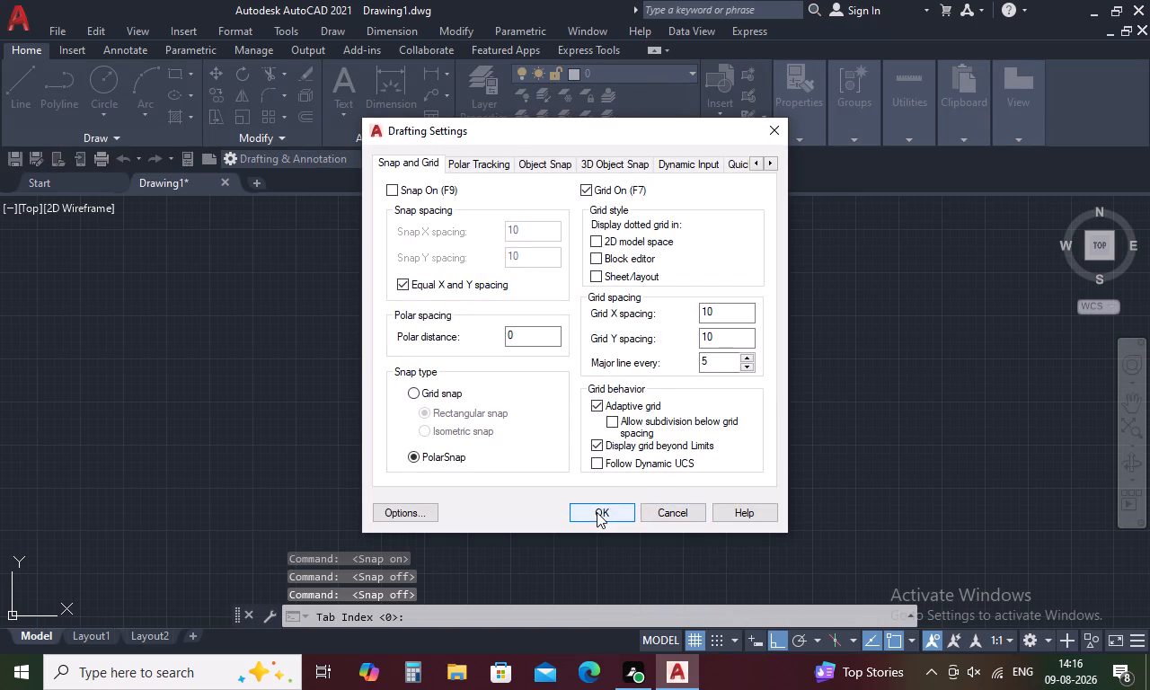
left_click(597, 512)
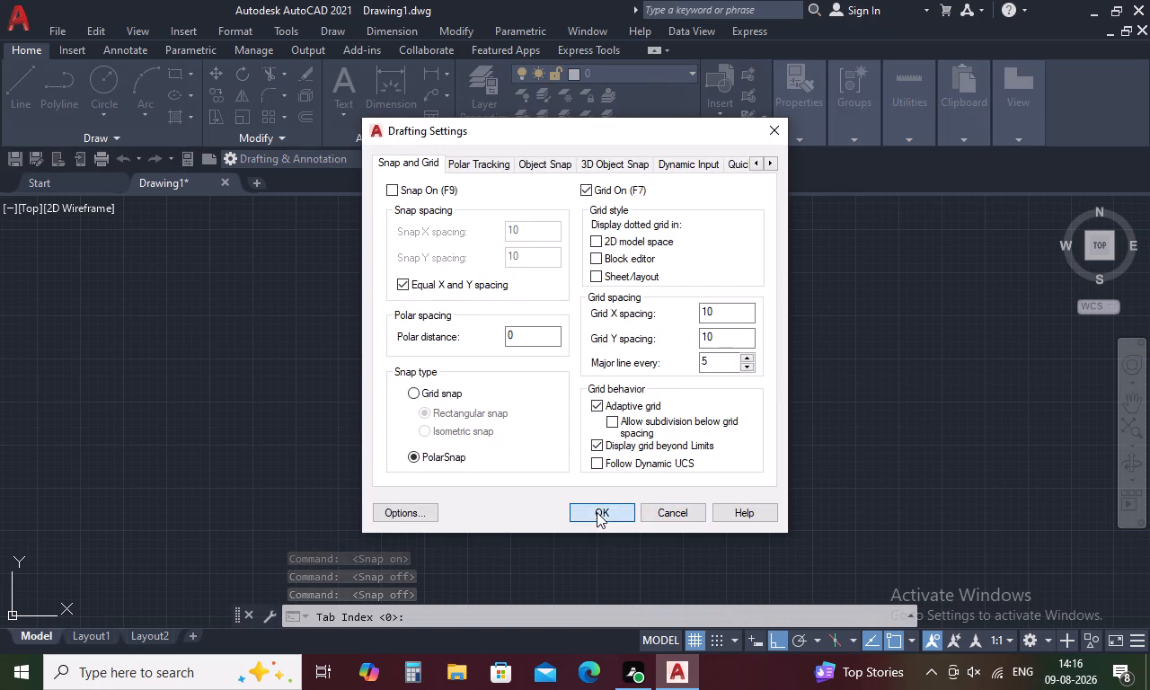
left_click(690, 644)
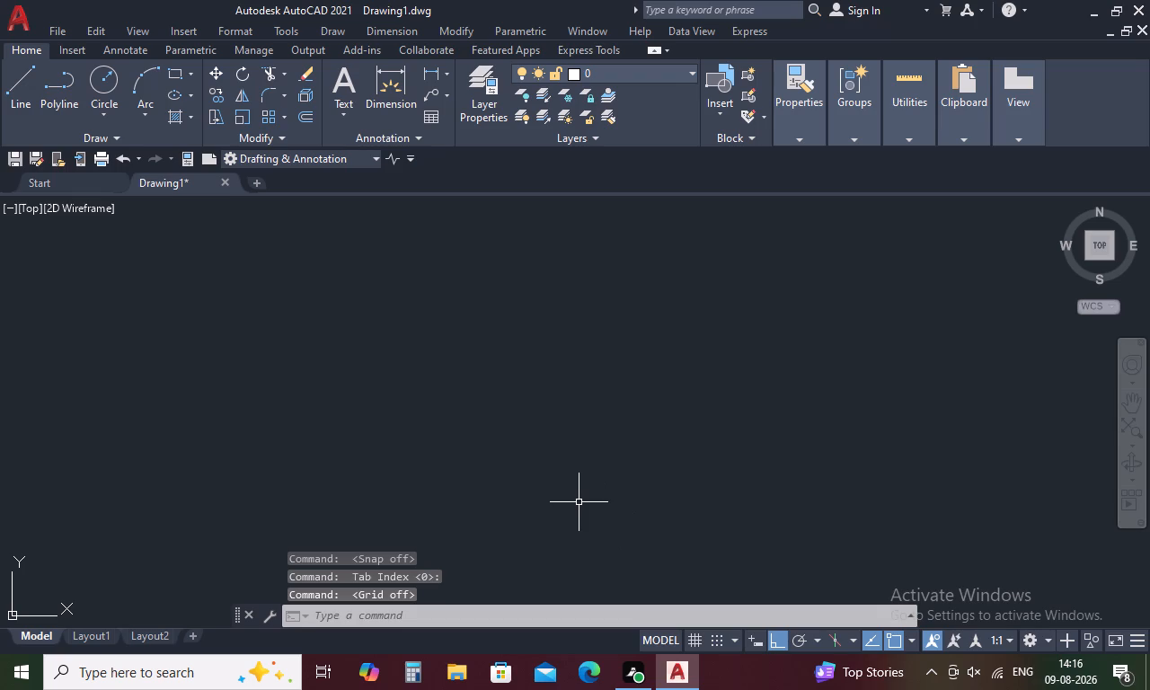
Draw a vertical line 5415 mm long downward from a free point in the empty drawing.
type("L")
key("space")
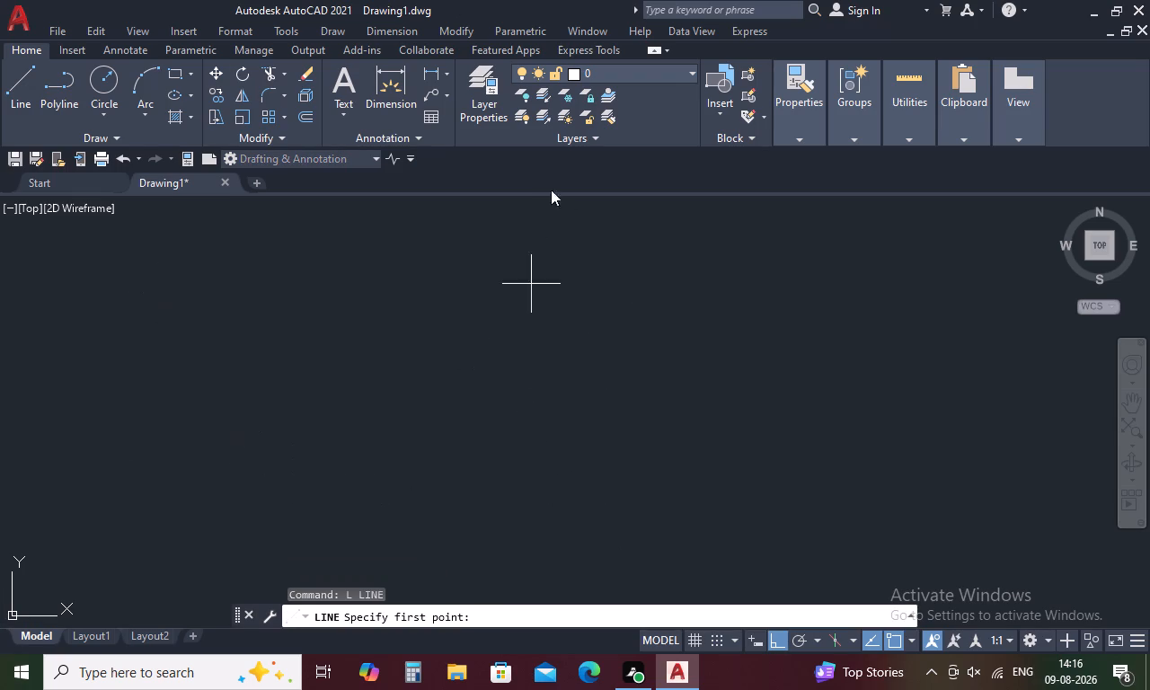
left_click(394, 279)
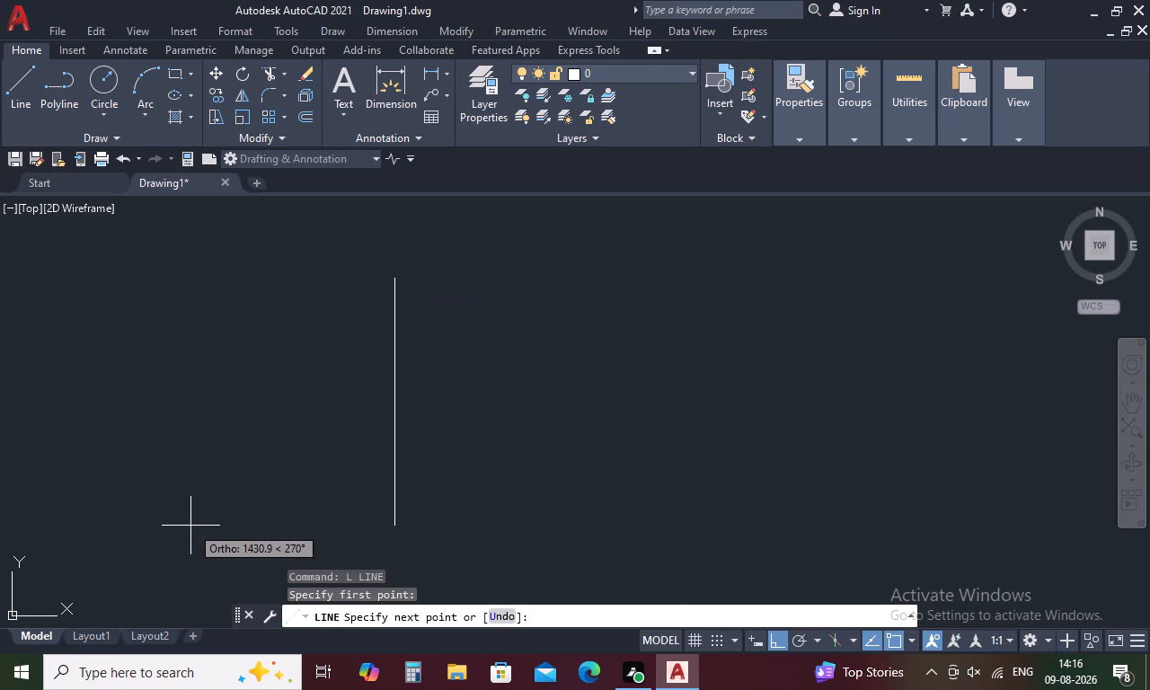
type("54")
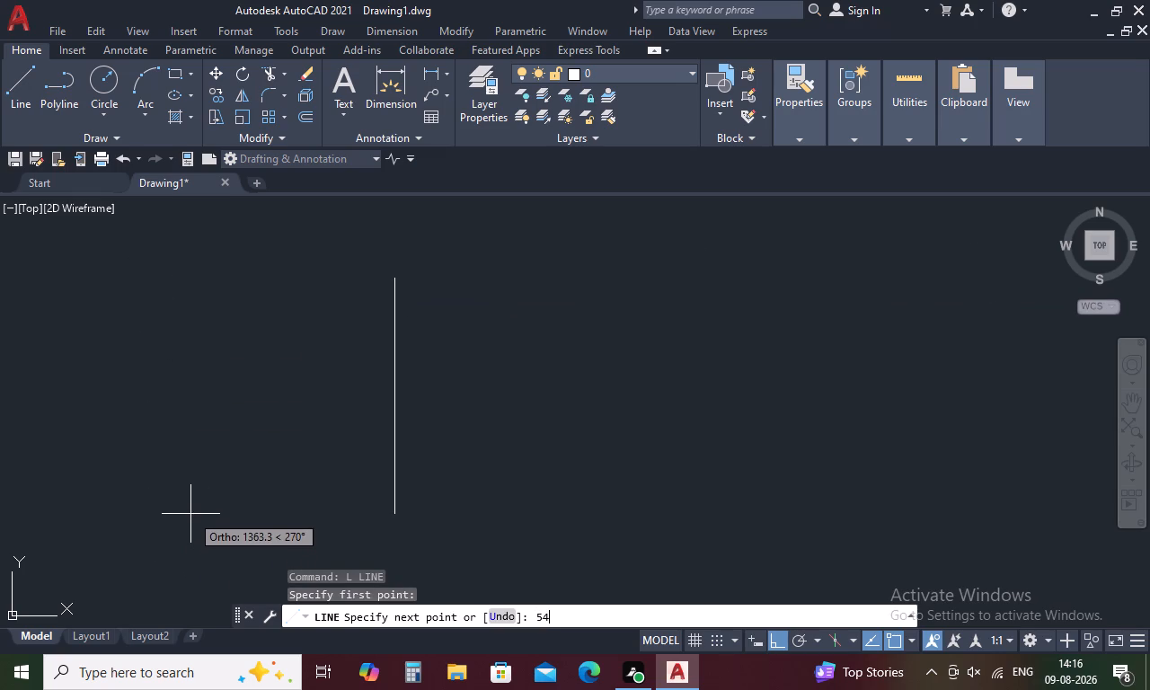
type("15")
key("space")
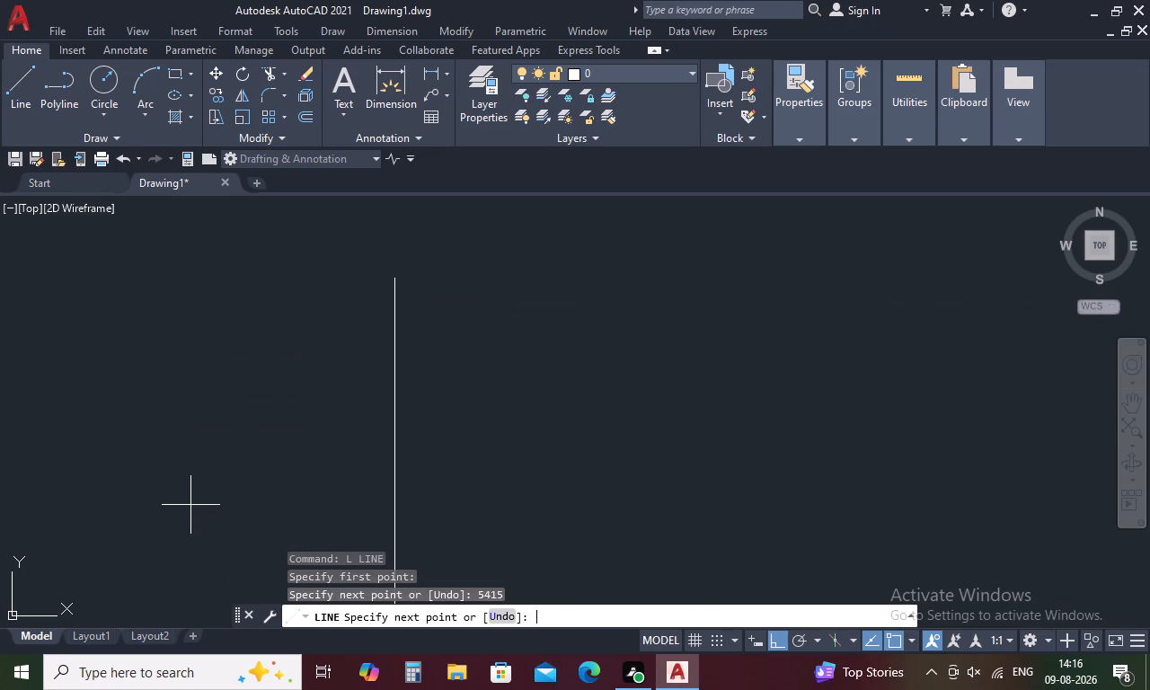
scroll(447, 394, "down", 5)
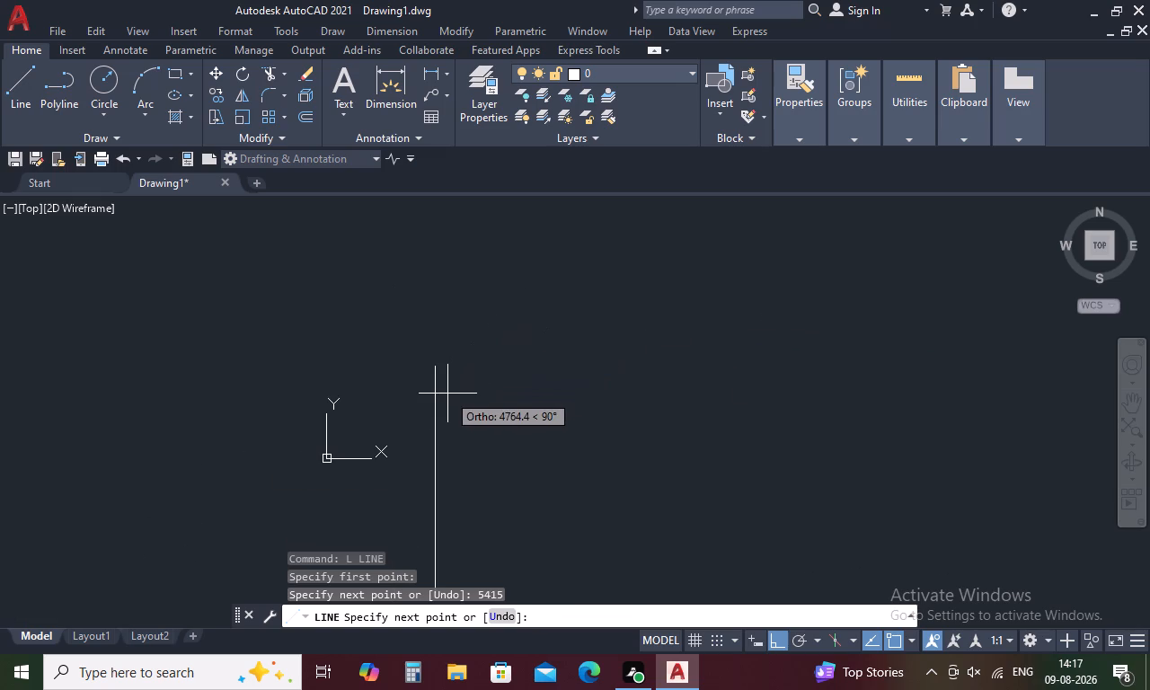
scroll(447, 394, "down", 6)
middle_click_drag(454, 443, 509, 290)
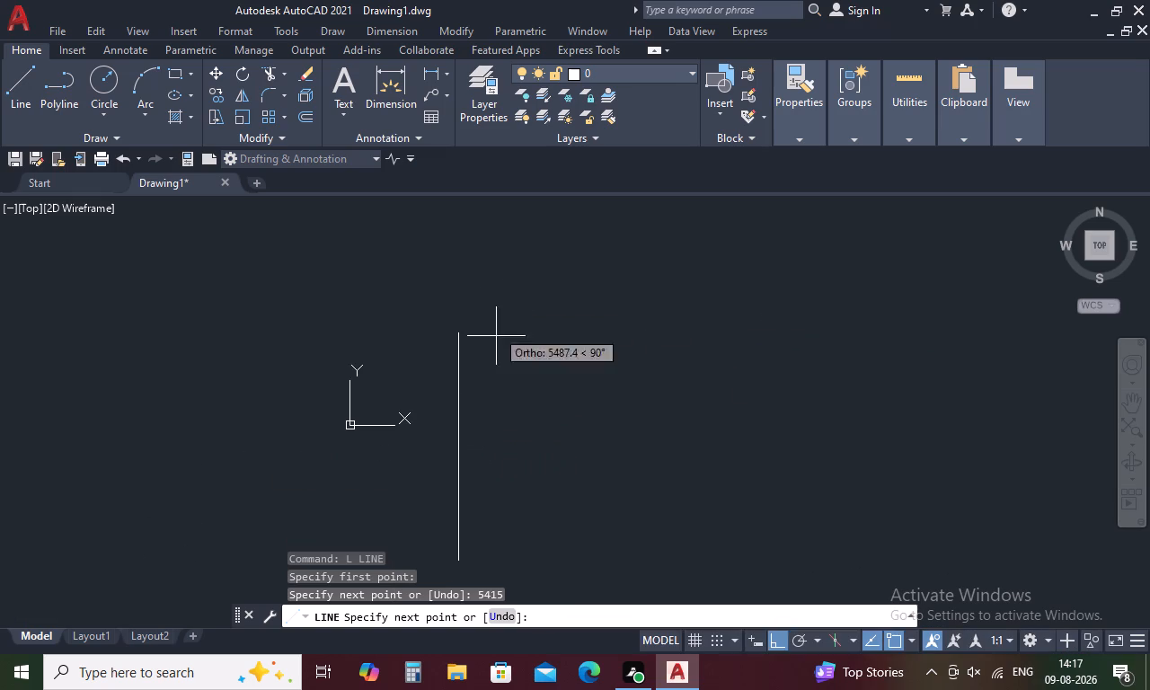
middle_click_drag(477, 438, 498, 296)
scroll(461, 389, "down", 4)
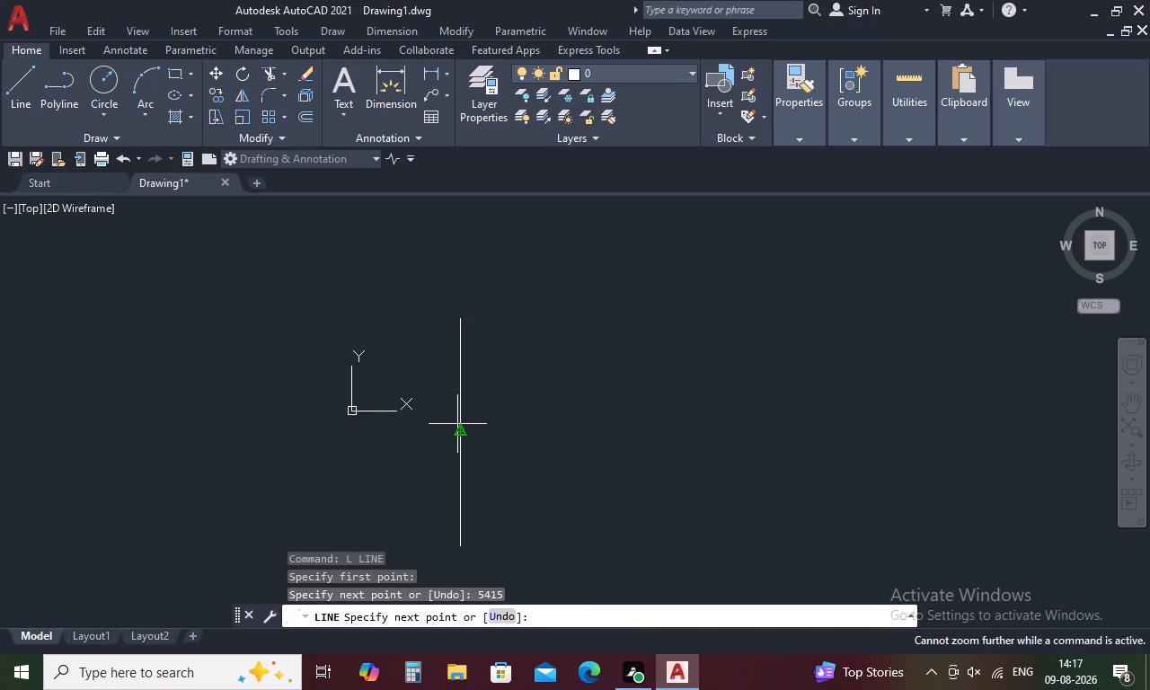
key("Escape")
Set the UCS icon to the Noorigin option so that it does not sit at the drawing origin.
scroll(457, 424, "down", 2)
middle_click_drag(457, 449, 472, 387)
key("u")
key("c")
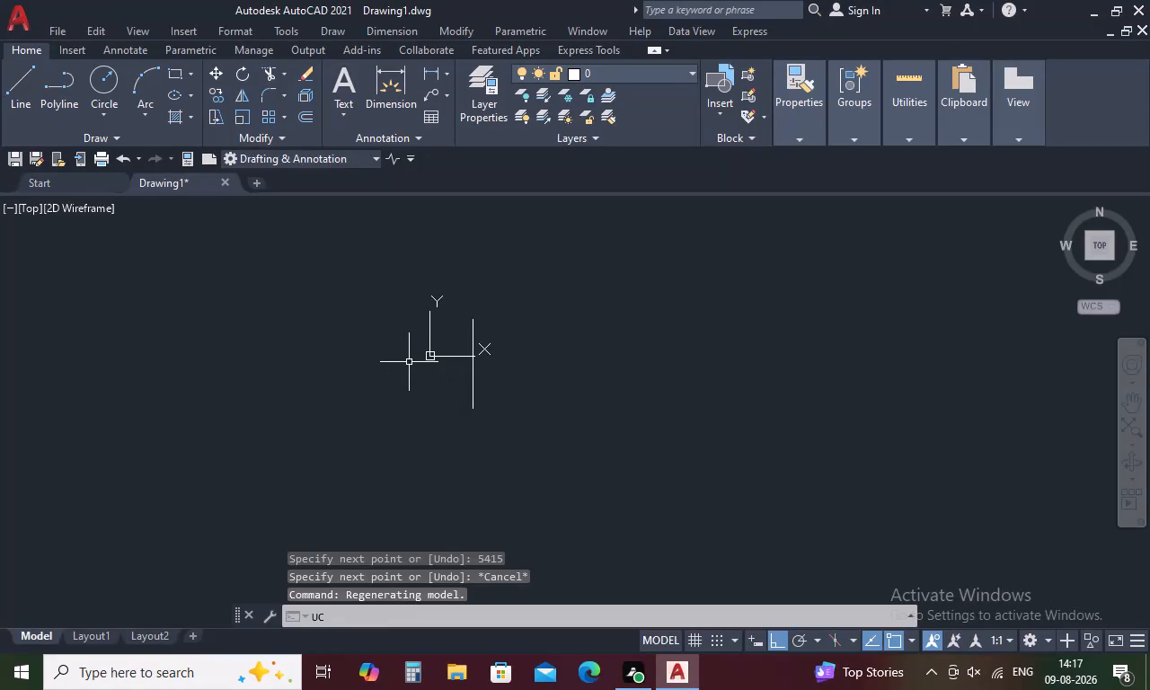
key("s")
key("i")
type("CO")
key("n")
key("space")
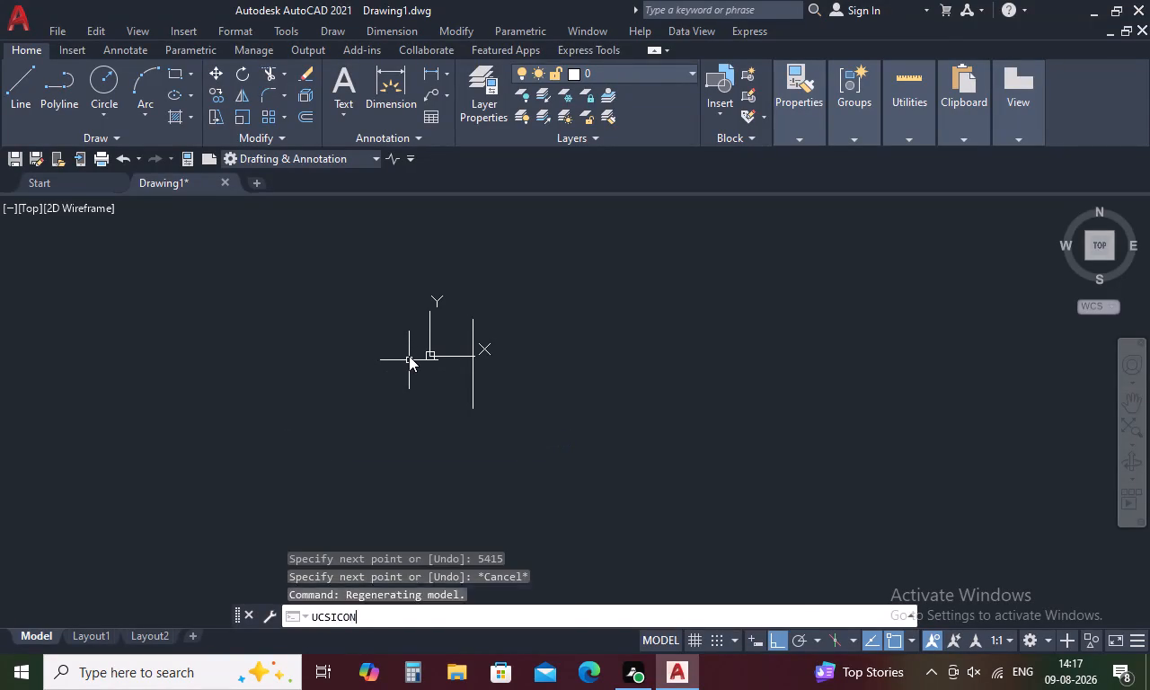
type("NO")
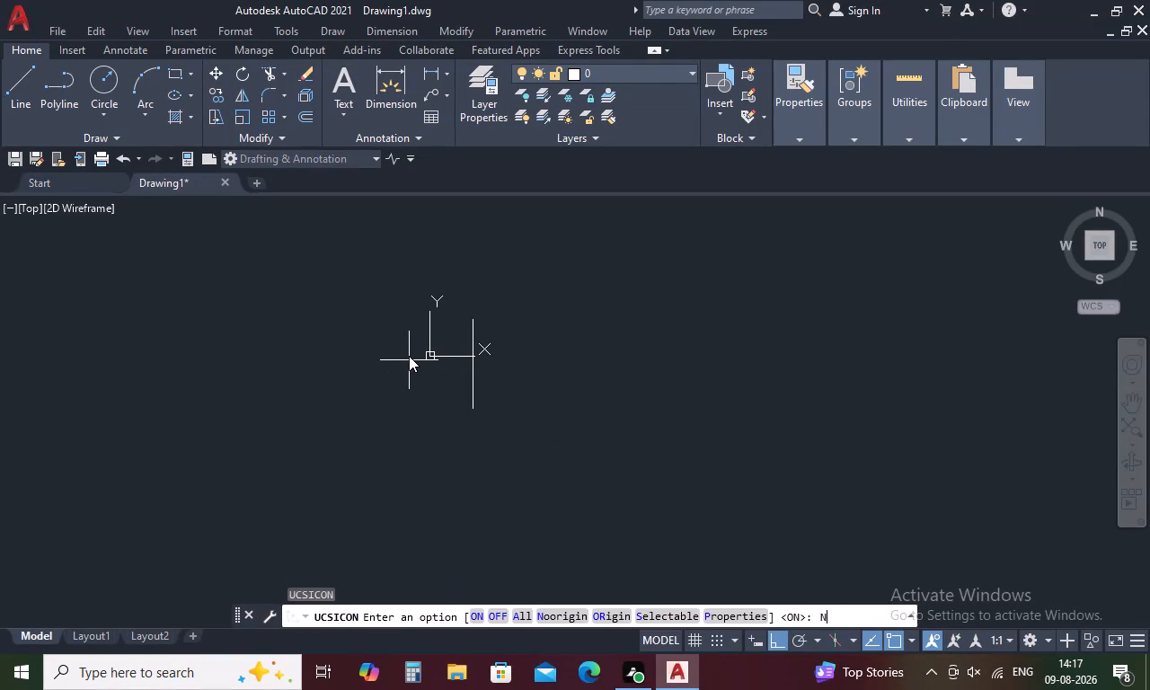
key("space")
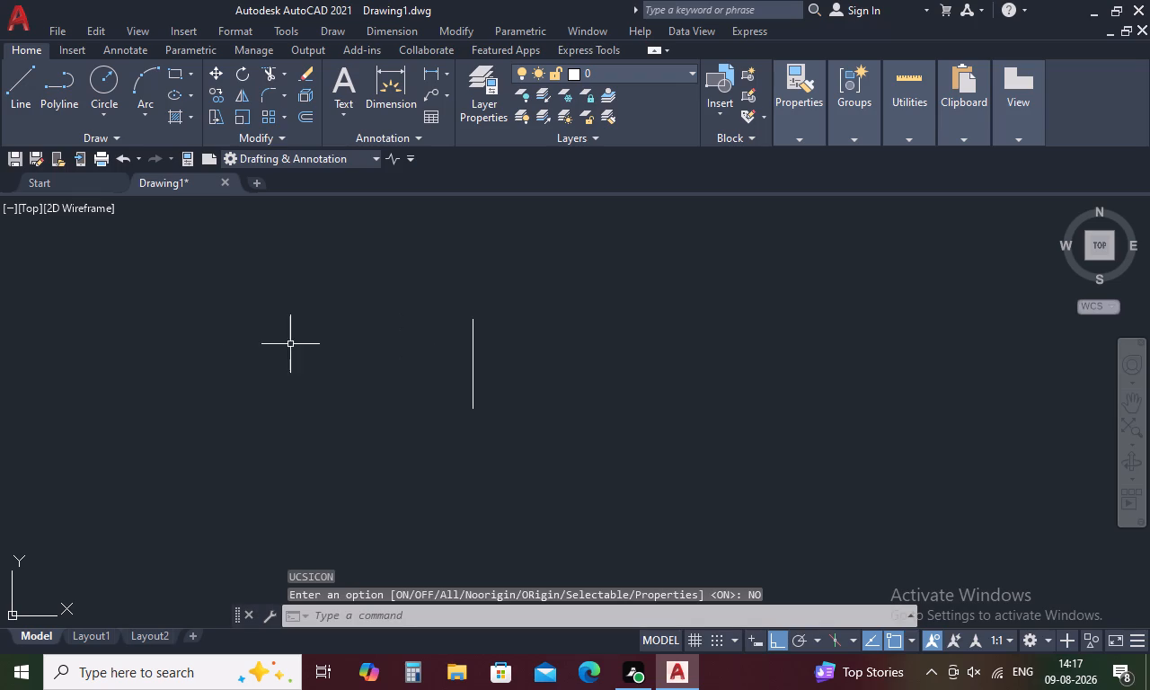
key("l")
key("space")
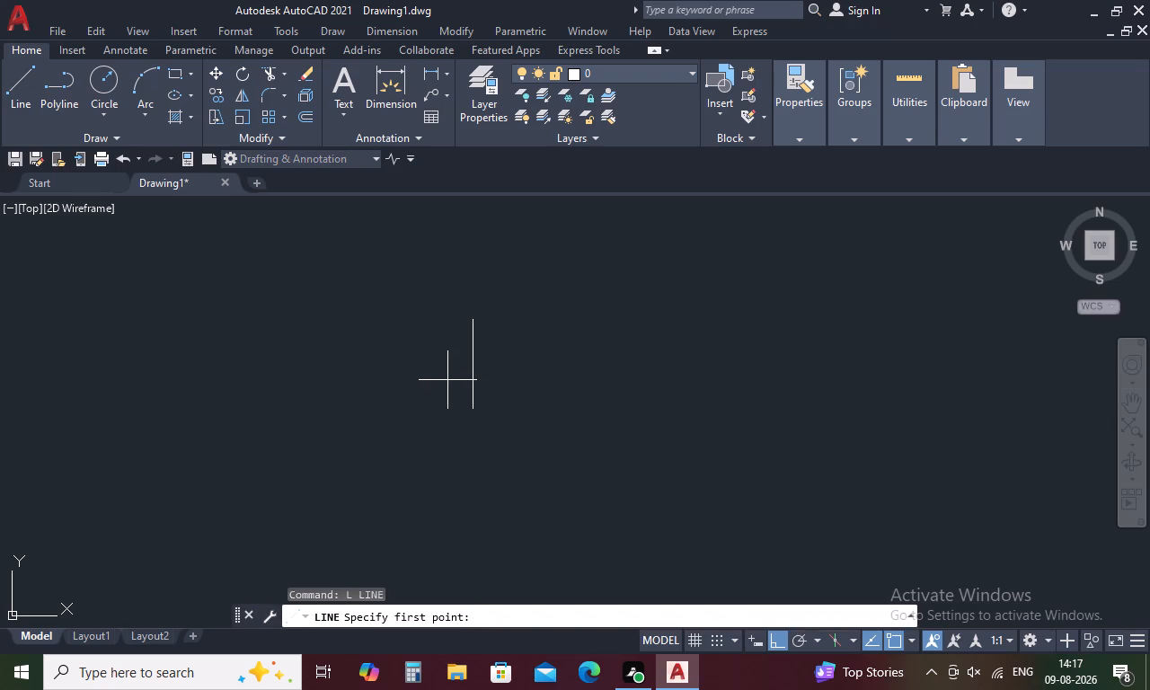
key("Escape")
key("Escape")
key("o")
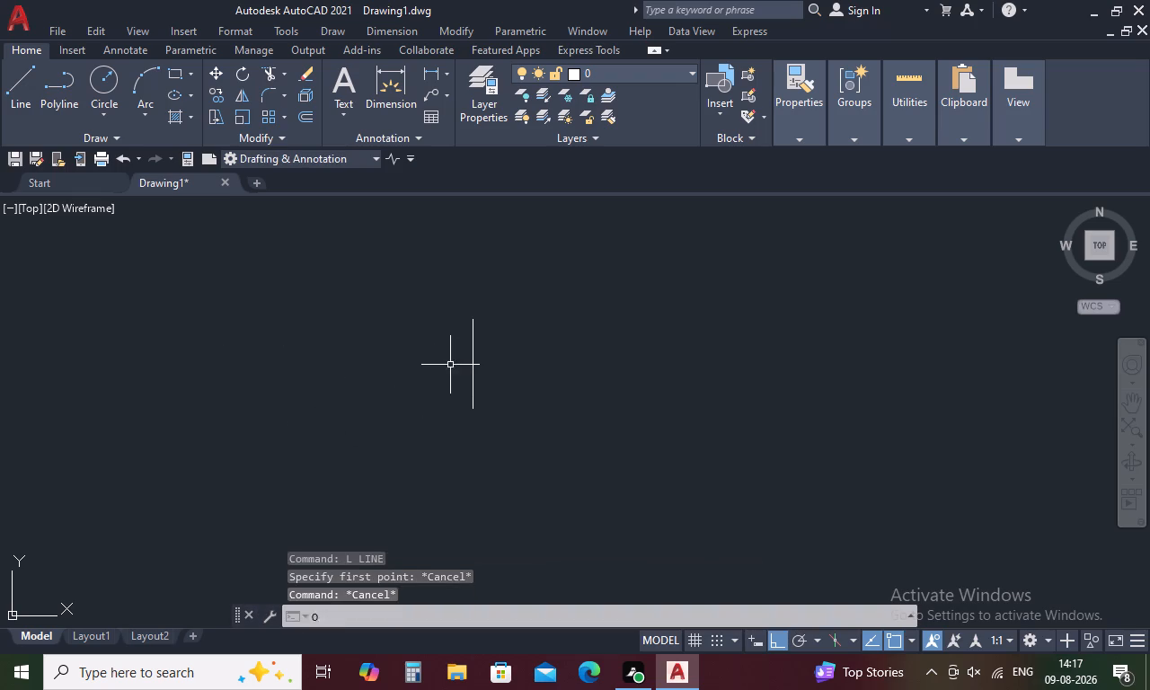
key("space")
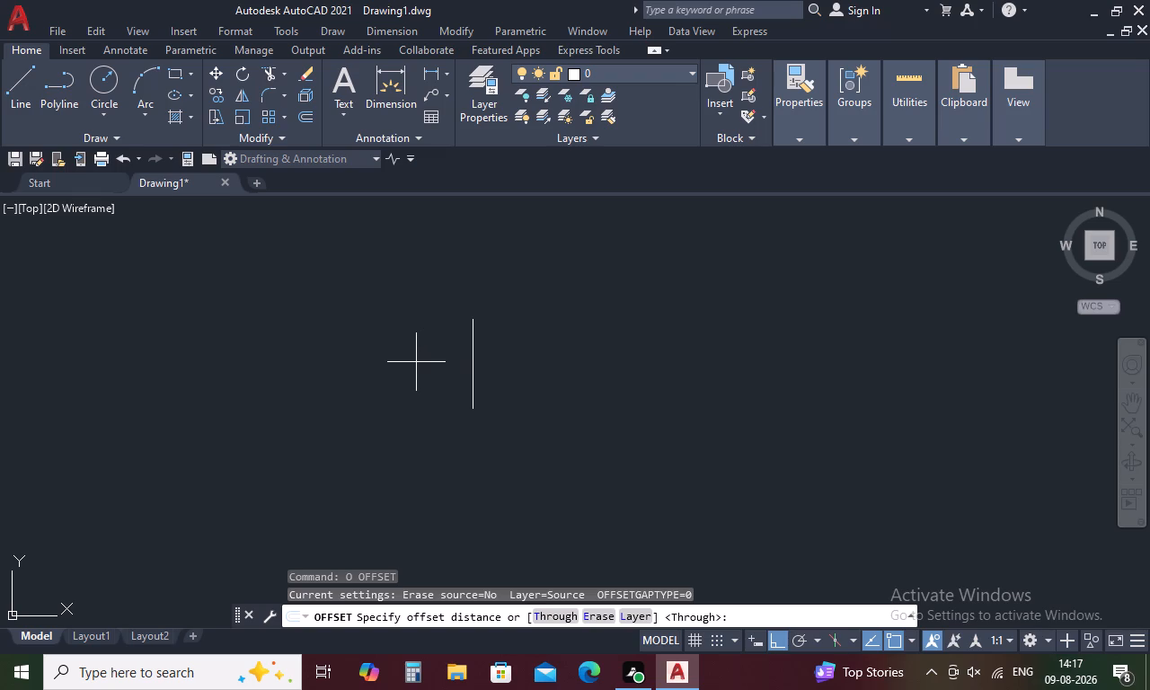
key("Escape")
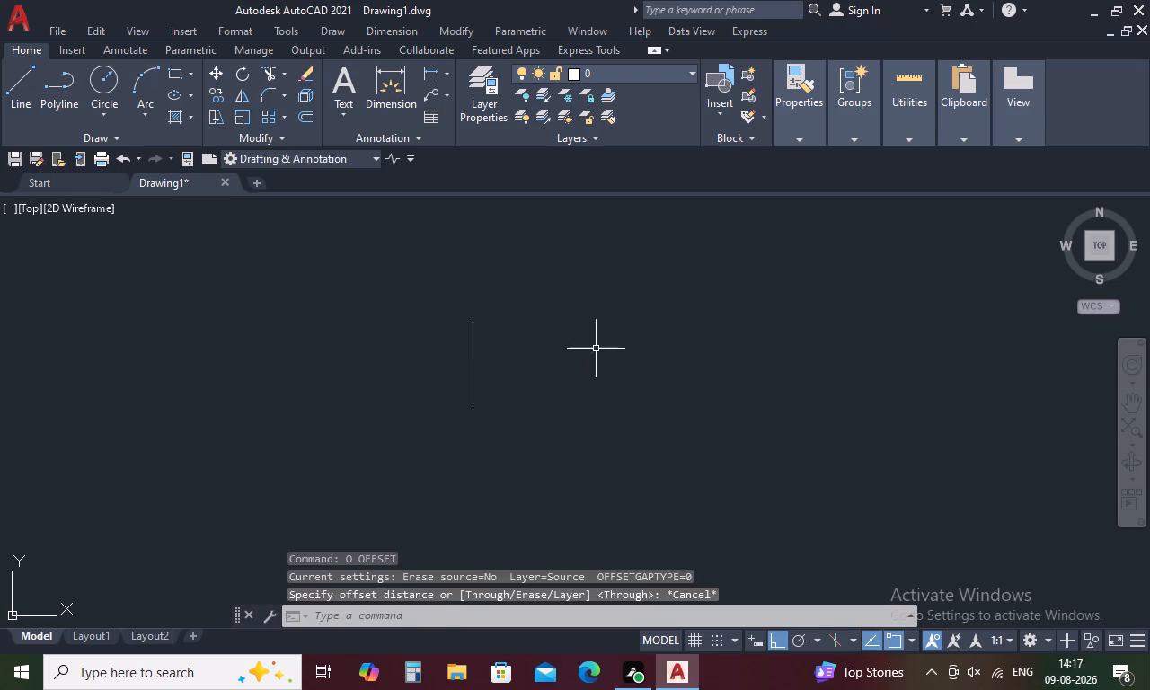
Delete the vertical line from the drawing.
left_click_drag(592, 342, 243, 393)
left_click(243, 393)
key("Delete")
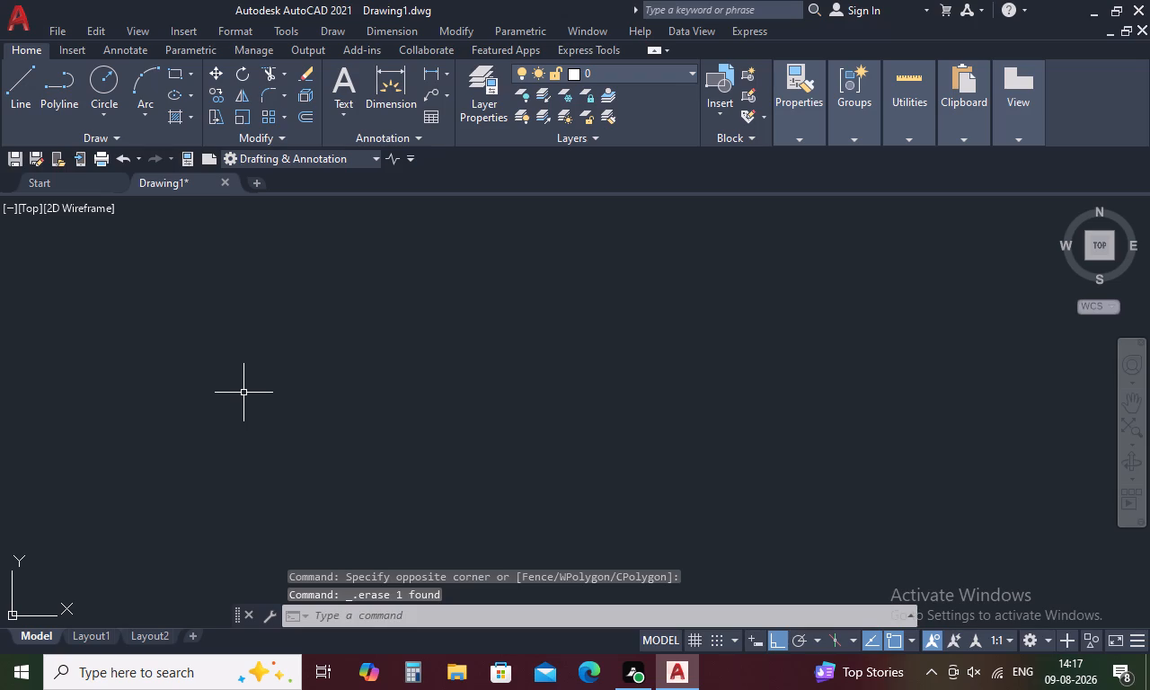
Draw a single vertical wall line 5415 mm long downward from a free point.
type("L")
key("space")
left_click(364, 324)
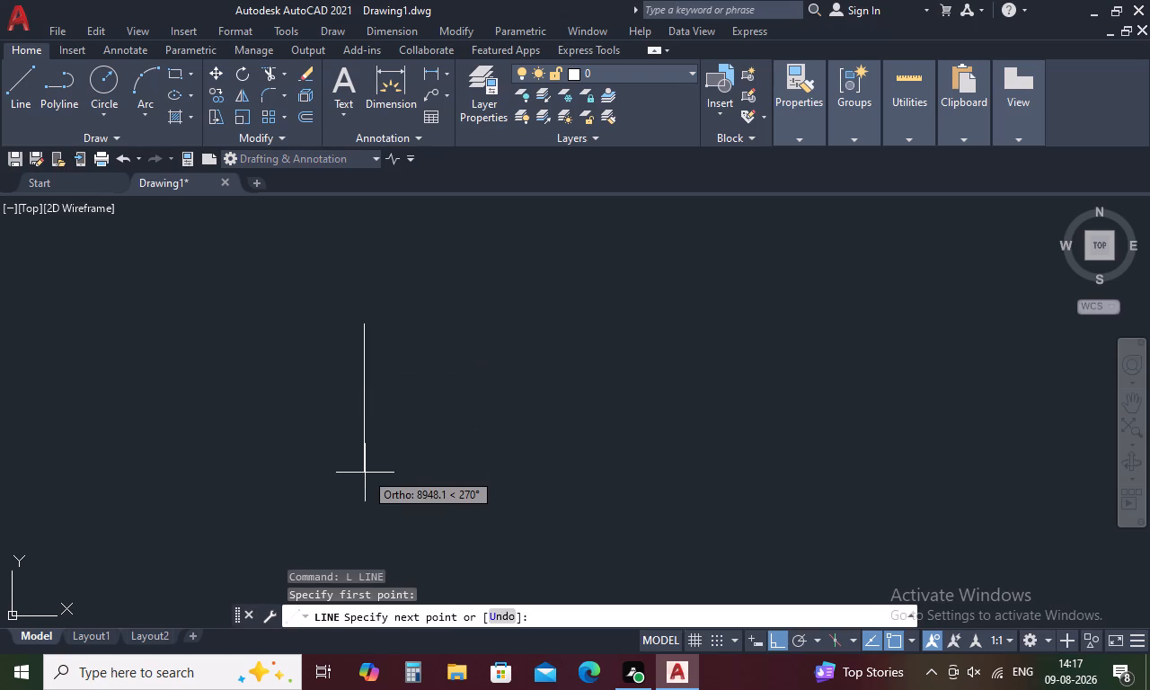
type("5415")
key("space")
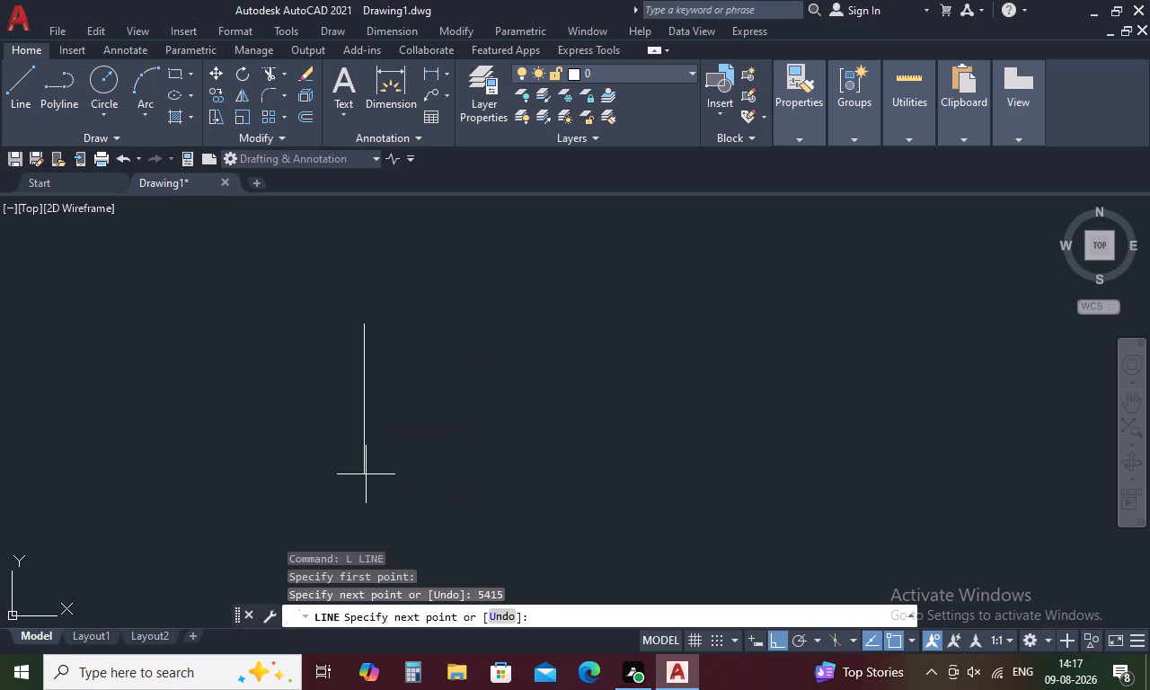
key("Escape")
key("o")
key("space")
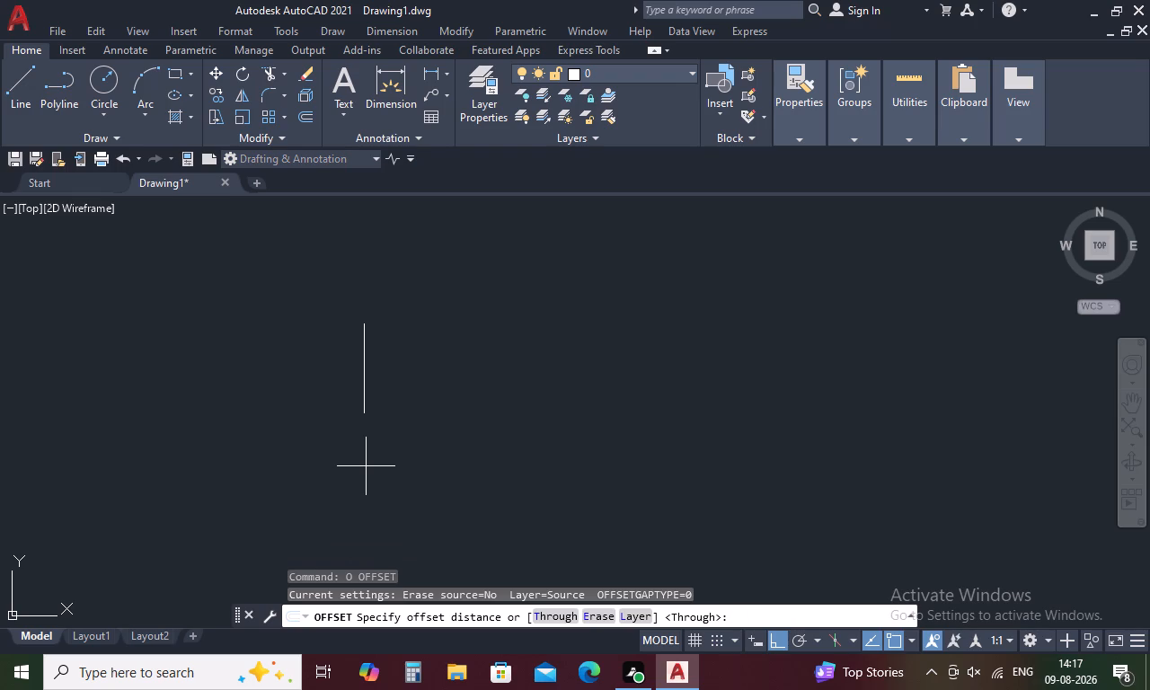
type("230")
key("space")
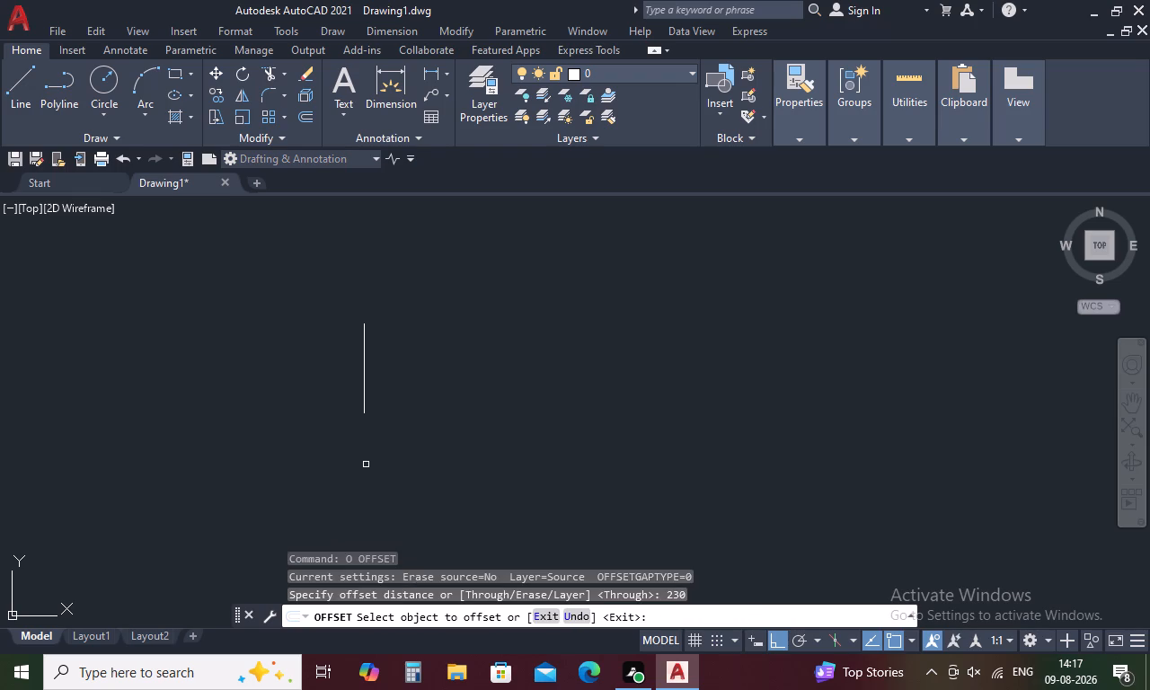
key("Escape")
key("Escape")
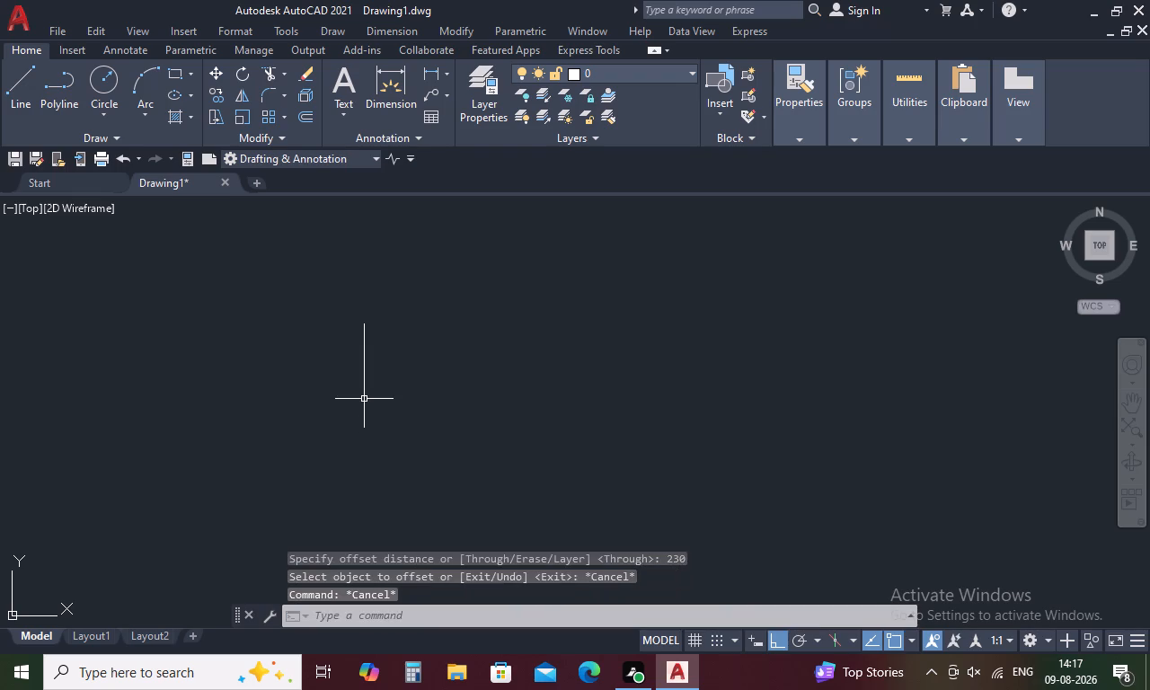
Offset the vertical wall line 5580 mm to its right to form the opposite side of the room.
type("O")
key("space")
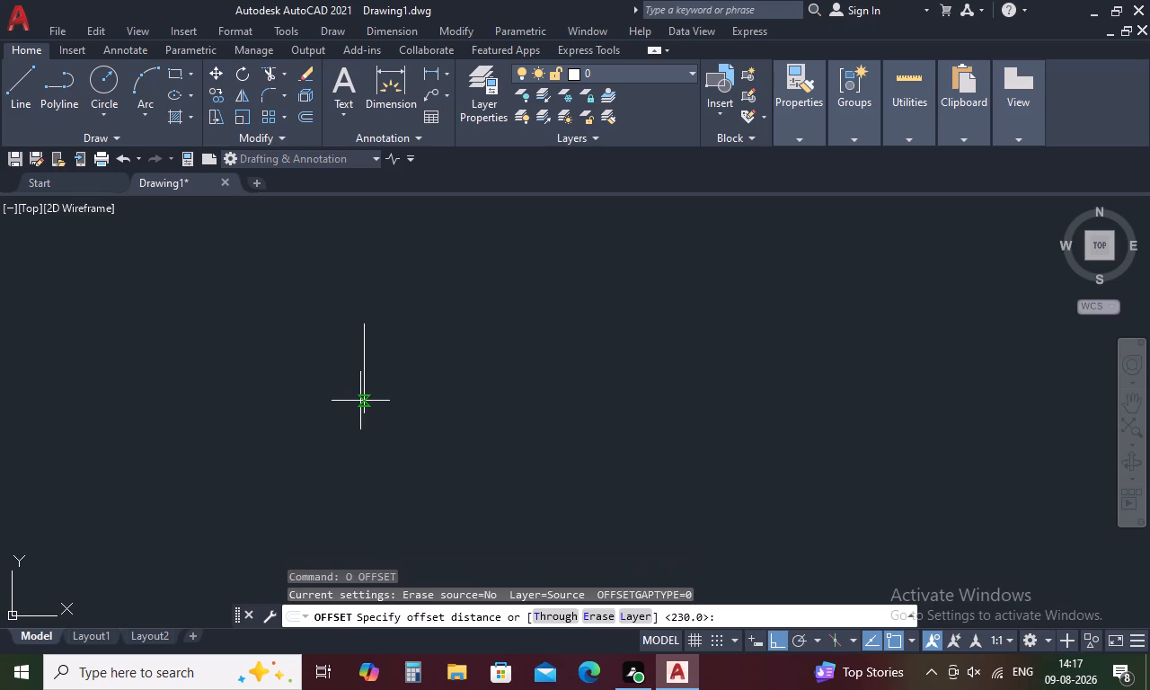
type("55")
type("80")
key("space")
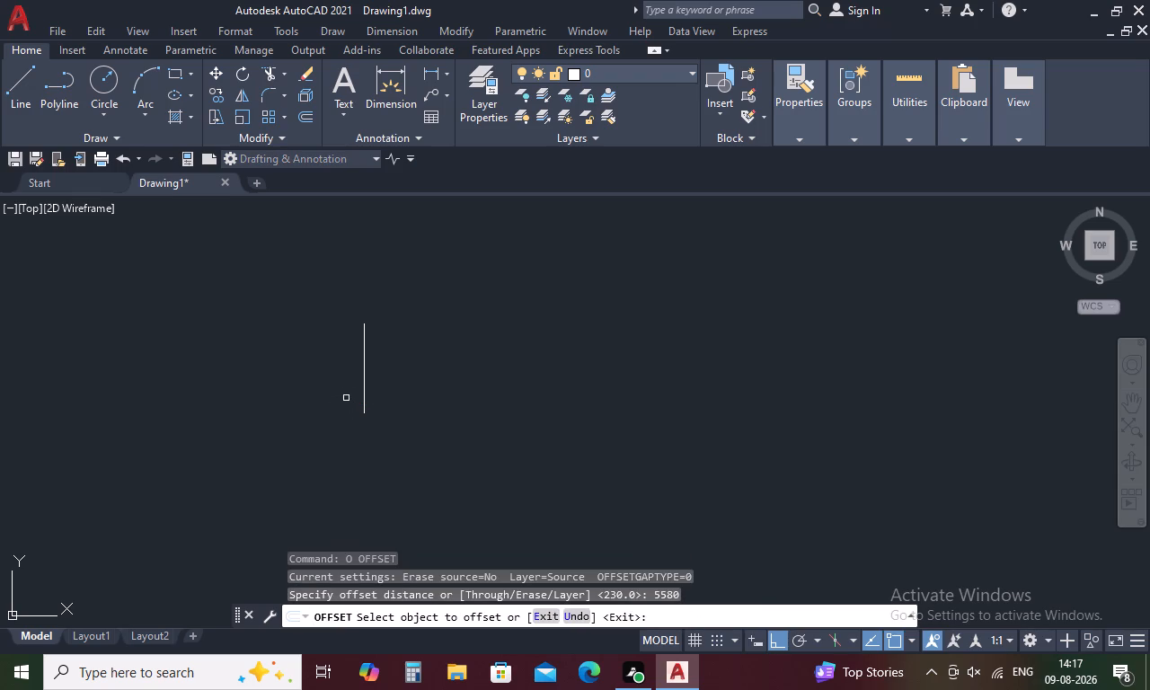
left_click(366, 372)
left_click(600, 391)
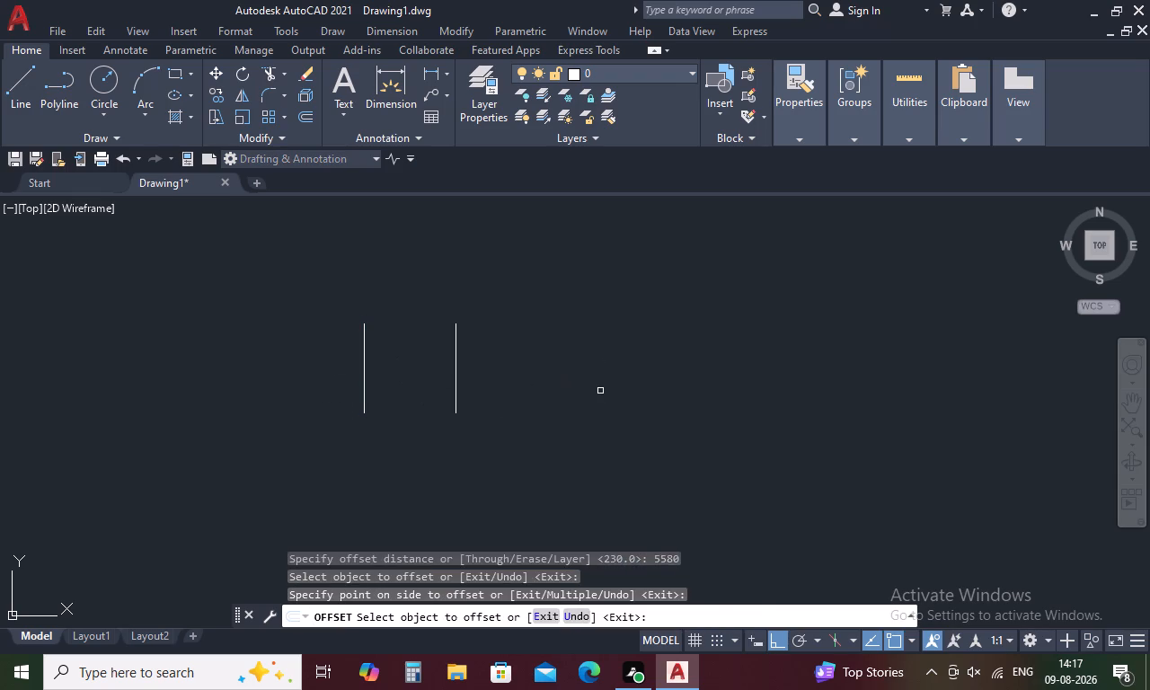
key("space")
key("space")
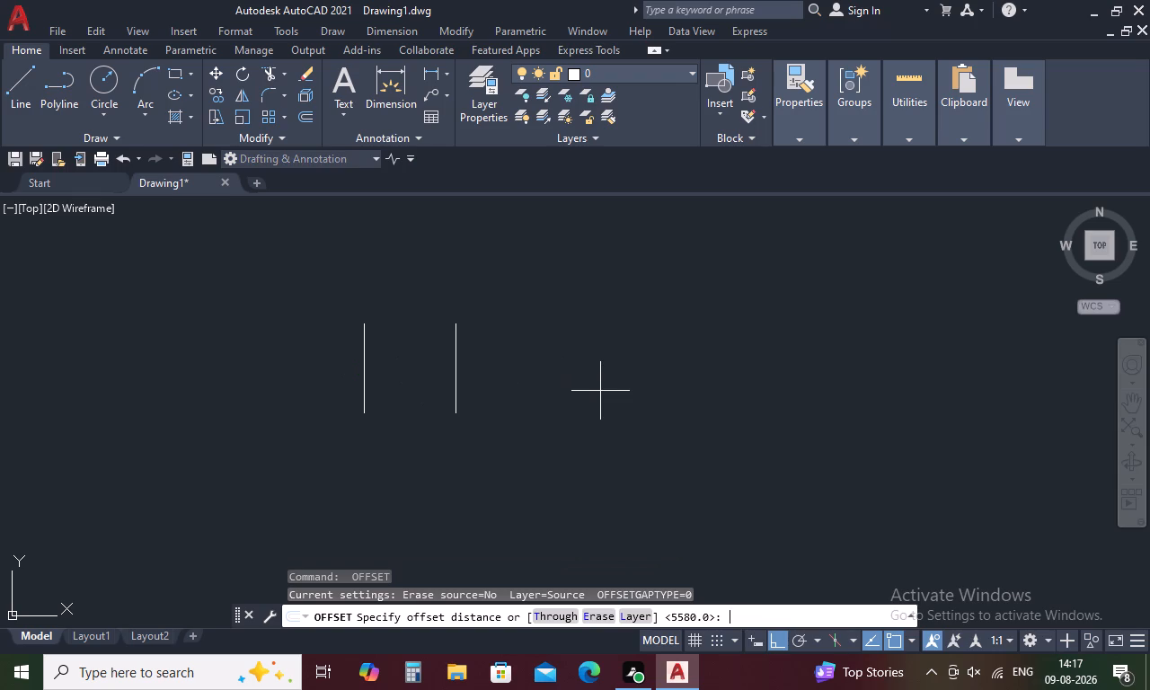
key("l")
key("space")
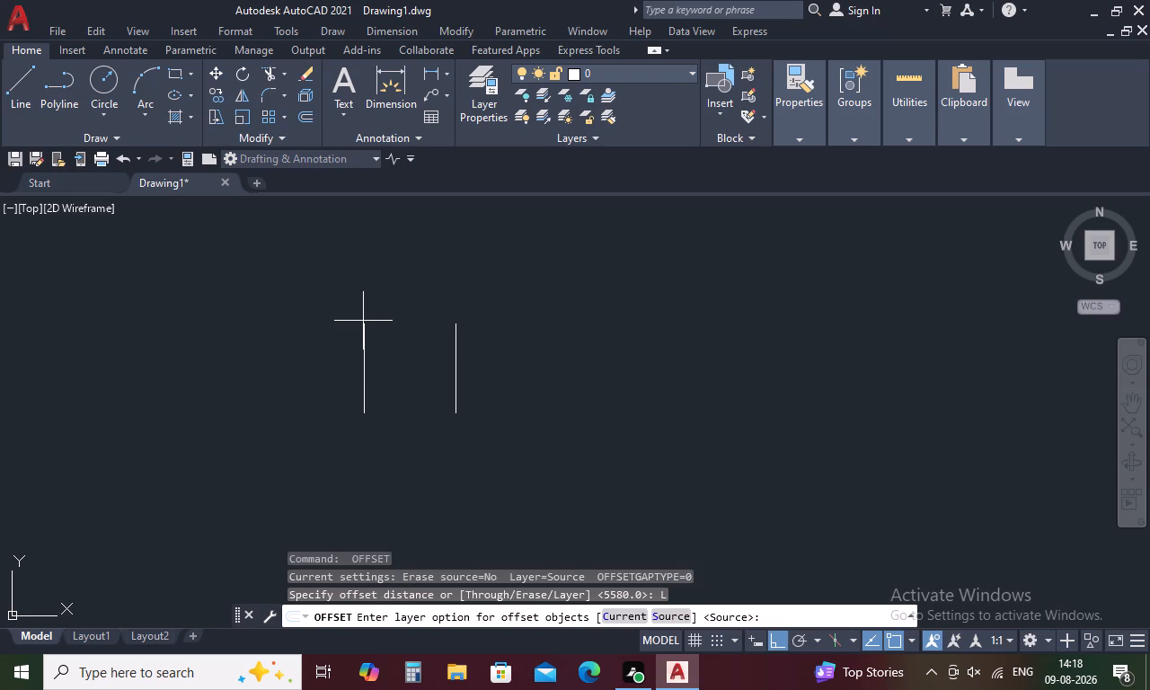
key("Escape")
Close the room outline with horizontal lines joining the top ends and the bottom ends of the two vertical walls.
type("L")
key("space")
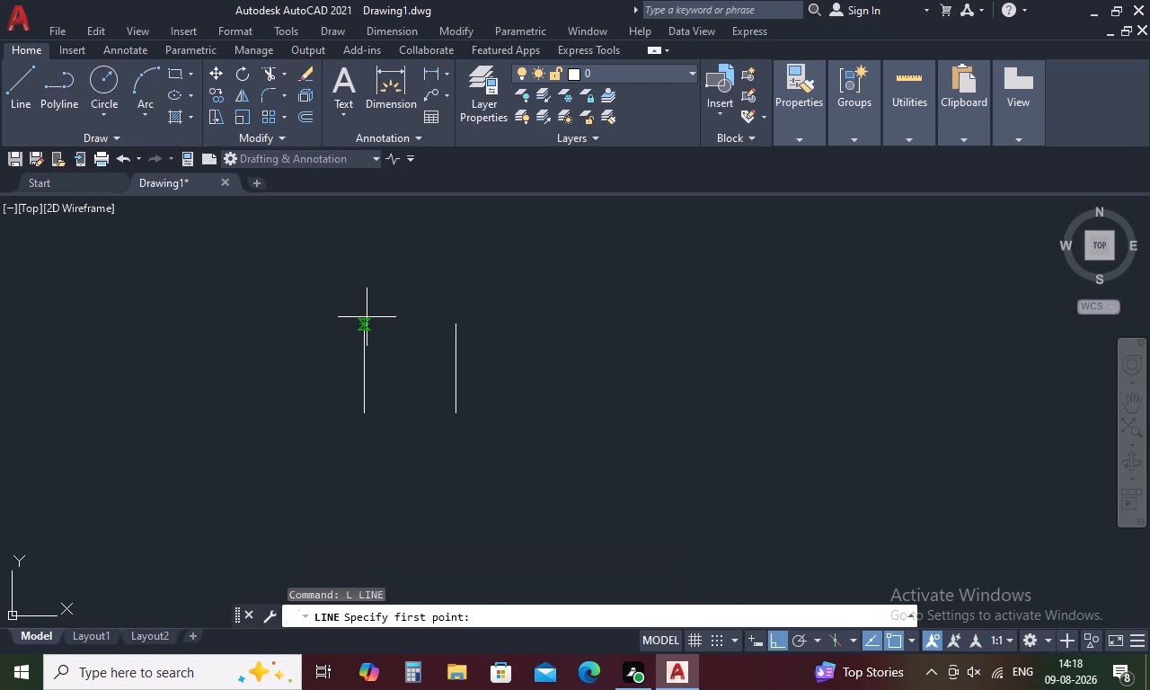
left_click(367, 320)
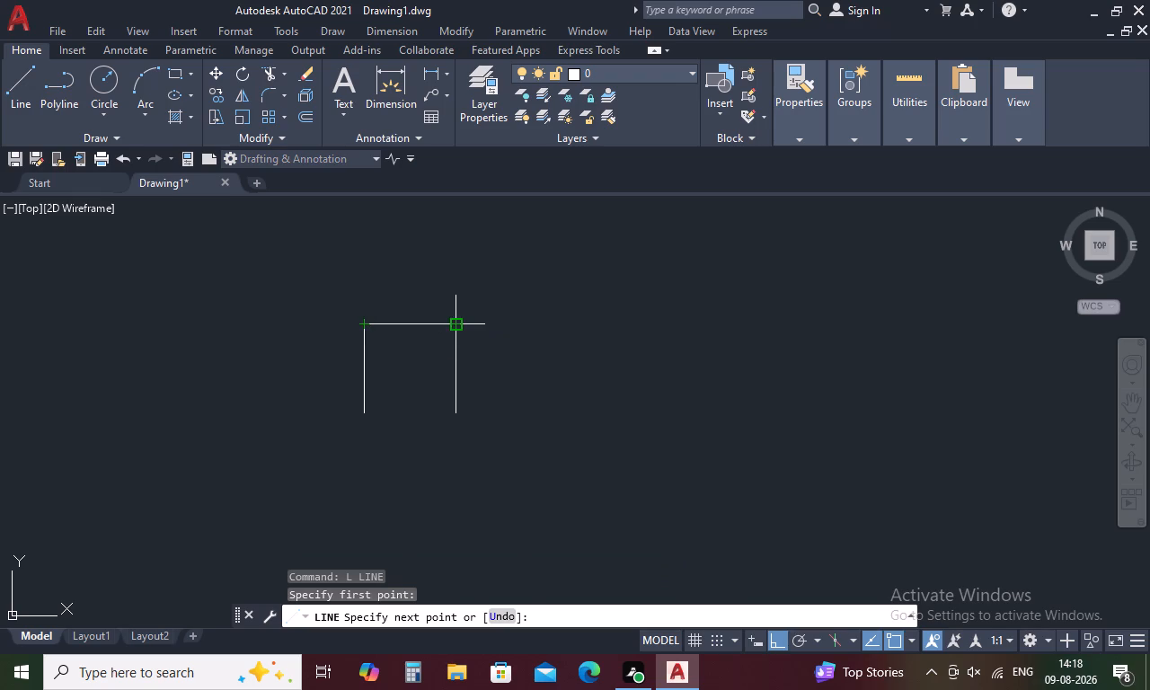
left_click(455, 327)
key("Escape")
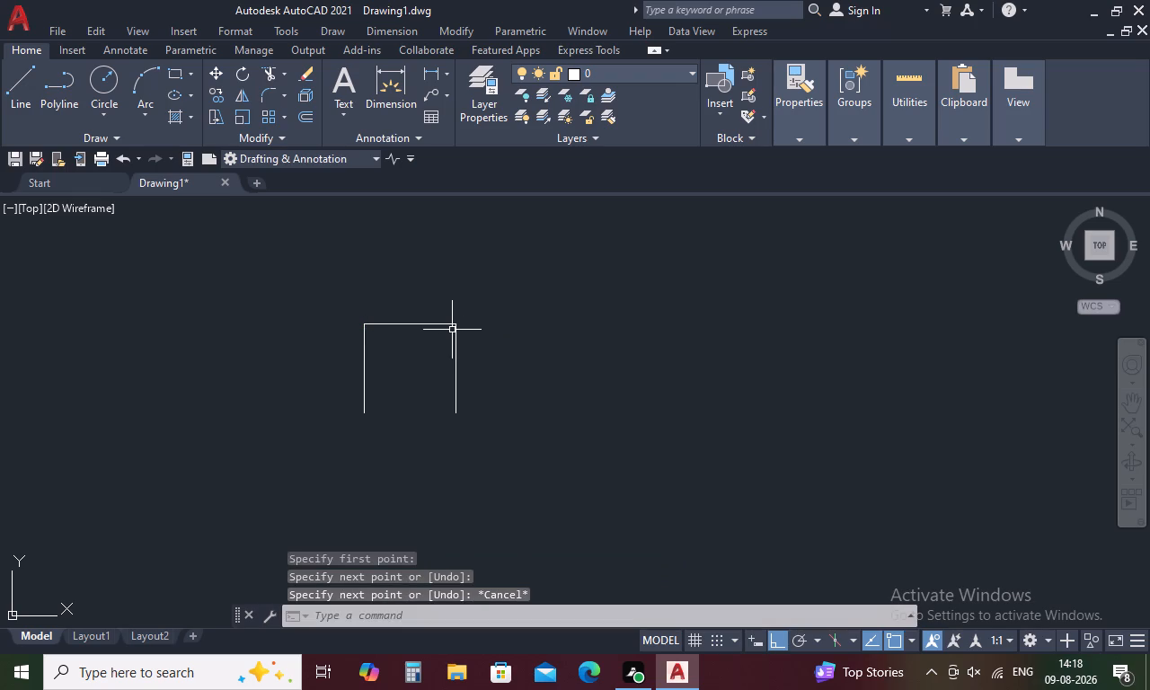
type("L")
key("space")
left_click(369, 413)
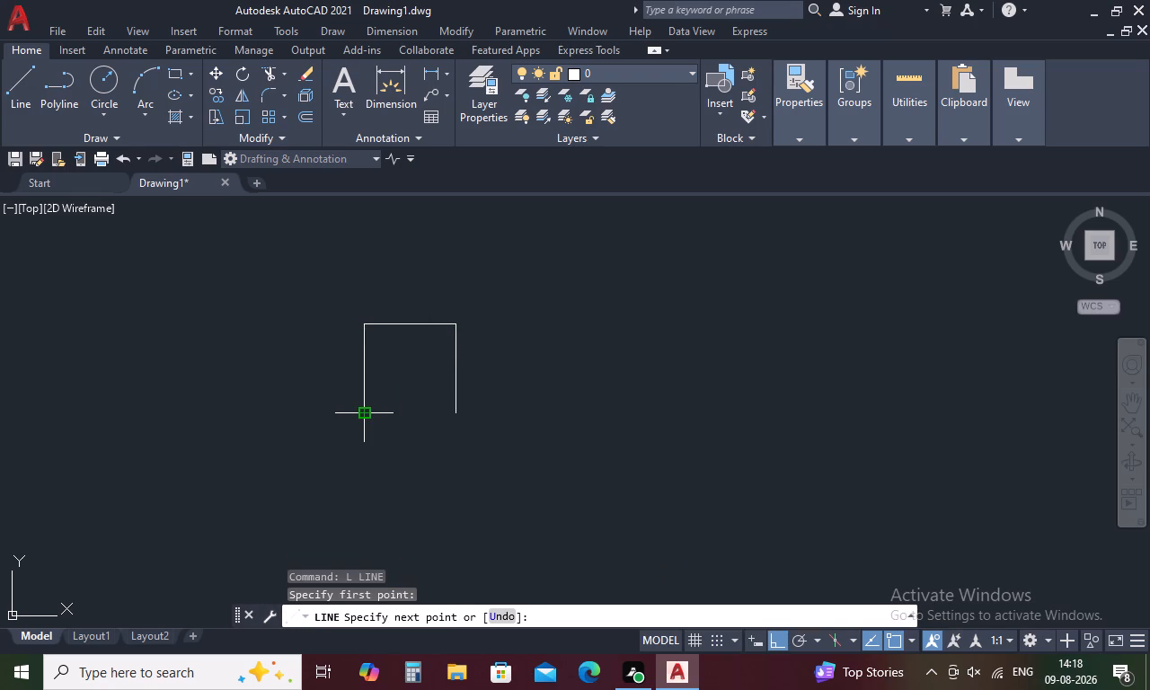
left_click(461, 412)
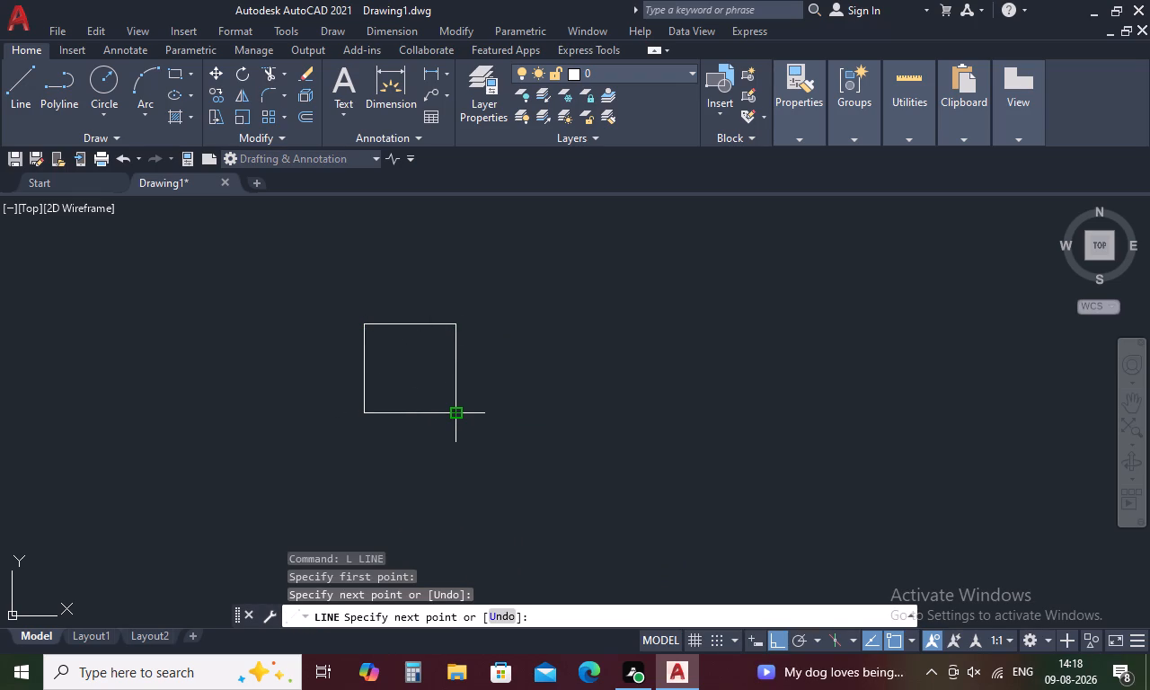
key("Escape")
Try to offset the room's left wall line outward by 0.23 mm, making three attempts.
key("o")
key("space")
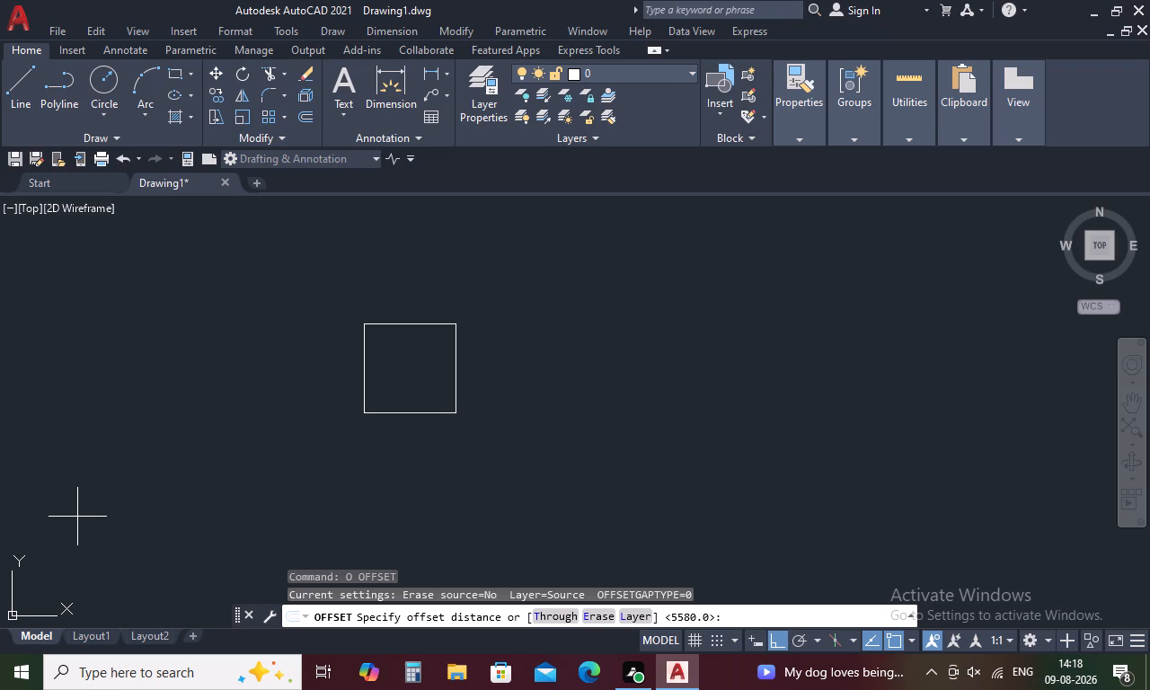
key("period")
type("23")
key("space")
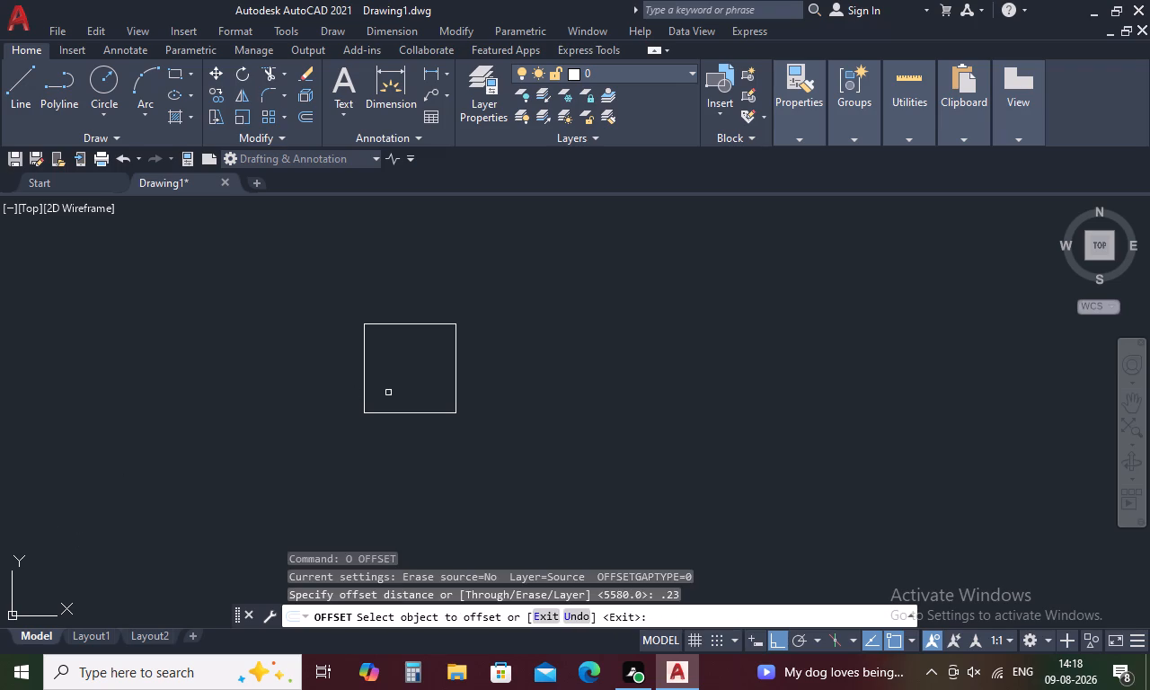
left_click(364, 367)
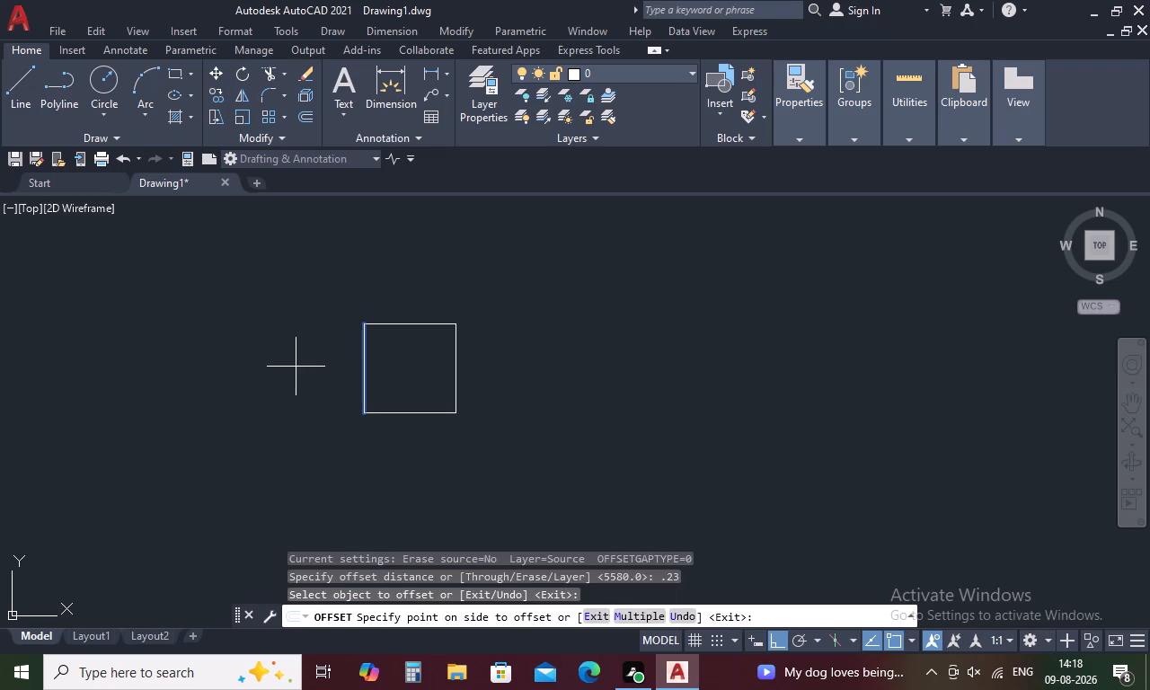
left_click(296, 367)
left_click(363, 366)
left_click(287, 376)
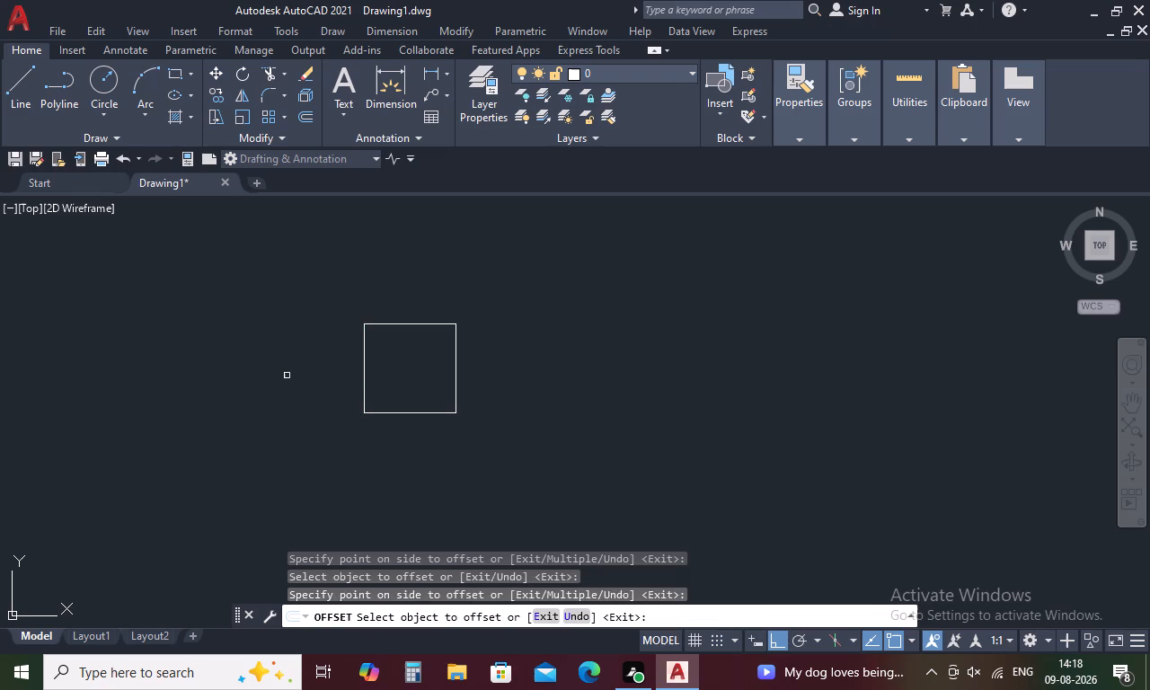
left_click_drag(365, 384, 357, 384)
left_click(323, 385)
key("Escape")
Delete all the lines of the room outline.
left_click_drag(328, 341, 261, 424)
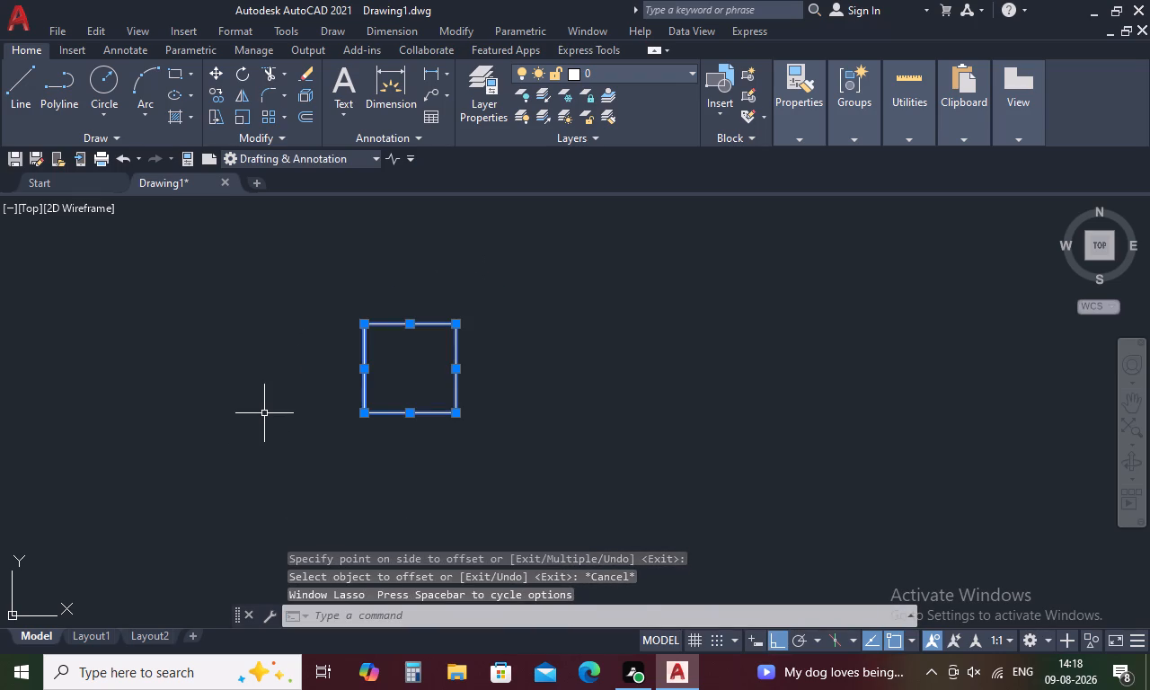
key("Delete")
Draw a single vertical wall line 5415 mm long downward from a free point.
type("L")
key("space")
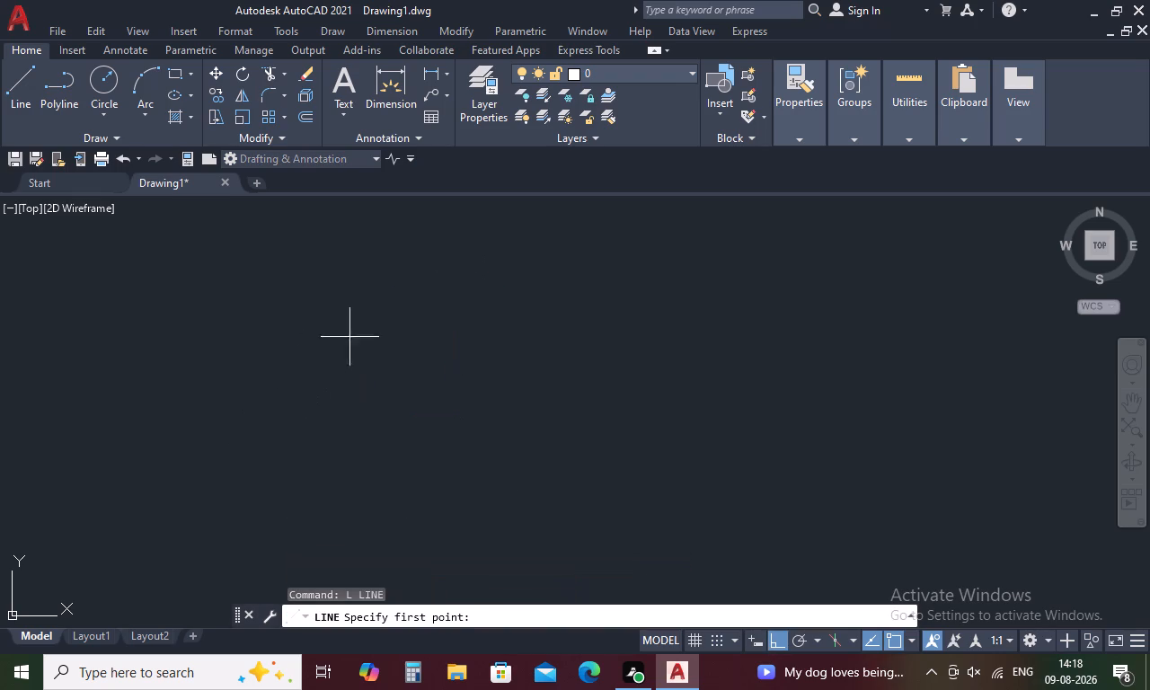
left_click_drag(376, 311, 376, 328)
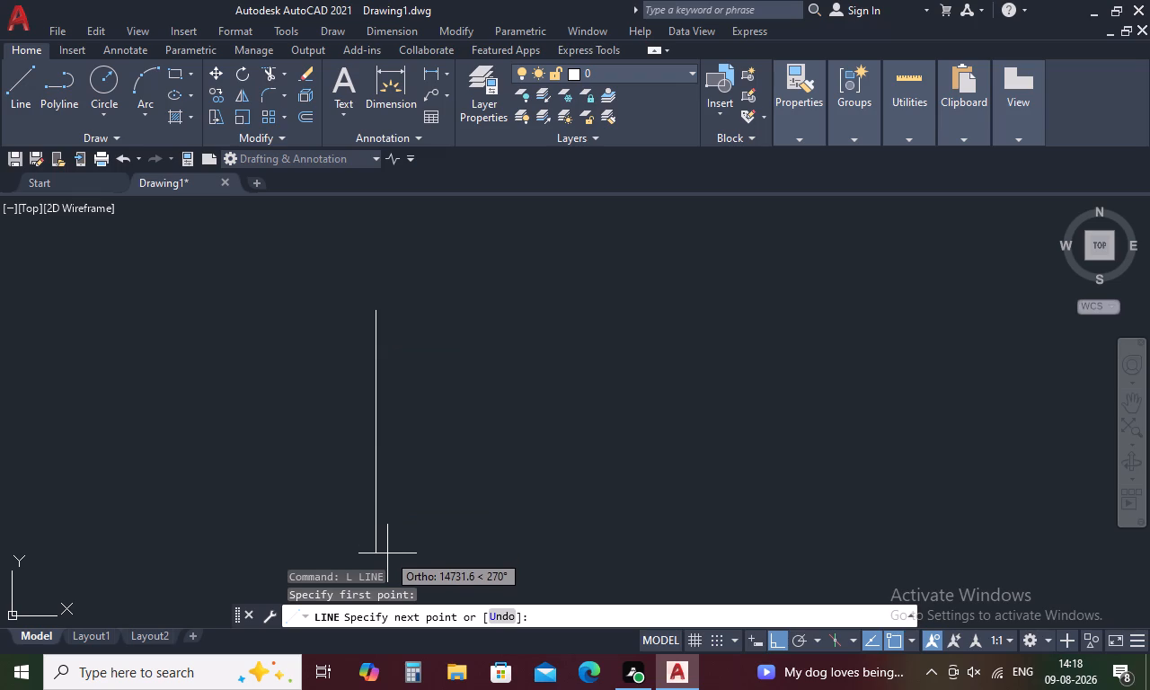
key("5")
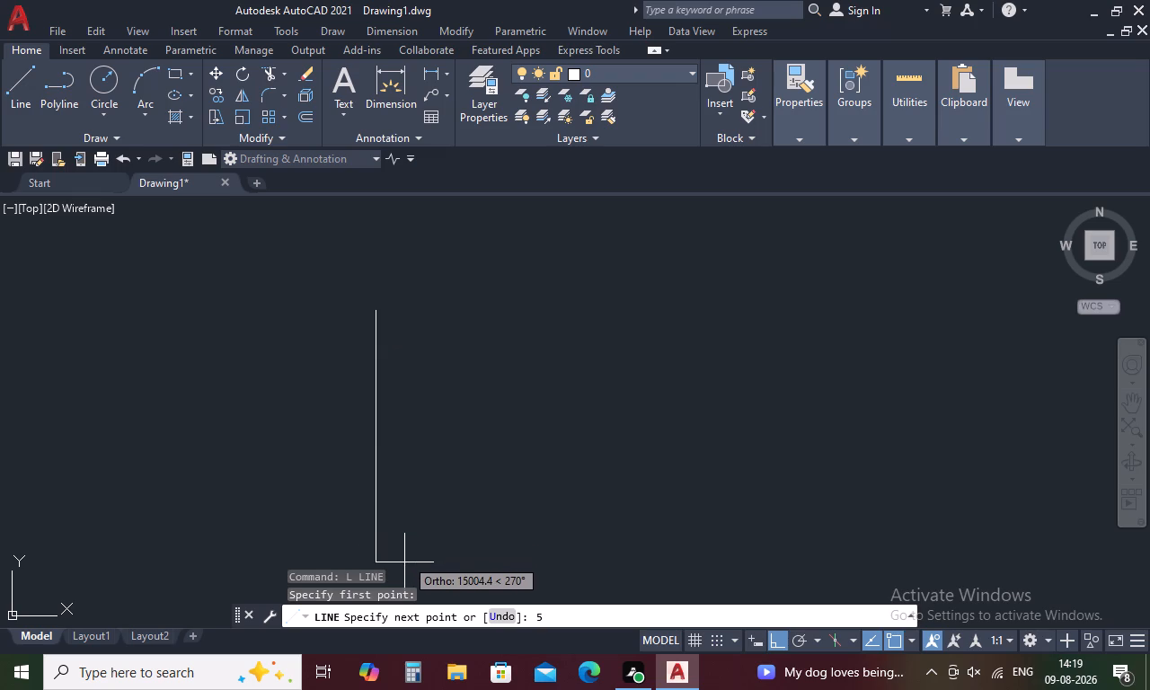
type("415")
key("space")
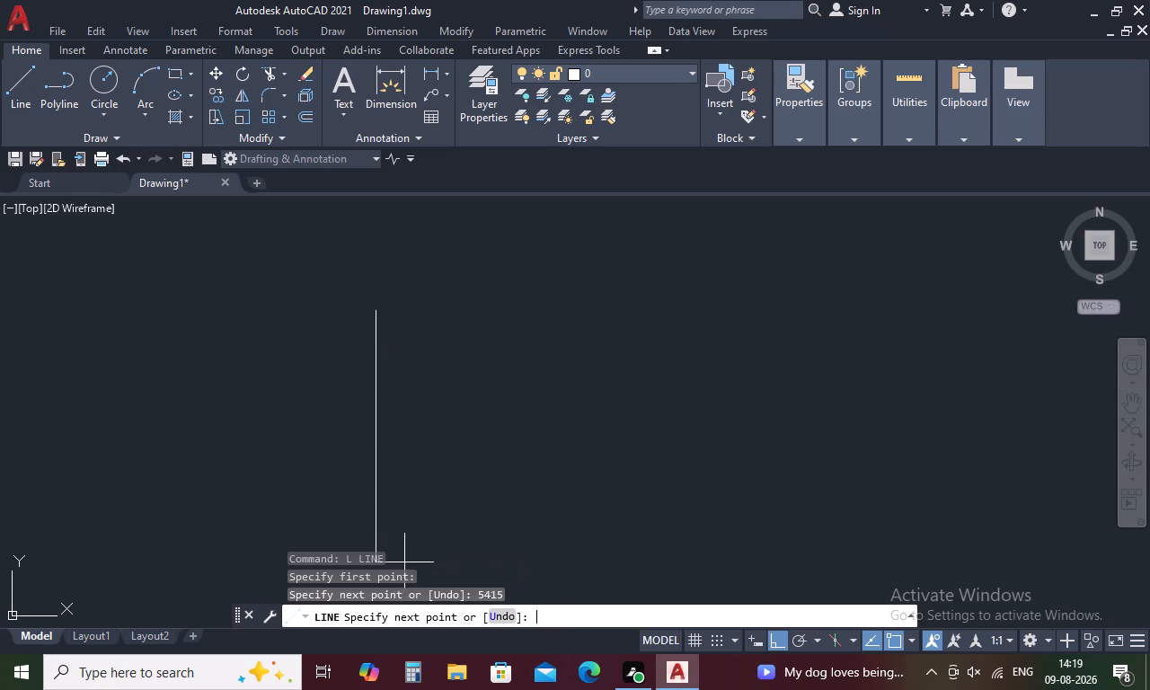
key("Escape")
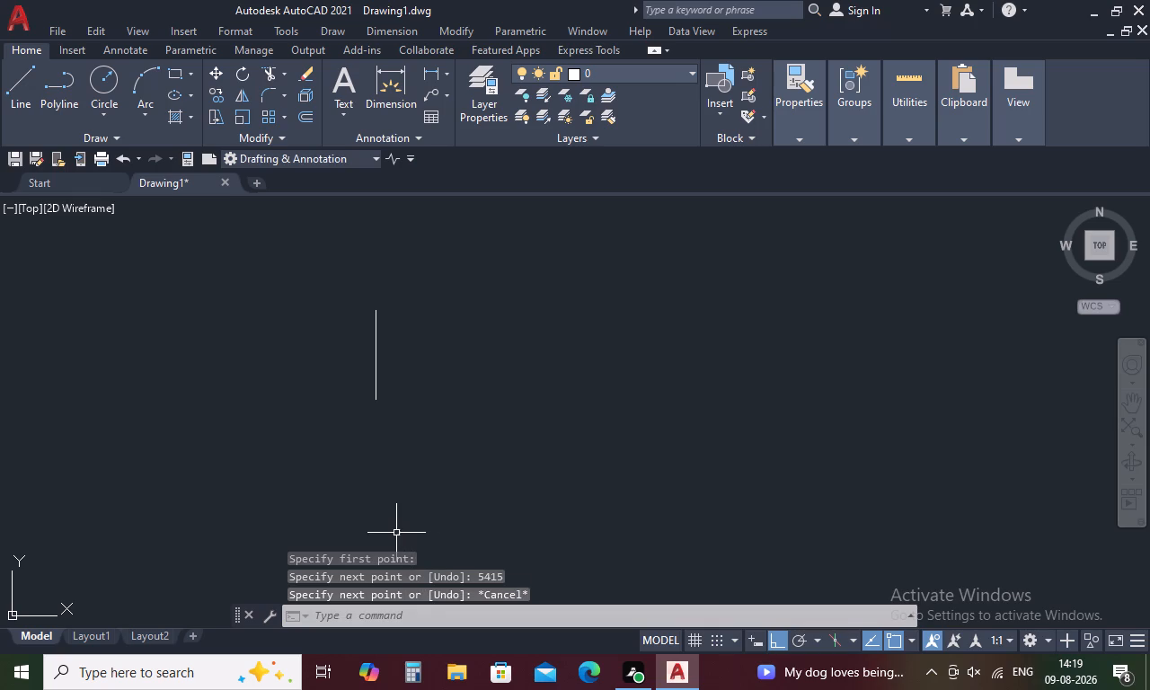
Offset the vertical wall line 5580 mm to its right to form the opposite side of the room.
key("o")
key("space")
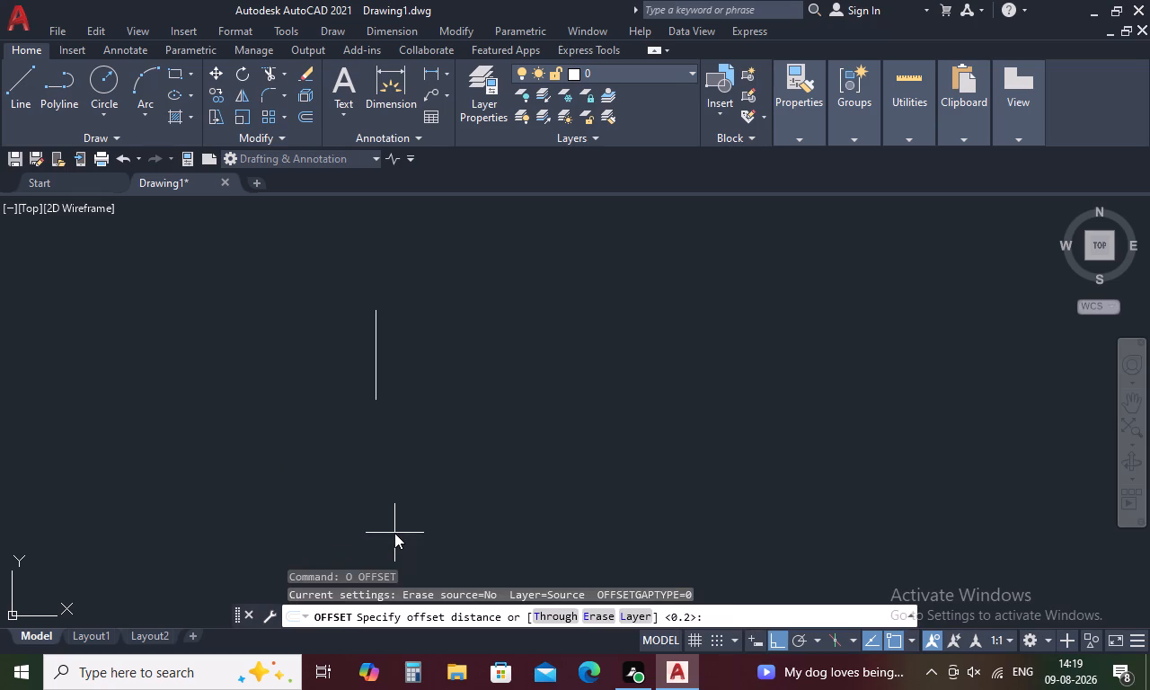
type("558")
key("0")
key("space")
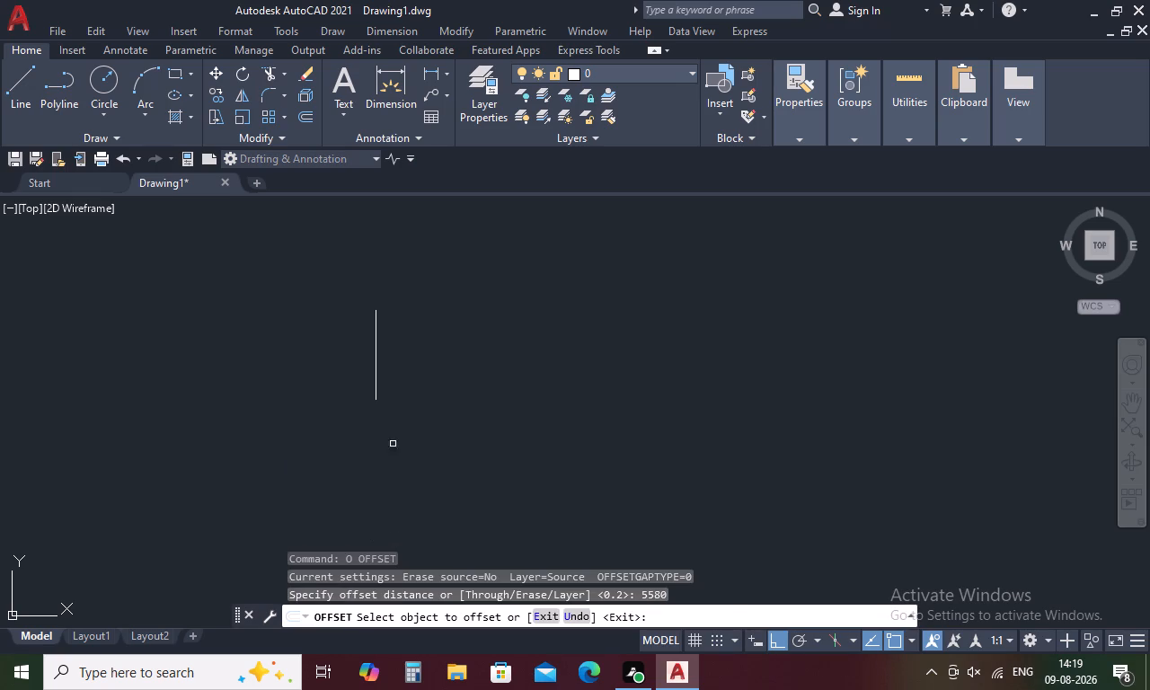
left_click(375, 367)
left_click(503, 381)
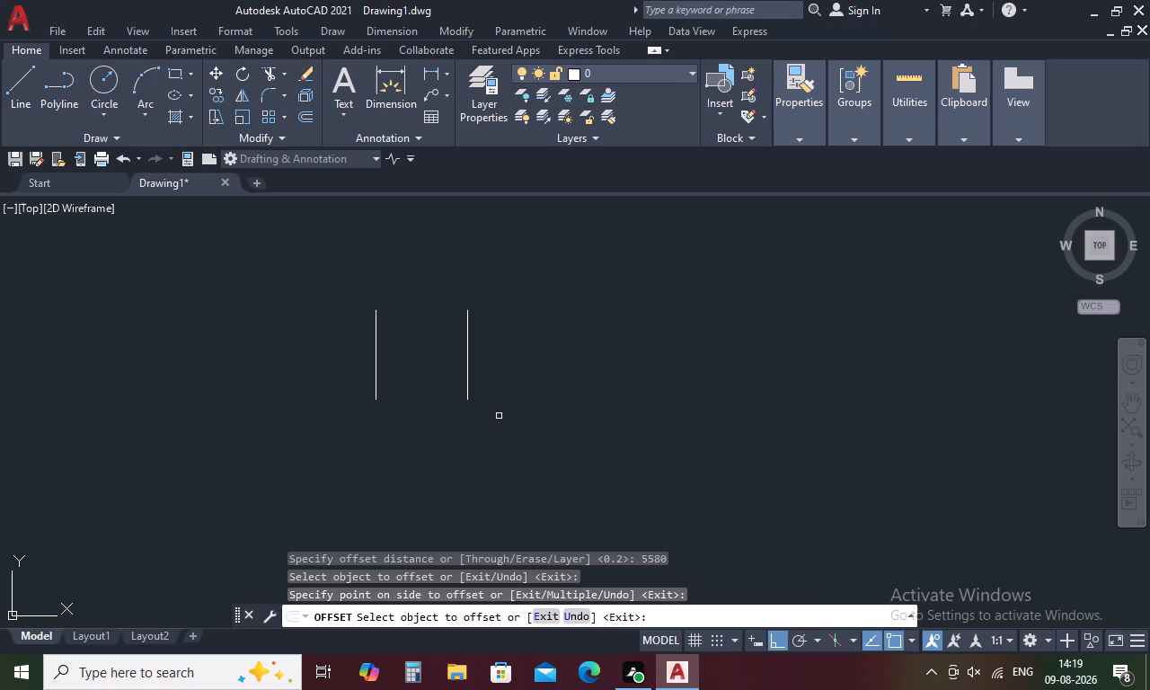
key("space")
Offset both vertical wall lines 230 mm outward, away from the room, to give the side walls their thickness.
key("space")
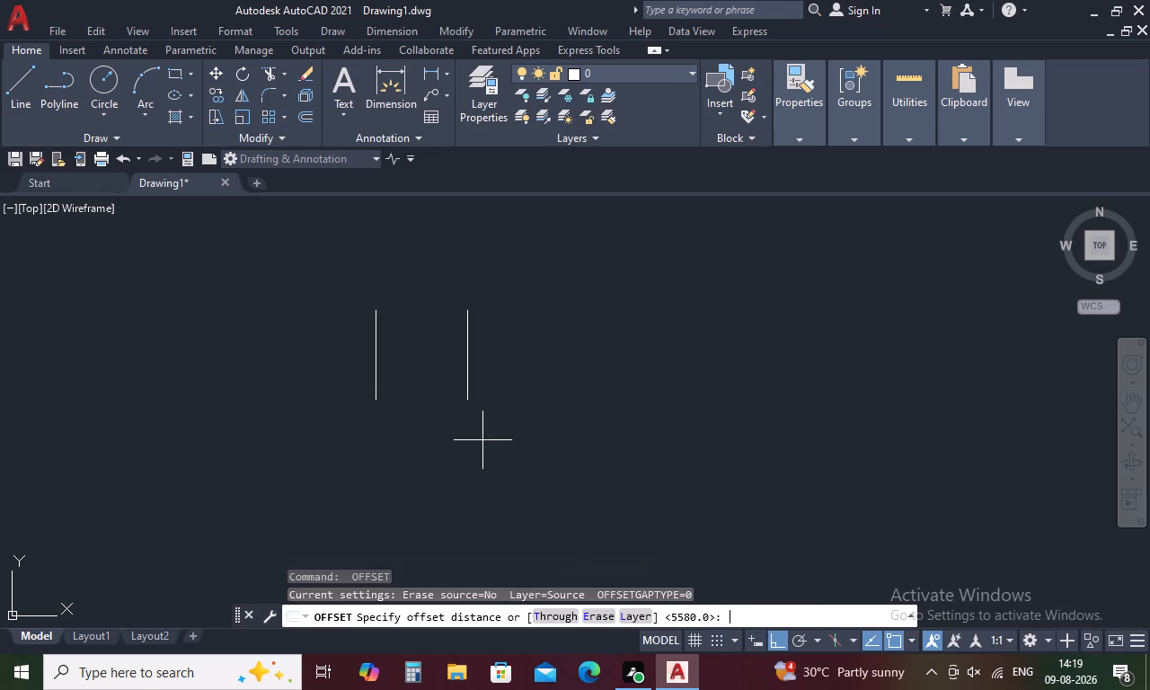
key("period")
key("BackSpace")
type("23")
type("0")
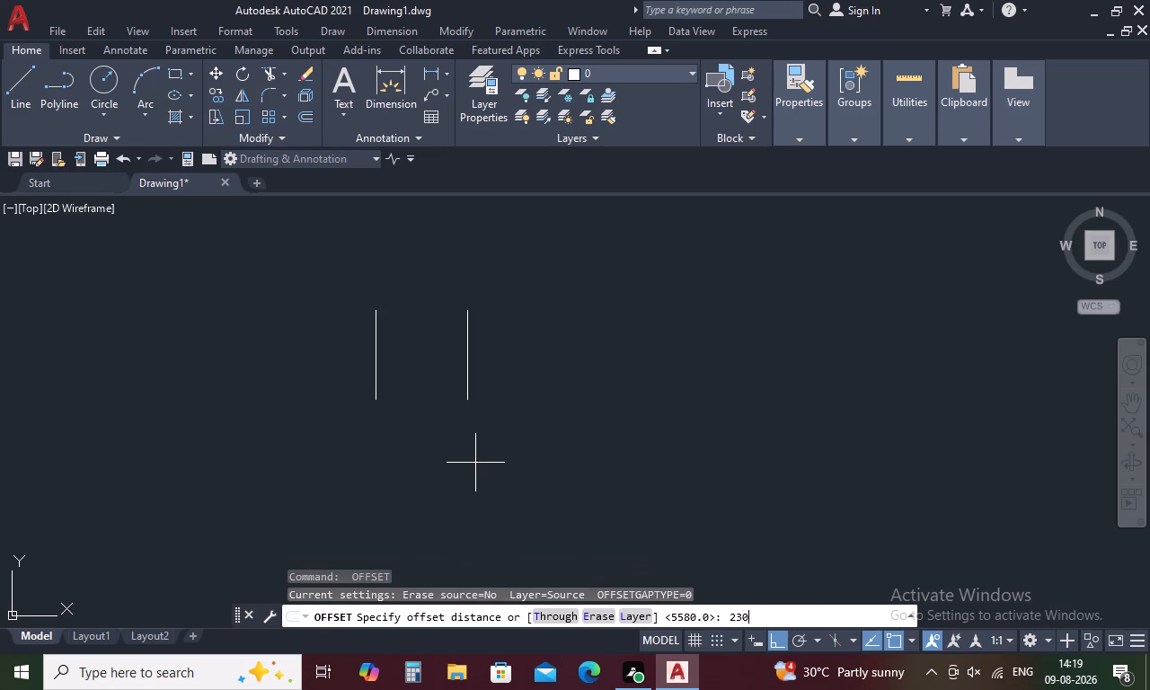
key("space")
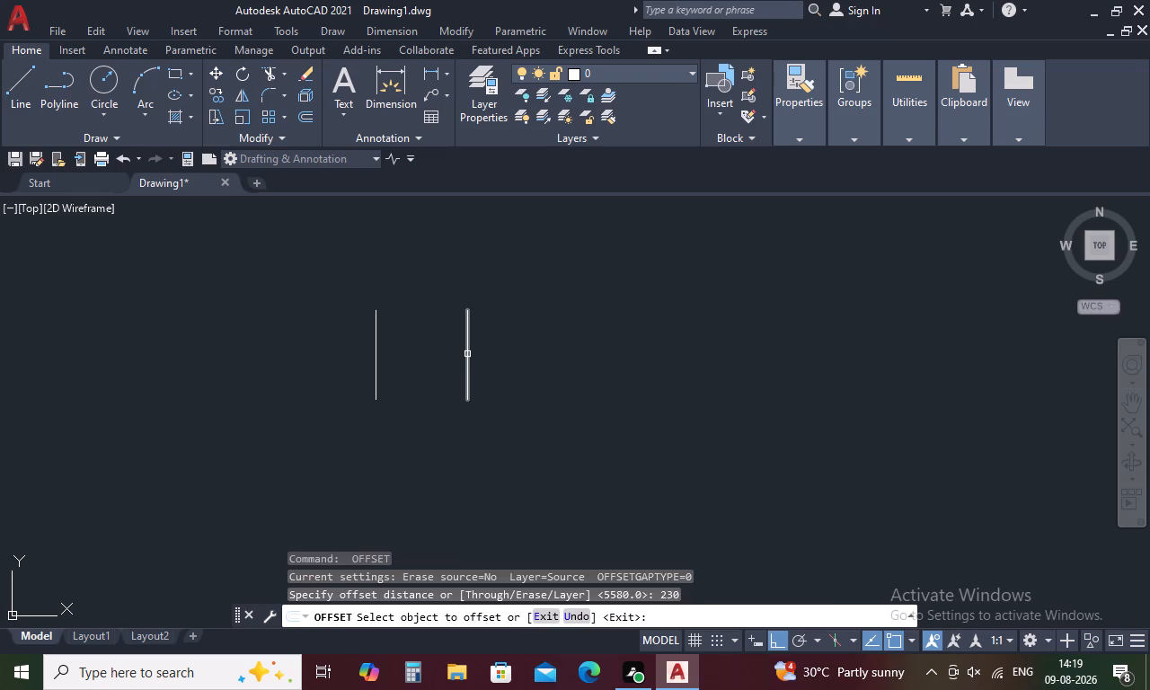
left_click(467, 353)
left_click(516, 336)
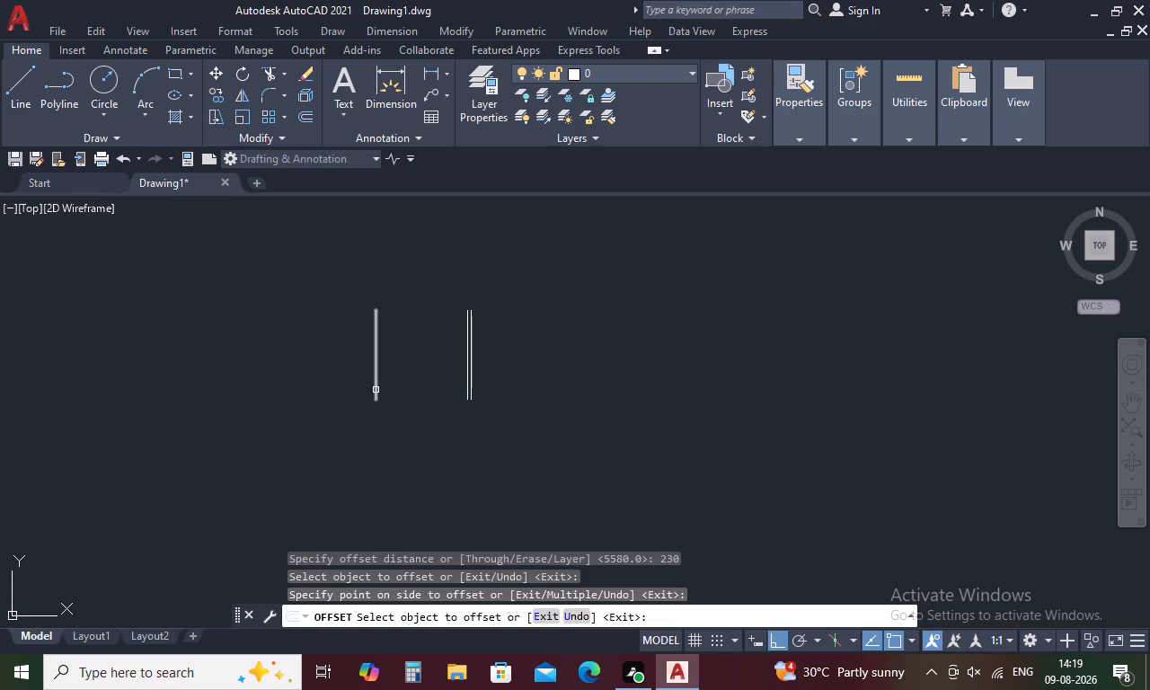
left_click(376, 390)
left_click(249, 429)
key("Escape")
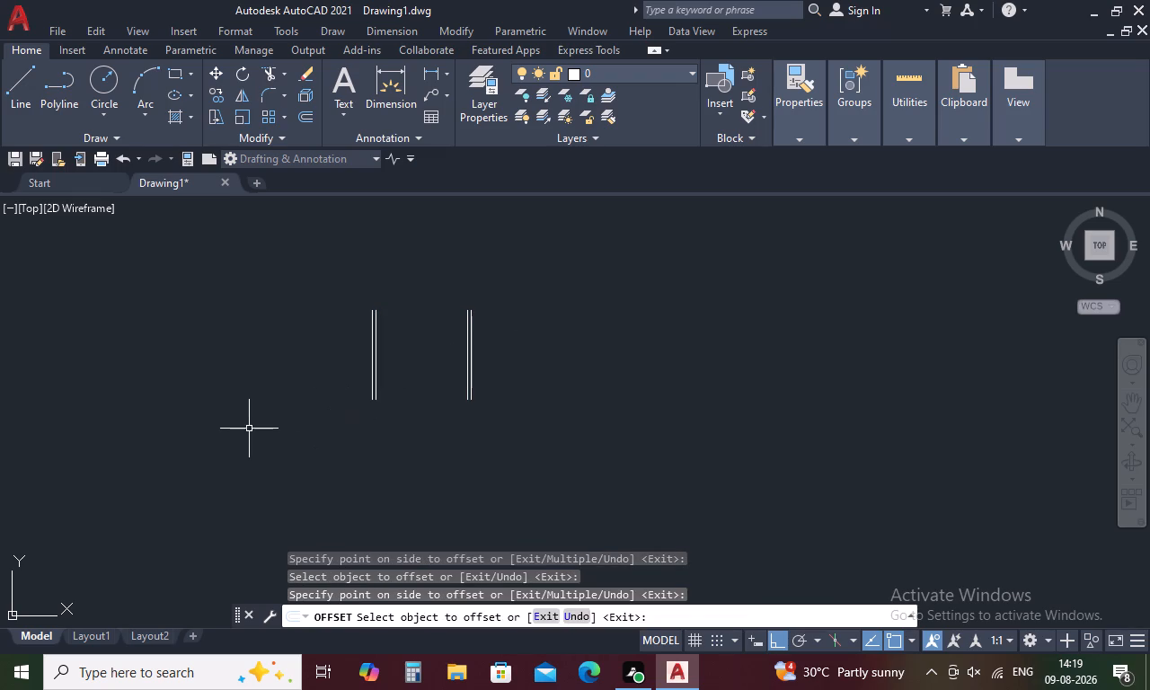
Start another Offset at the same 230 mm distance.
key("space")
key("space")
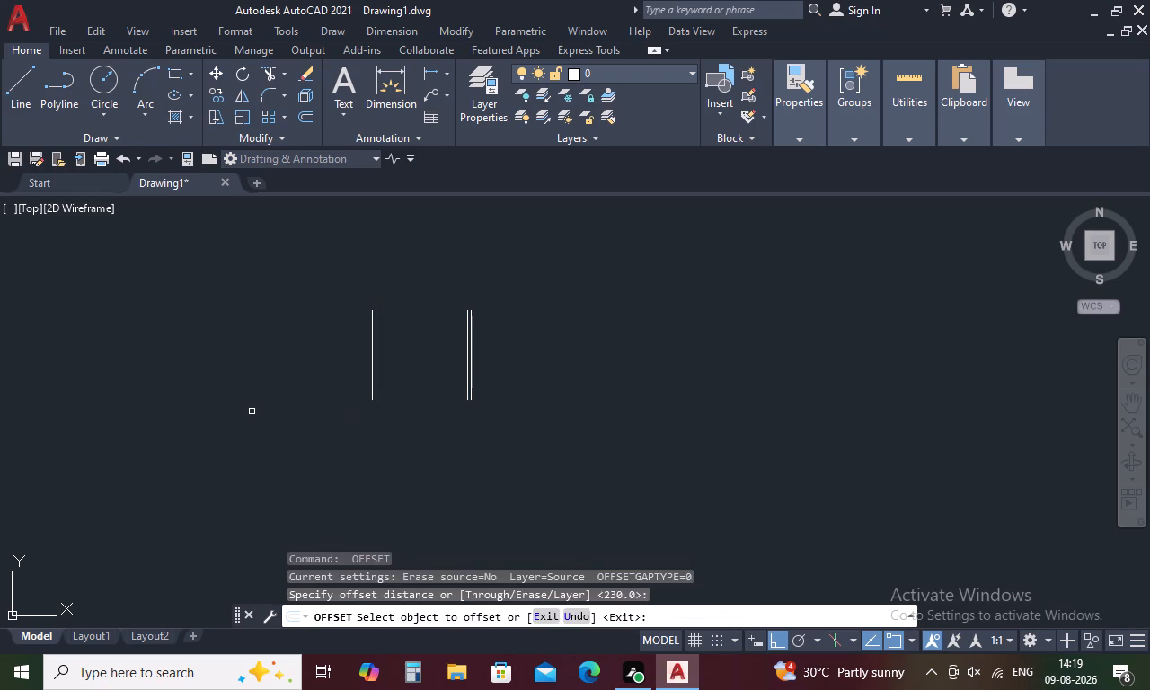
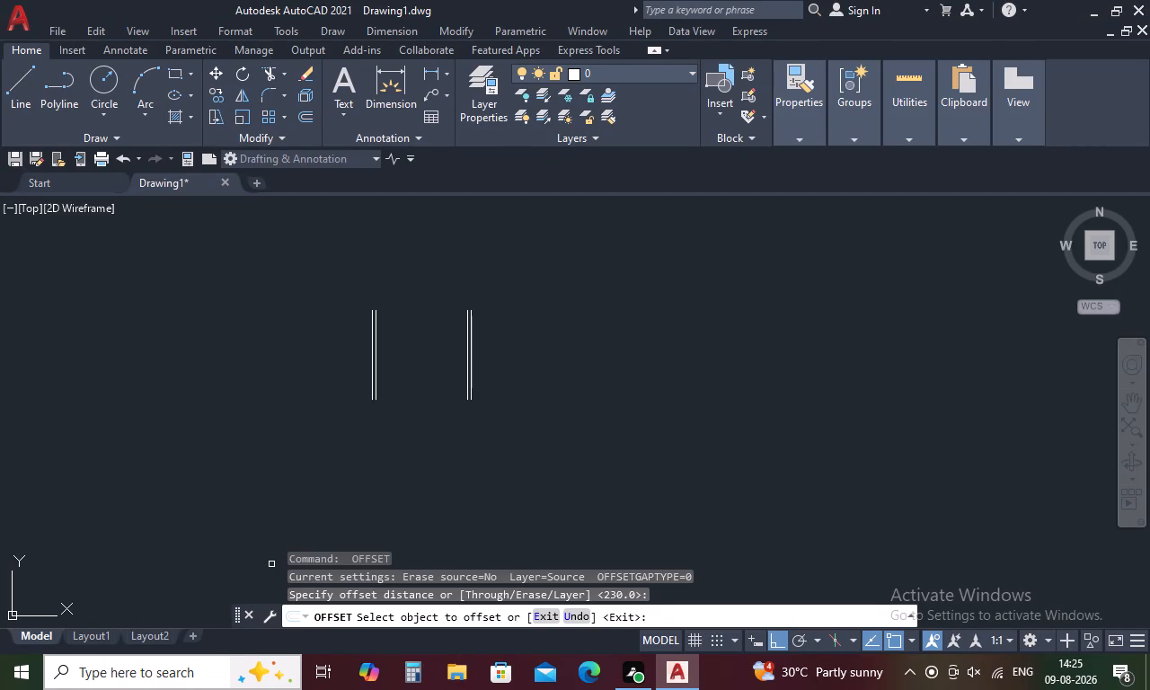
Abandon the pending Offset and erase all four existing vertical wall lines.
left_click_drag(300, 296, 577, 268)
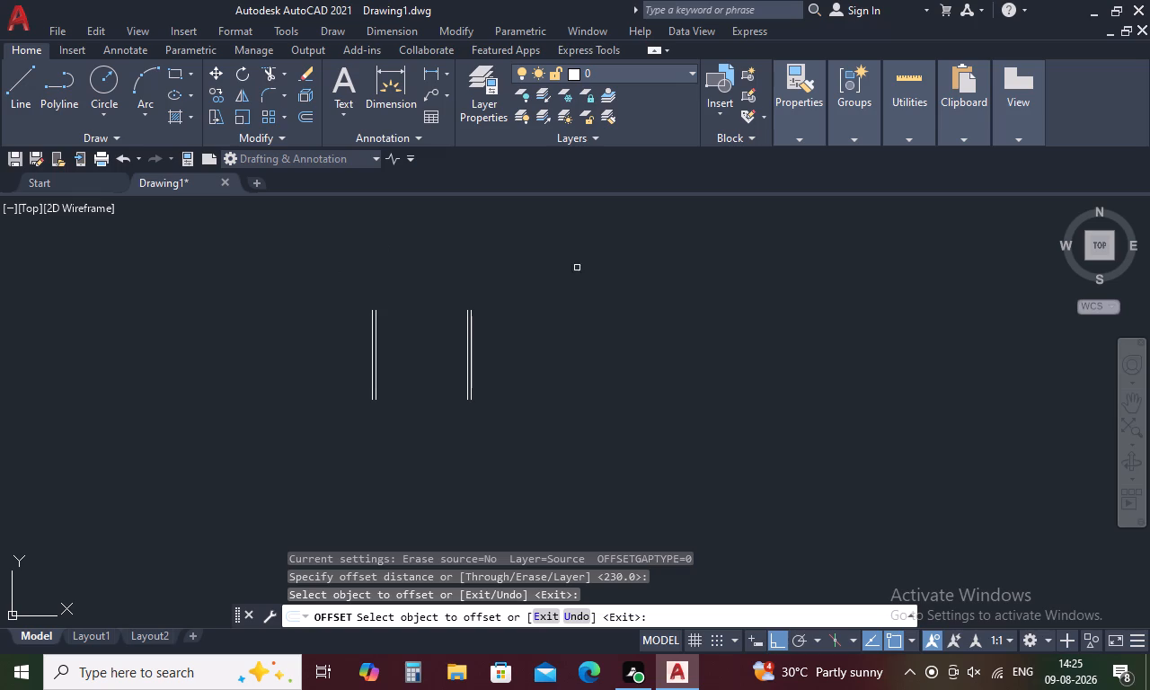
left_click_drag(577, 268, 255, 442)
left_click_drag(247, 342, 599, 371)
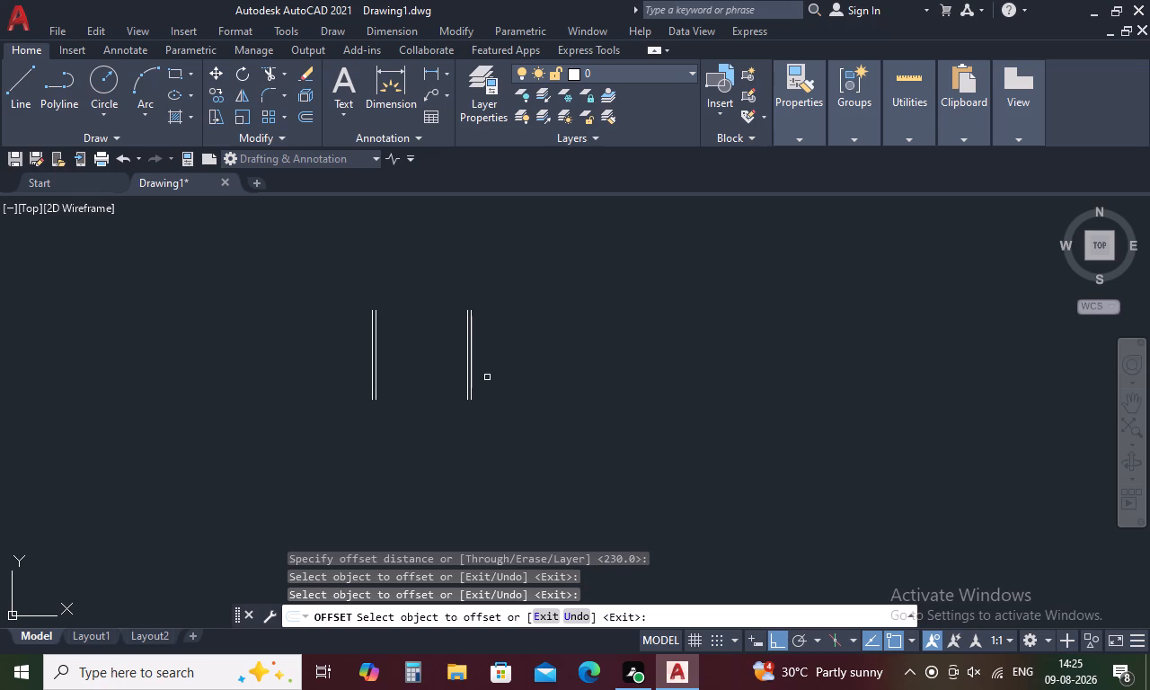
key("Escape")
left_click_drag(539, 325, 221, 288)
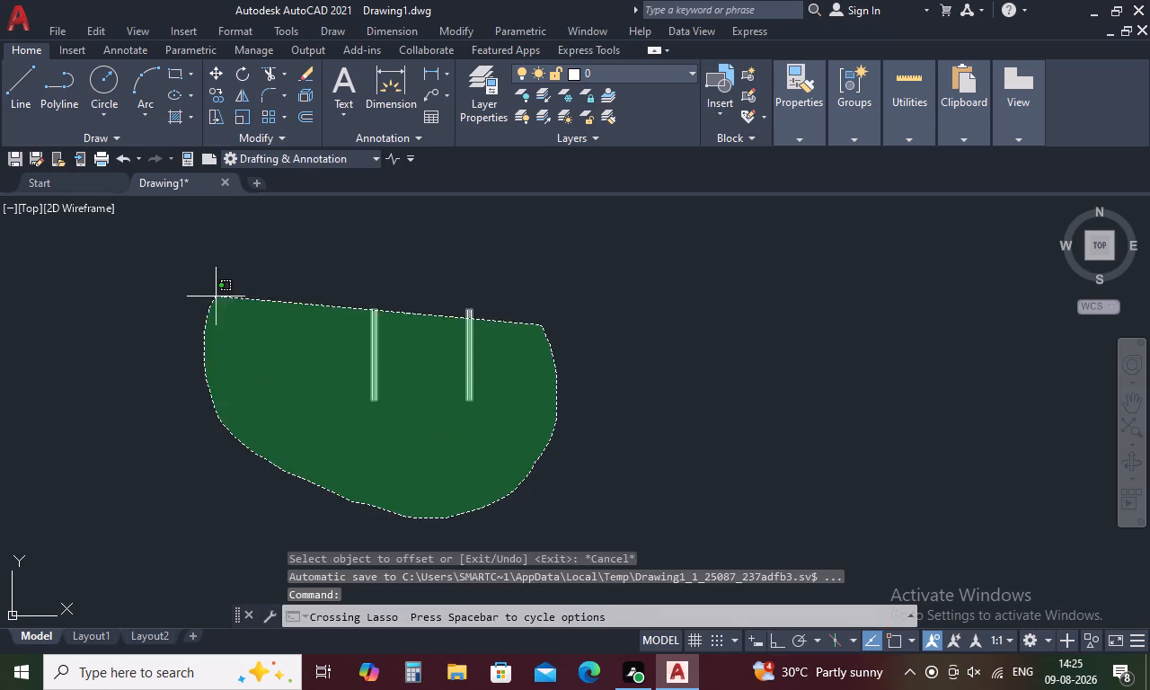
left_click_drag(221, 288, 287, 261)
key("Delete")
Draw a single vertical wall line 4245 mm long downward from a free point.
key("l")
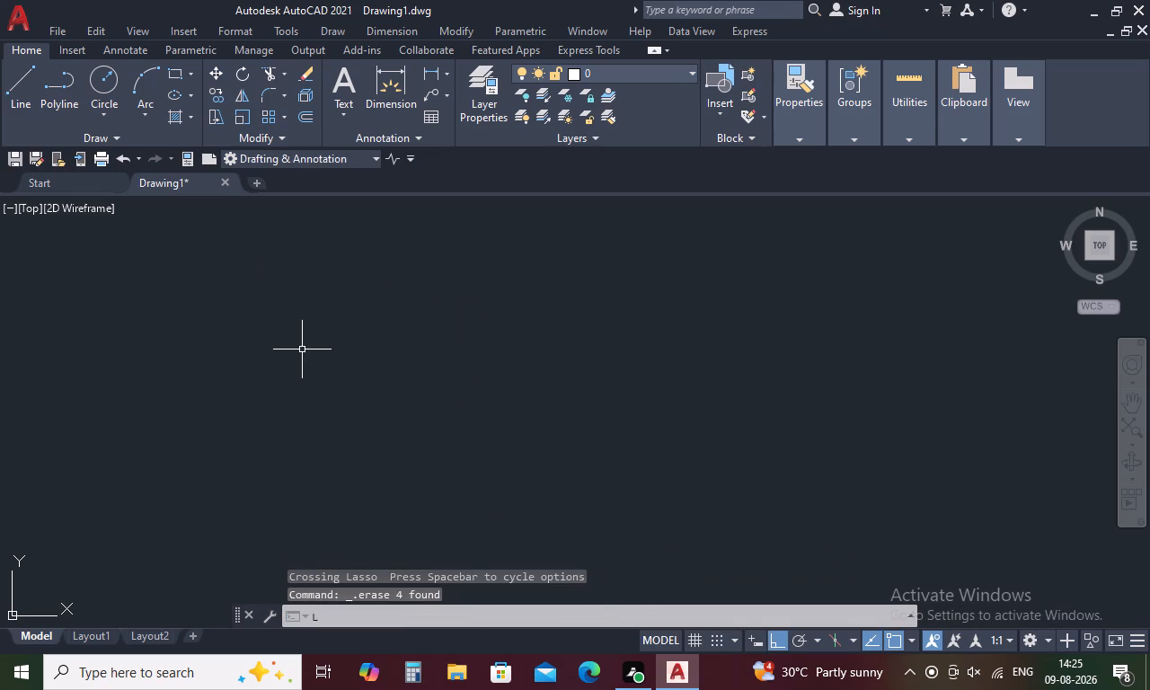
key("space")
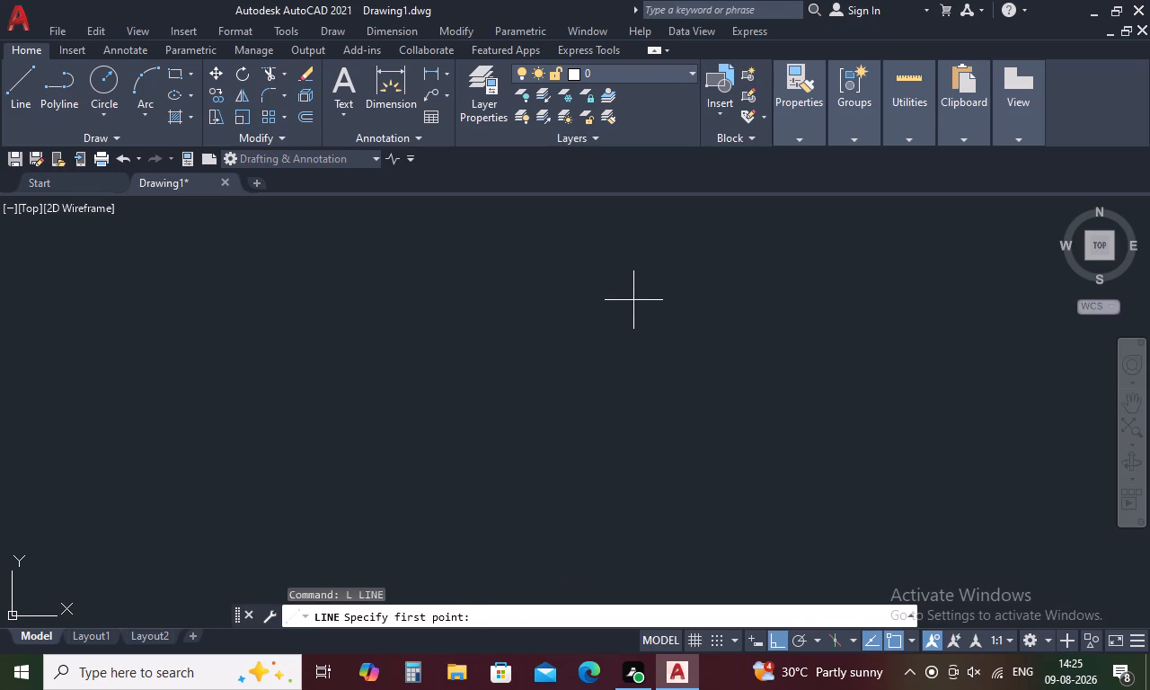
left_click_drag(637, 299, 645, 313)
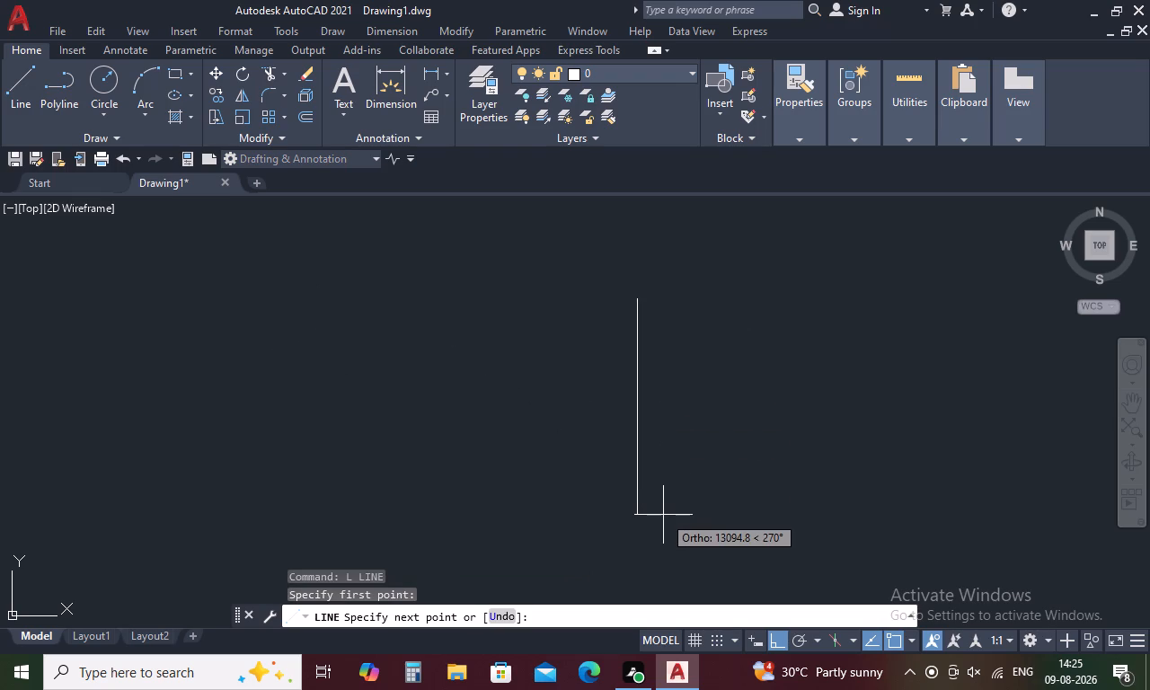
key("4")
type("245")
key("space")
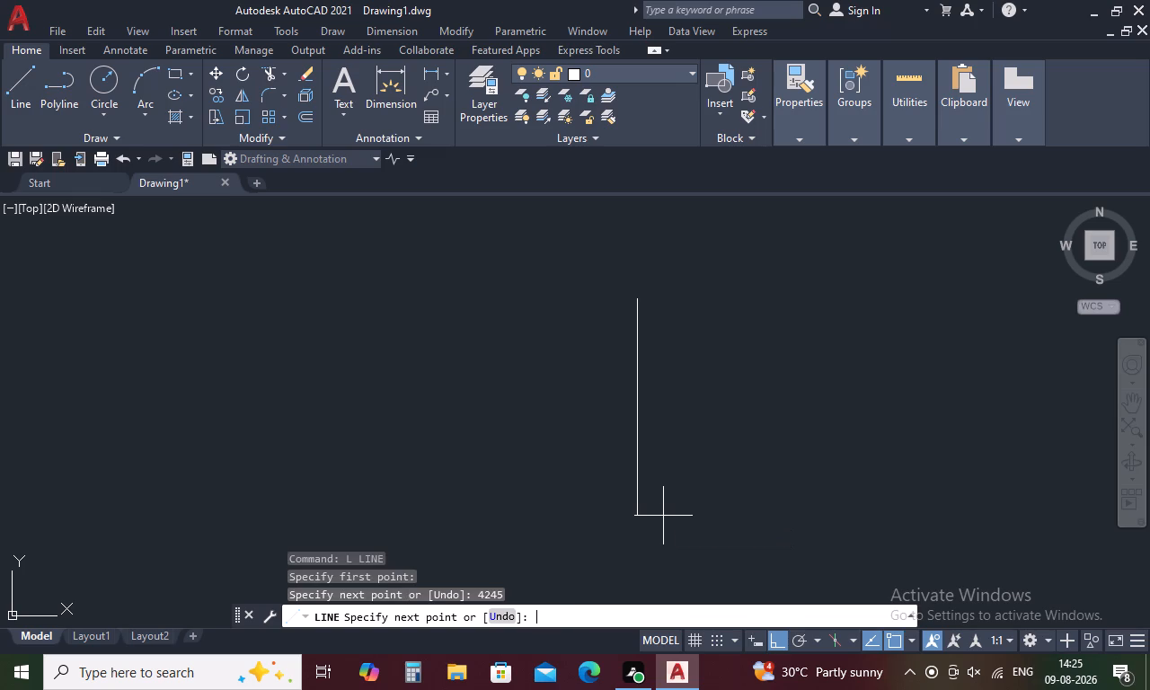
key("Escape")
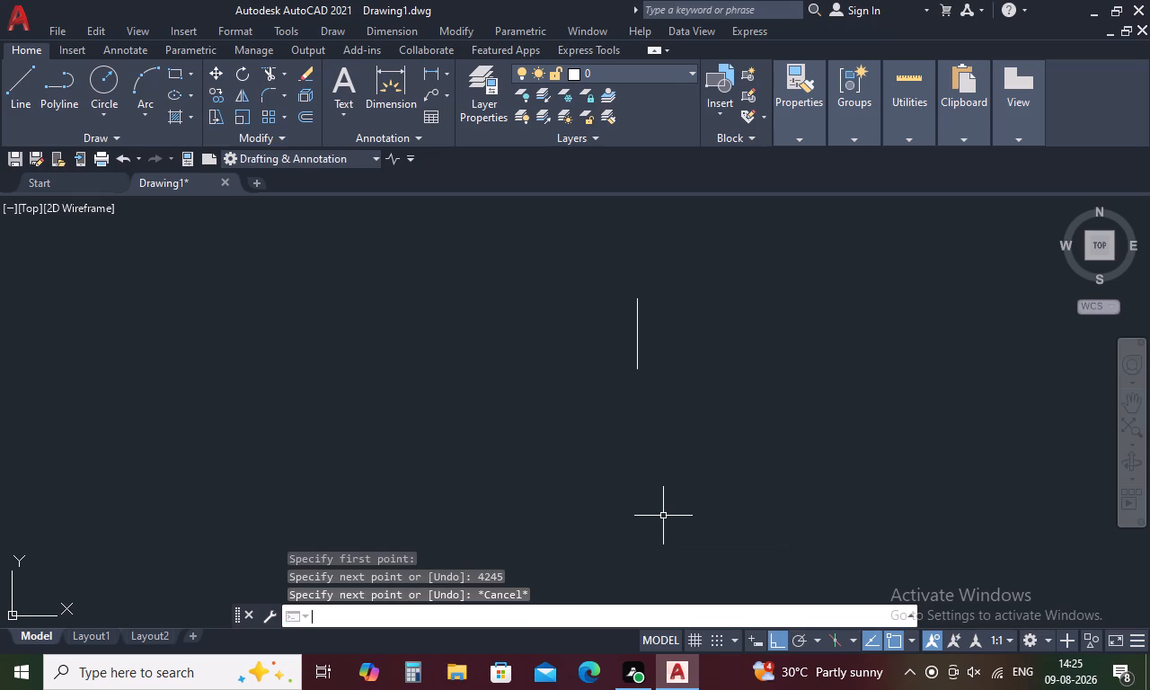
Offset the vertical wall line 4820 mm to its left to form the opposite side of the room.
type("O")
key("space")
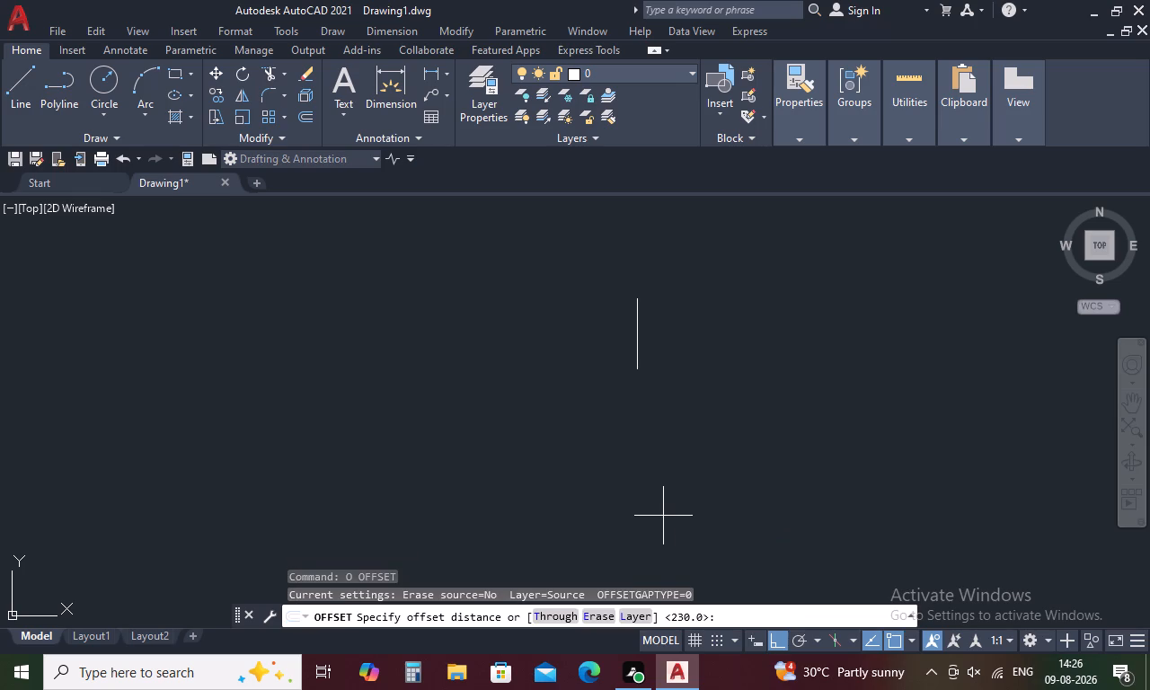
key("4")
type("820")
key("space")
left_click(637, 318)
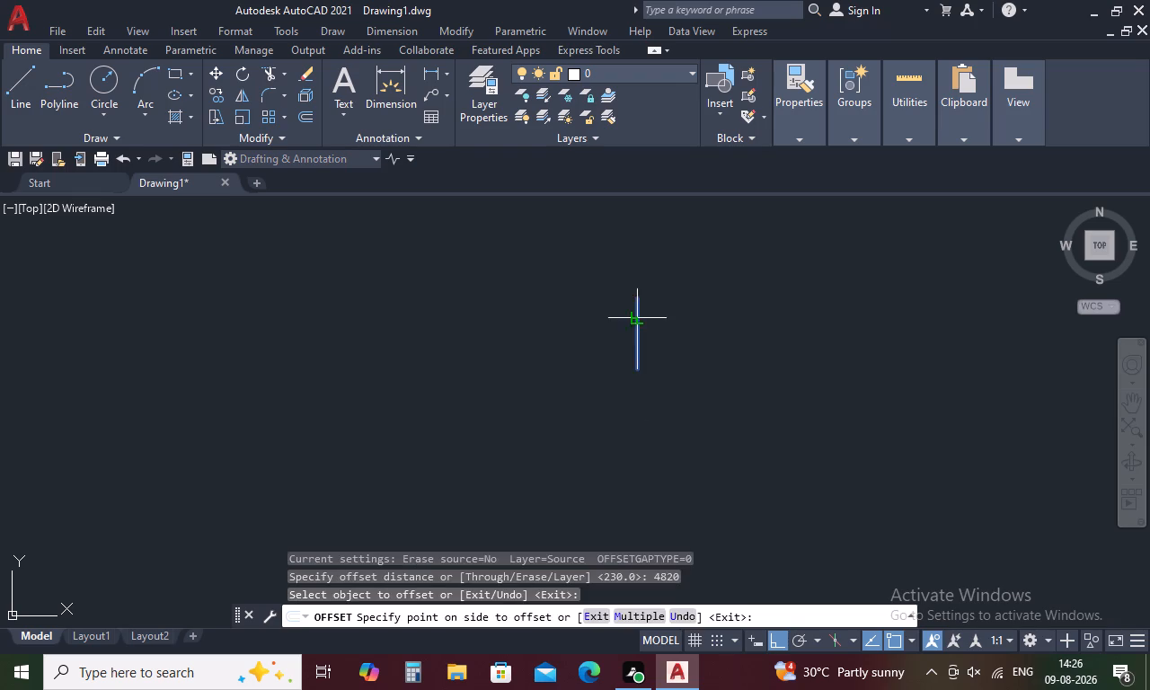
left_click(344, 421)
key("Escape")
Offset both vertical wall lines 230 mm outward, away from the room, to give the side walls their thickness.
type("O 230")
key("space")
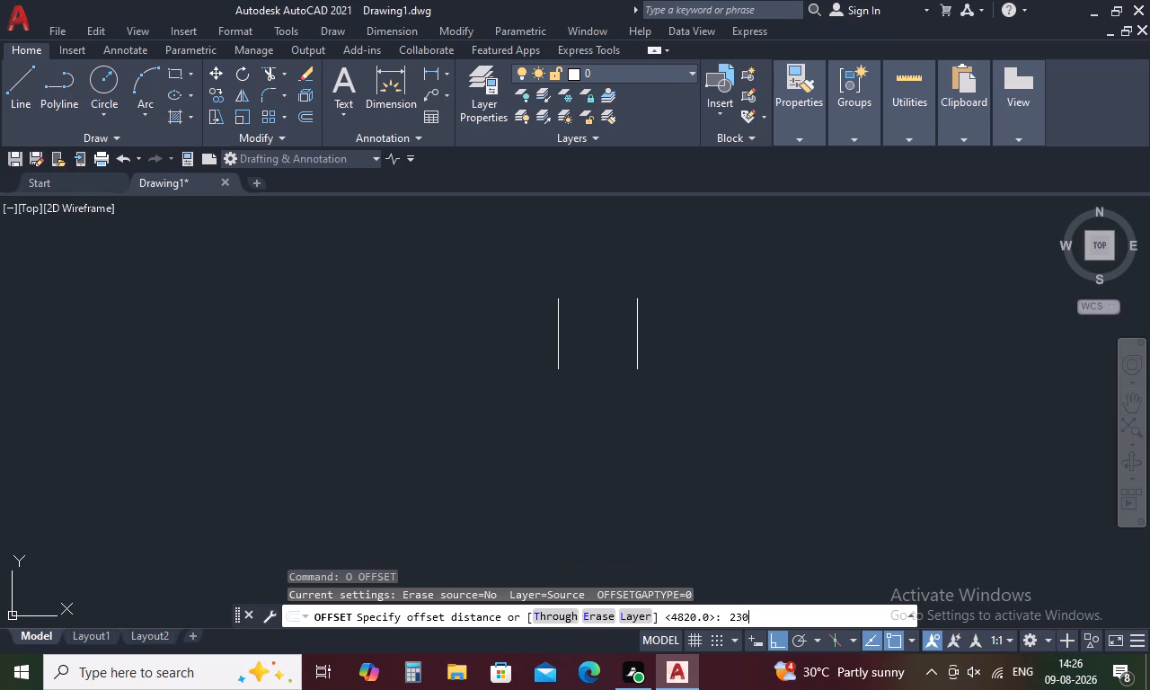
left_click(559, 313)
left_click(393, 386)
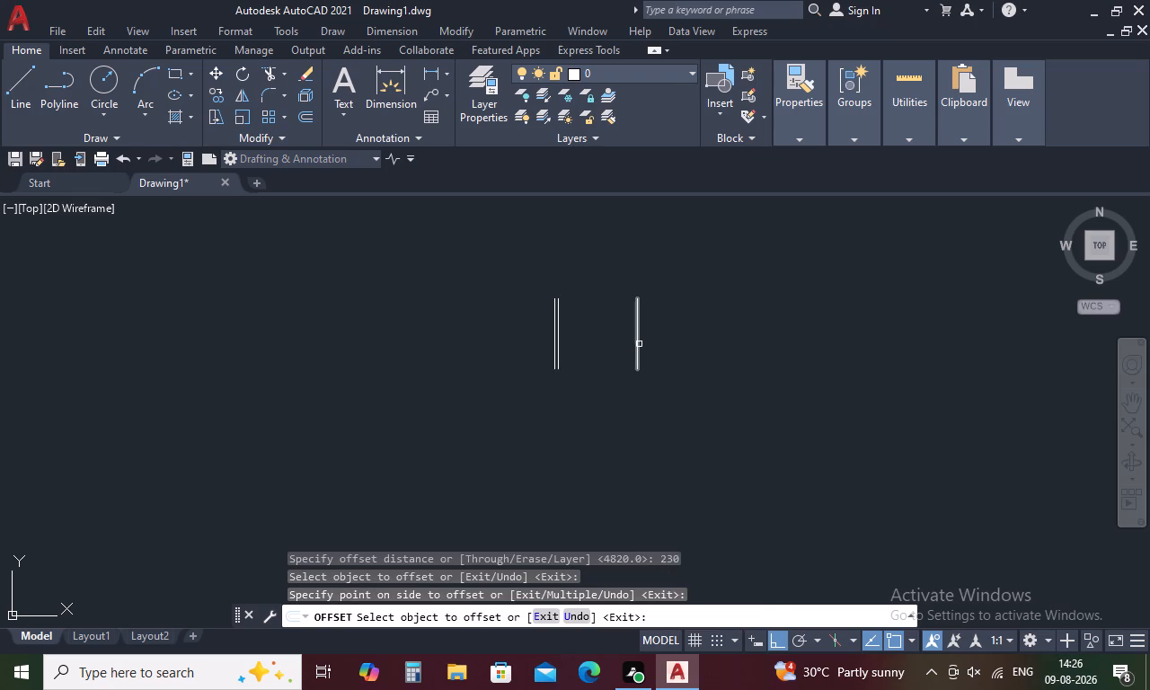
left_click(639, 344)
left_click(818, 341)
key("Escape")
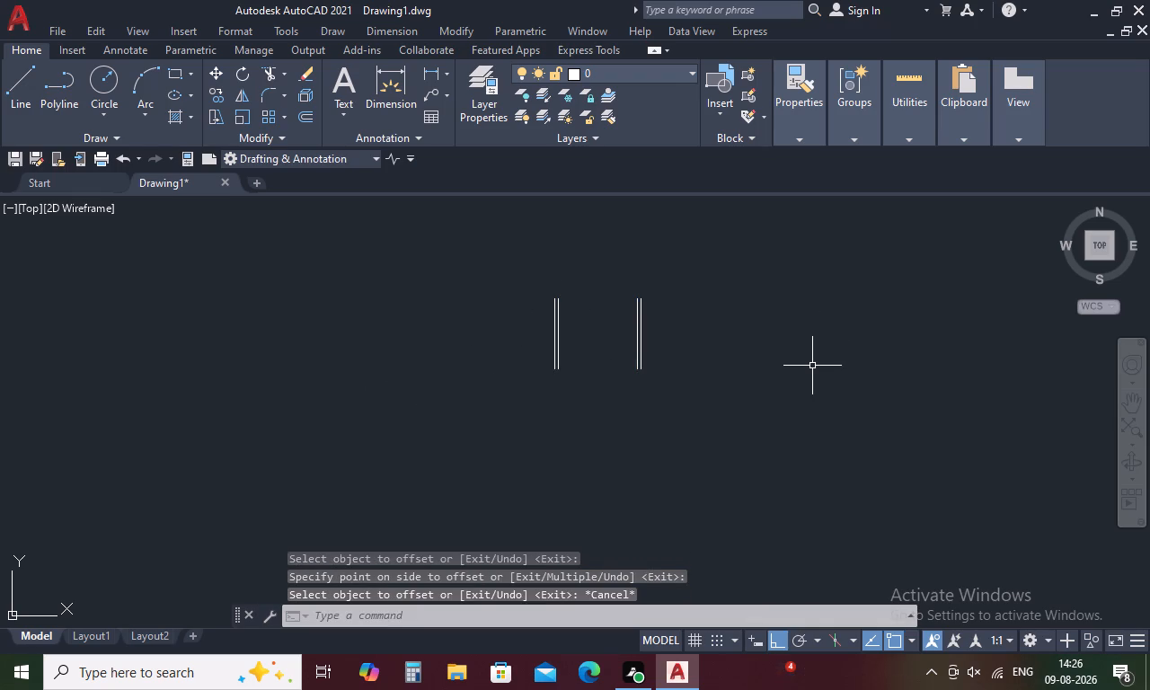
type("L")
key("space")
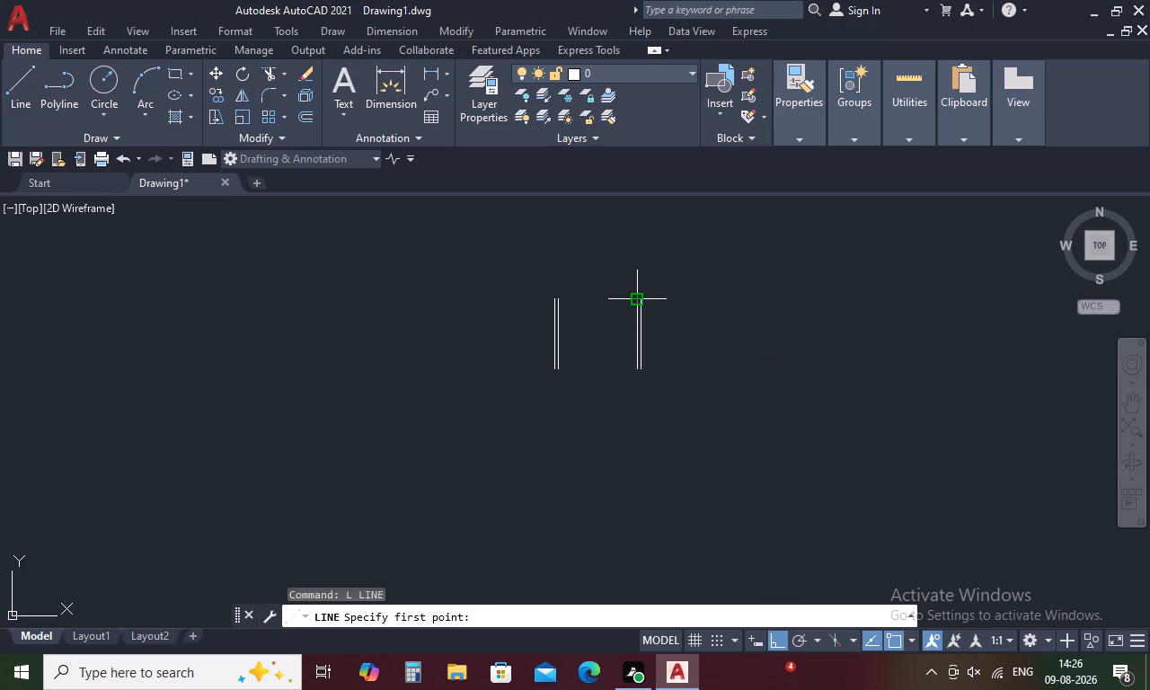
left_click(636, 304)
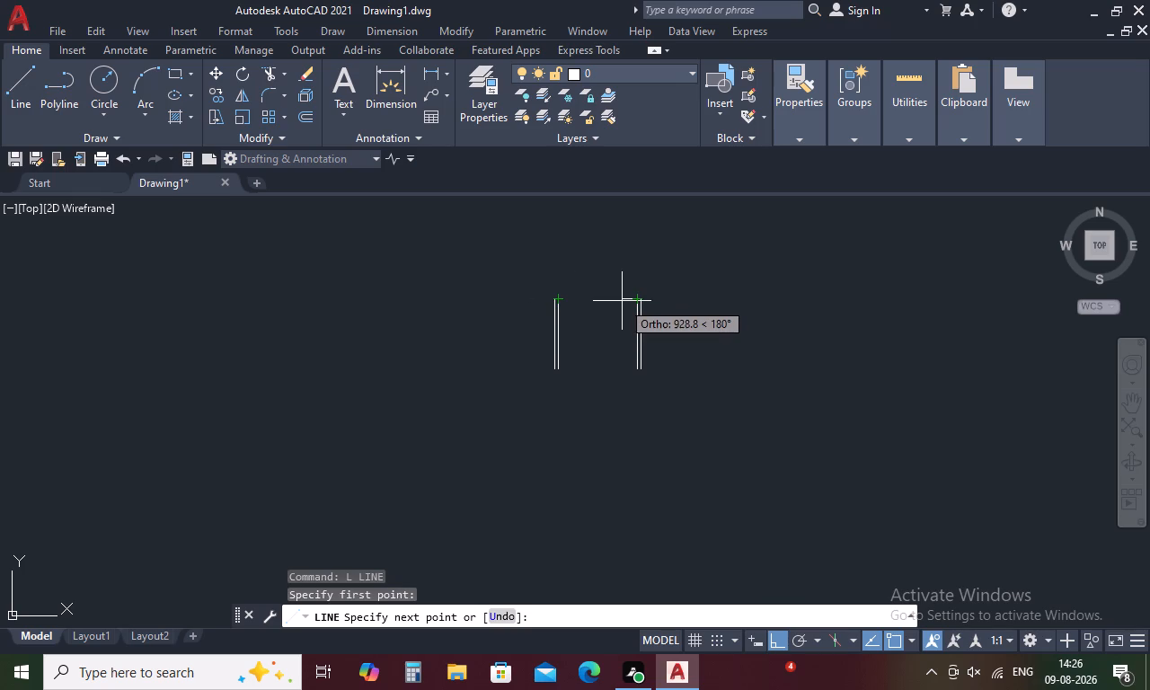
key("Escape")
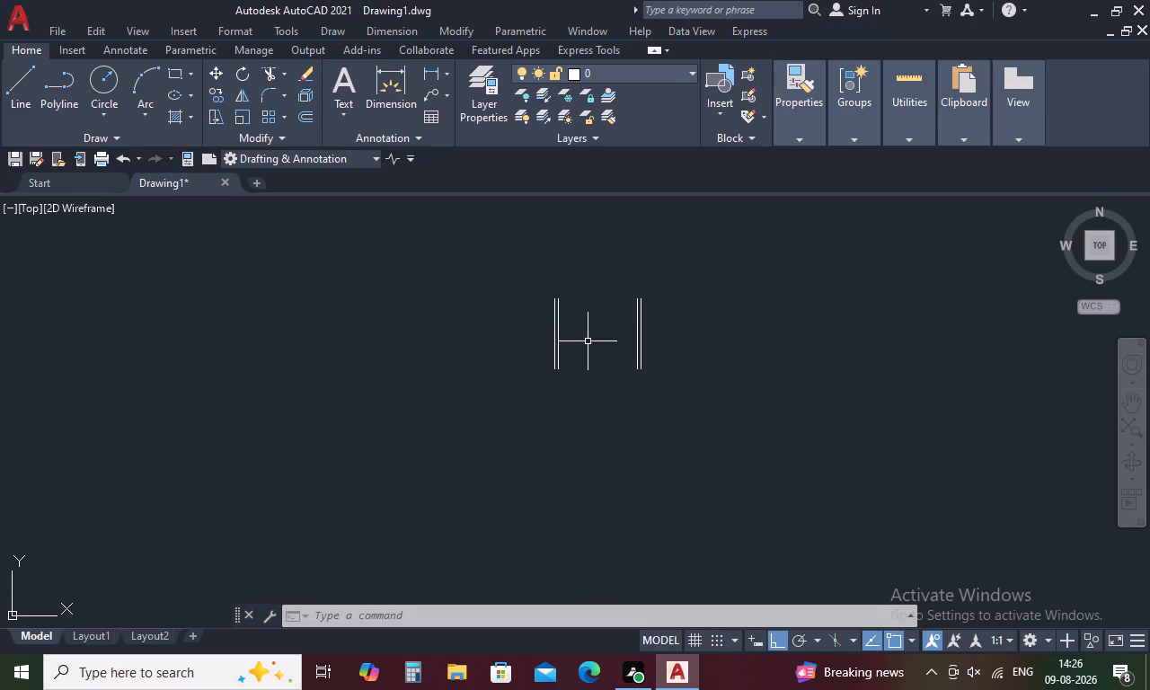
Draw a horizontal line joining the upper endpoints of the two inner wall lines to close the room's top side.
type("L")
key("space")
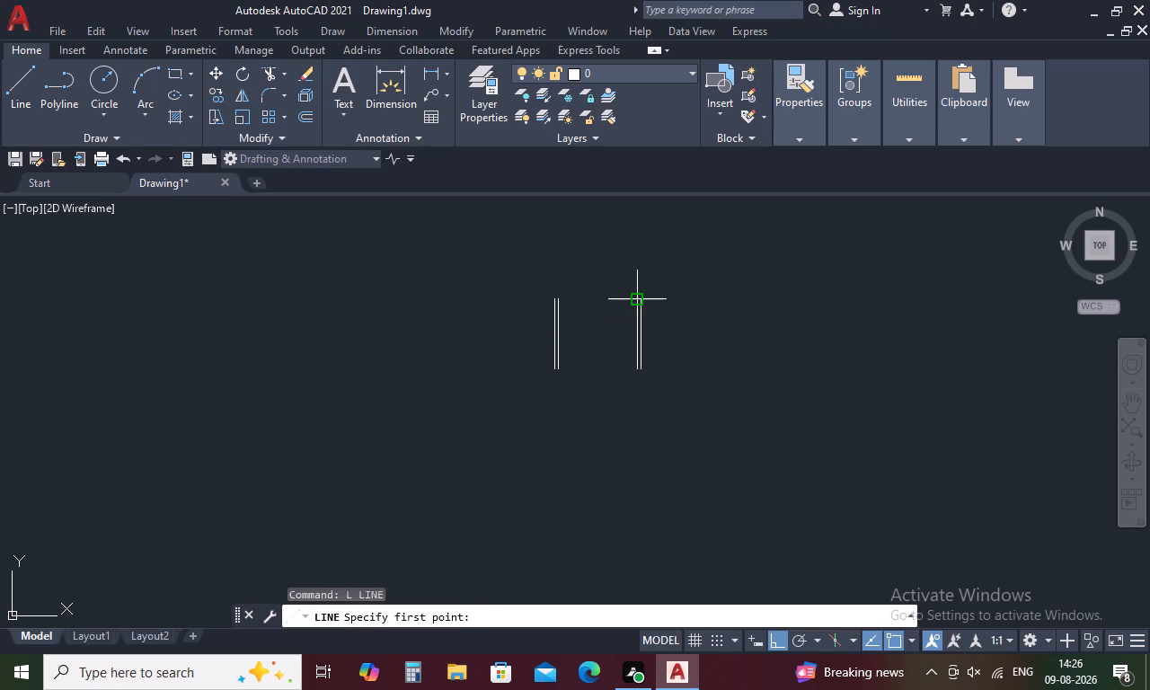
left_click(637, 304)
left_click(558, 298)
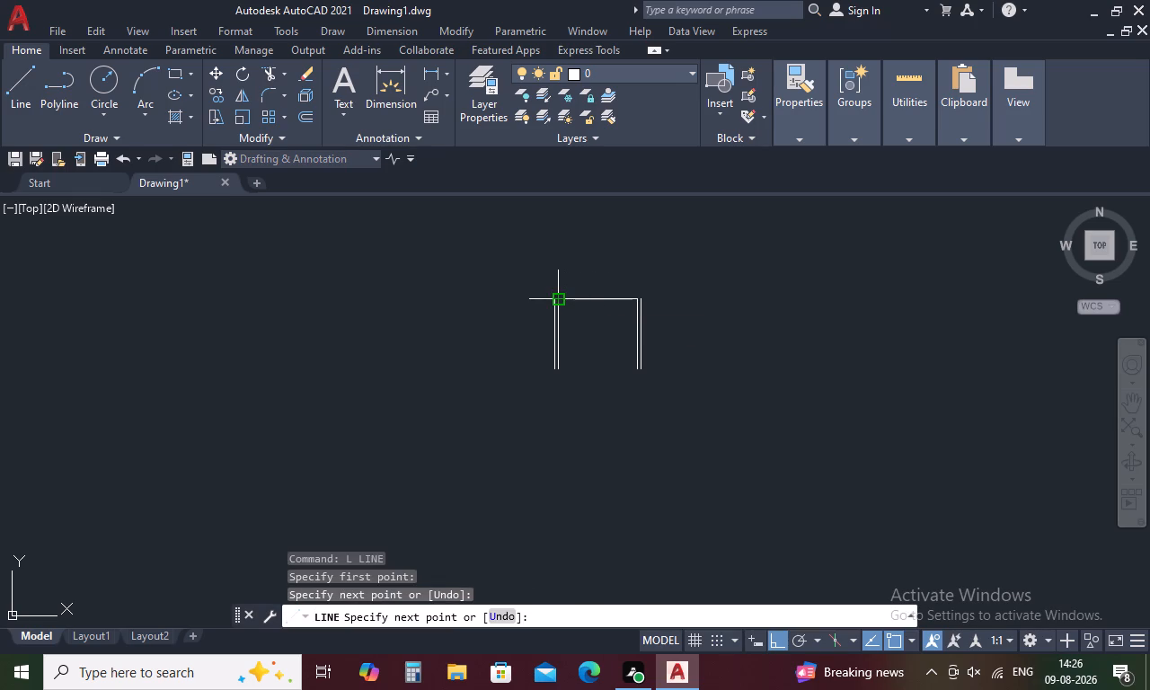
key("Escape")
Start another Offset for the room's wall lines.
key("o")
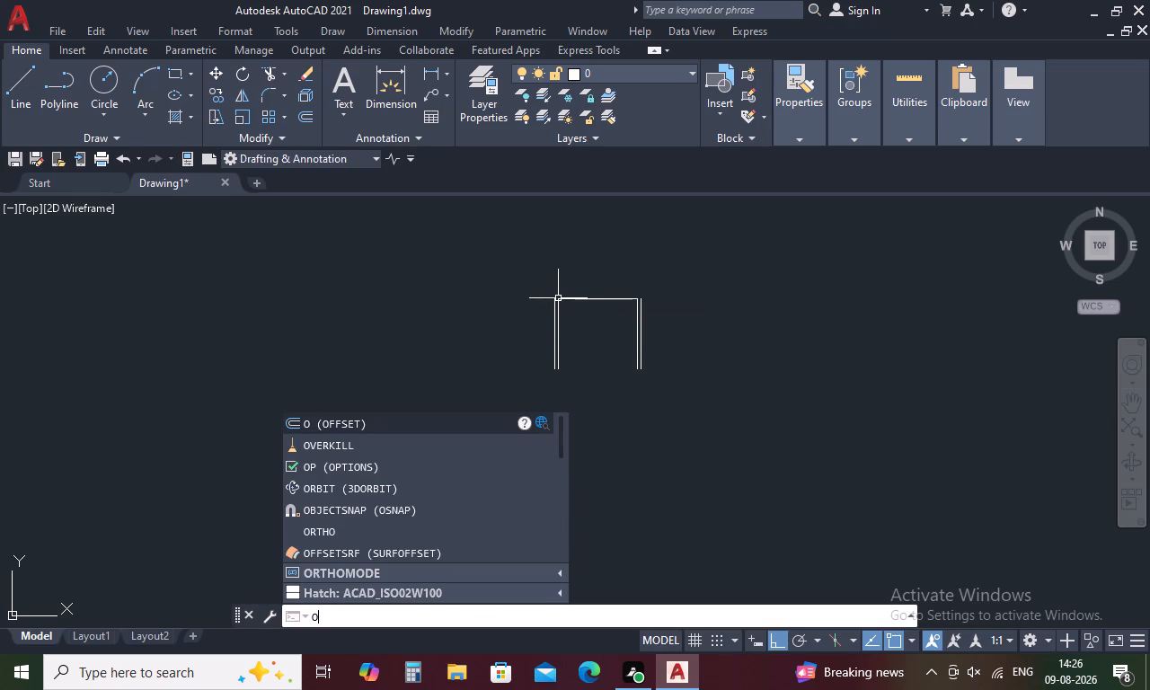
key("space")
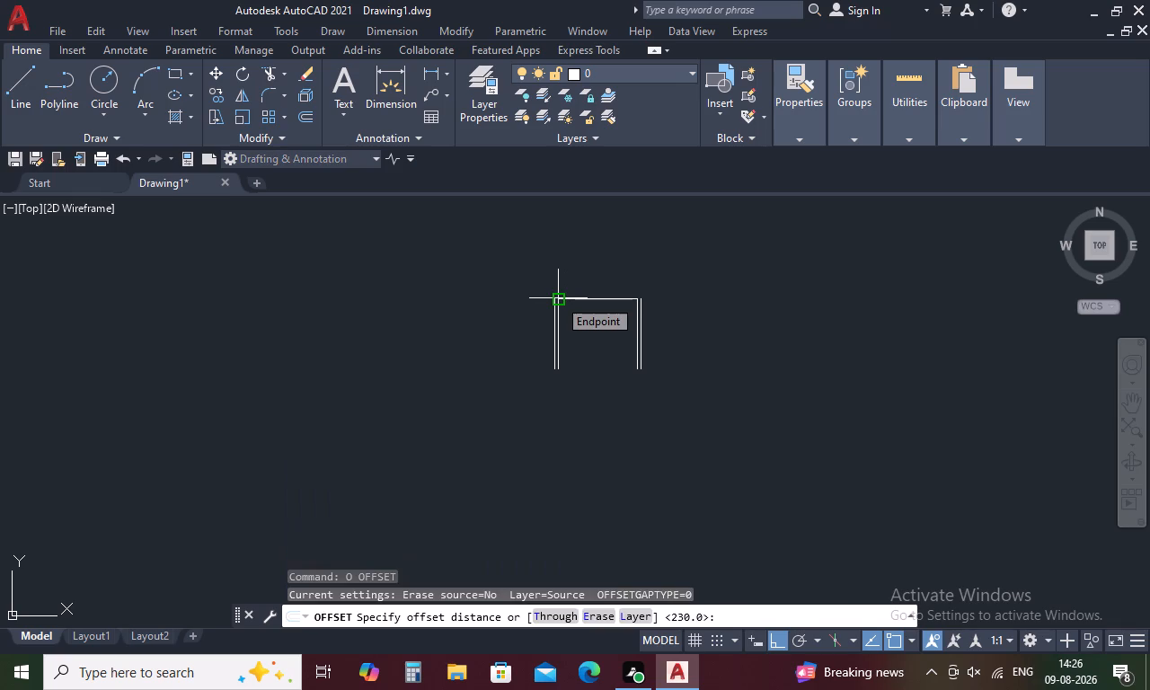
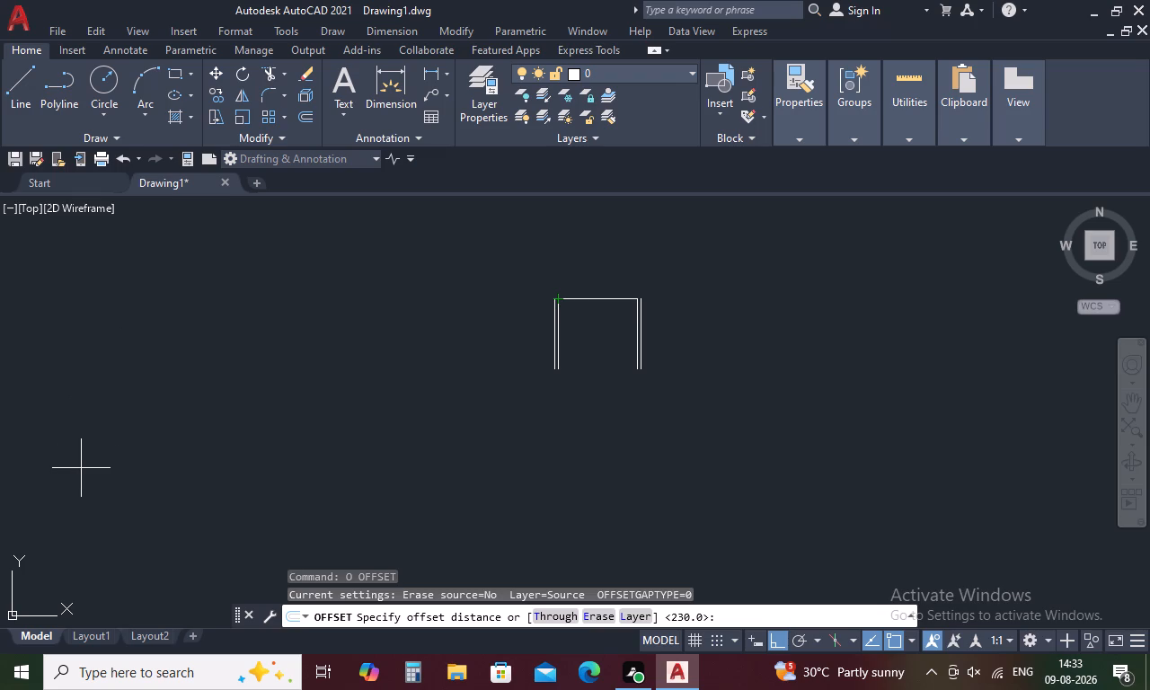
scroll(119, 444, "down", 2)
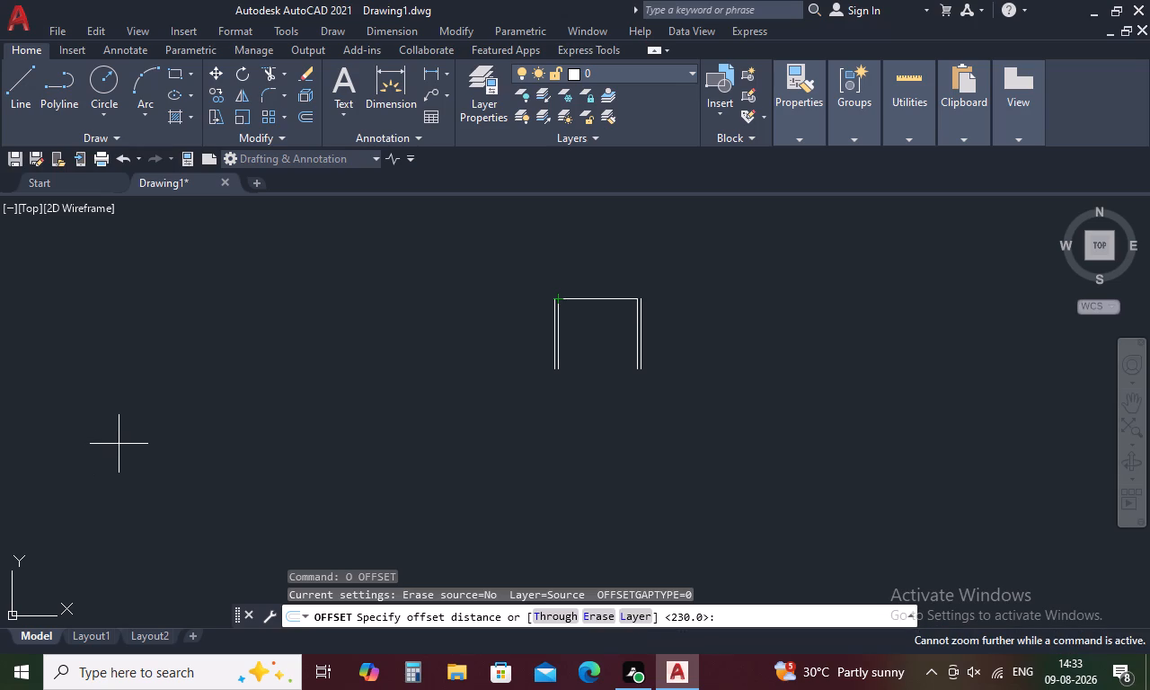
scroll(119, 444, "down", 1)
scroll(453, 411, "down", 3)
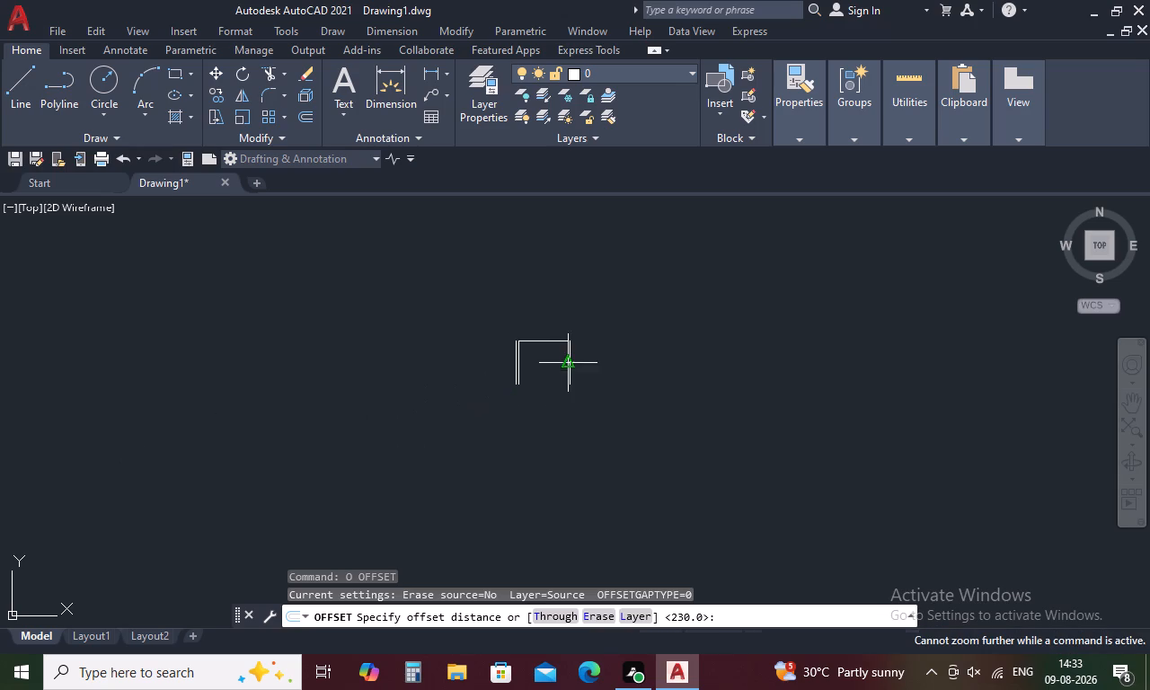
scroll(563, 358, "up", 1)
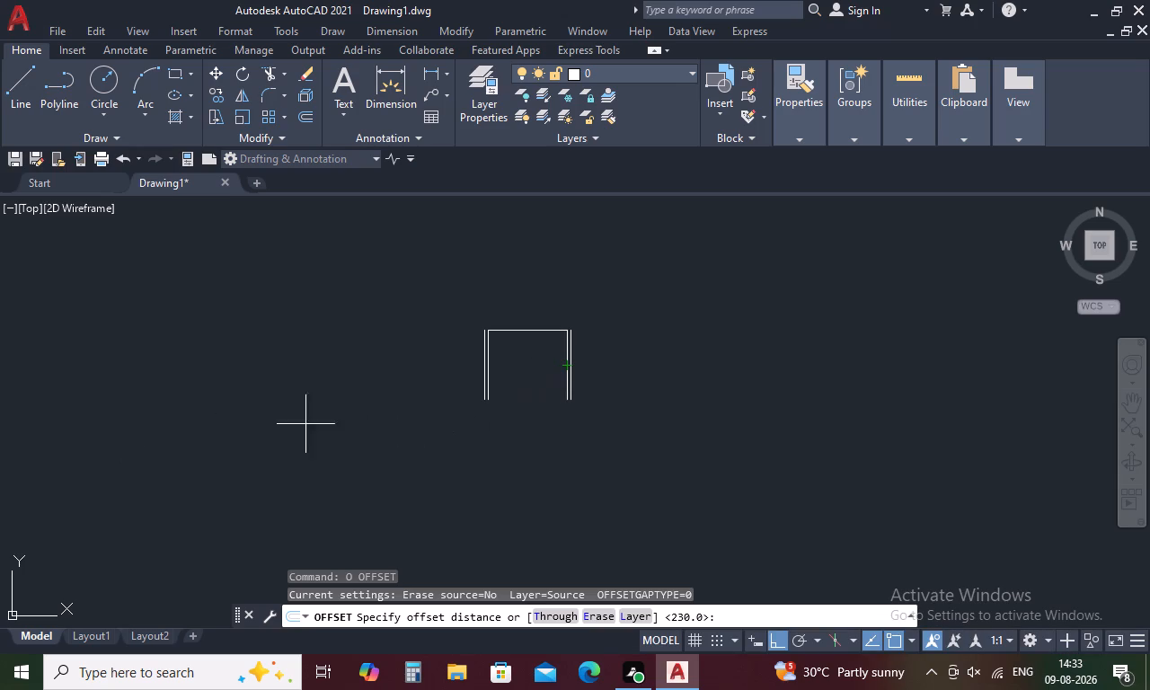
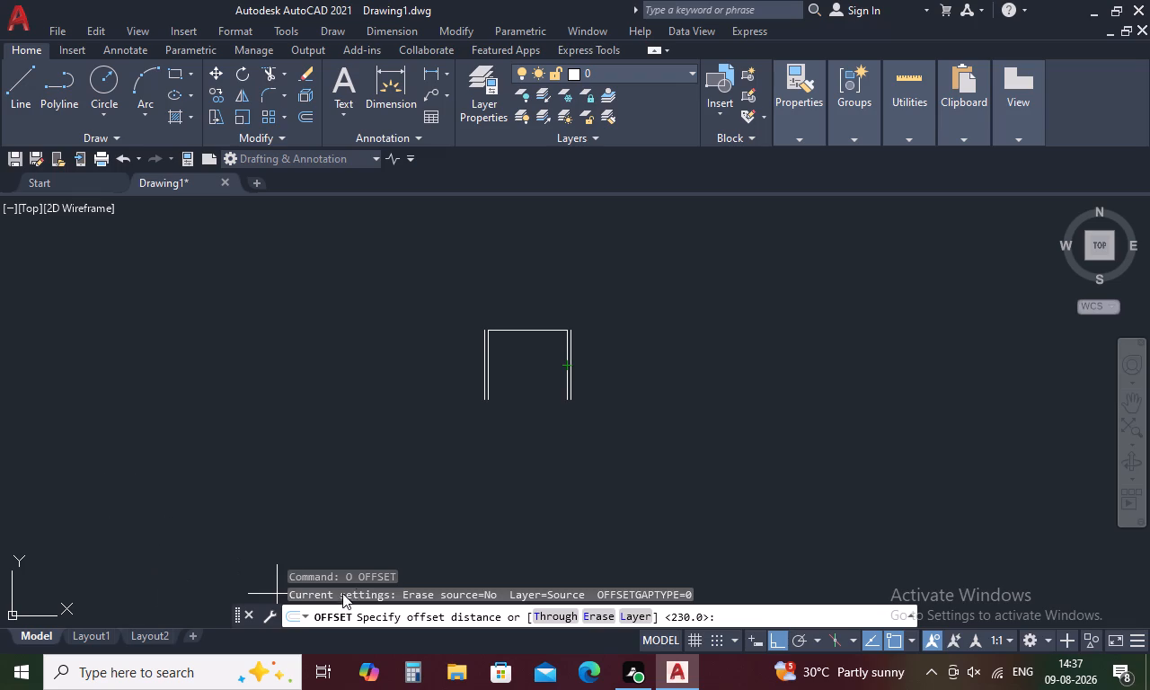
Draw a line joining the lower ends of the room's two inner side wall lines to close the room.
scroll(529, 393, "up", 2)
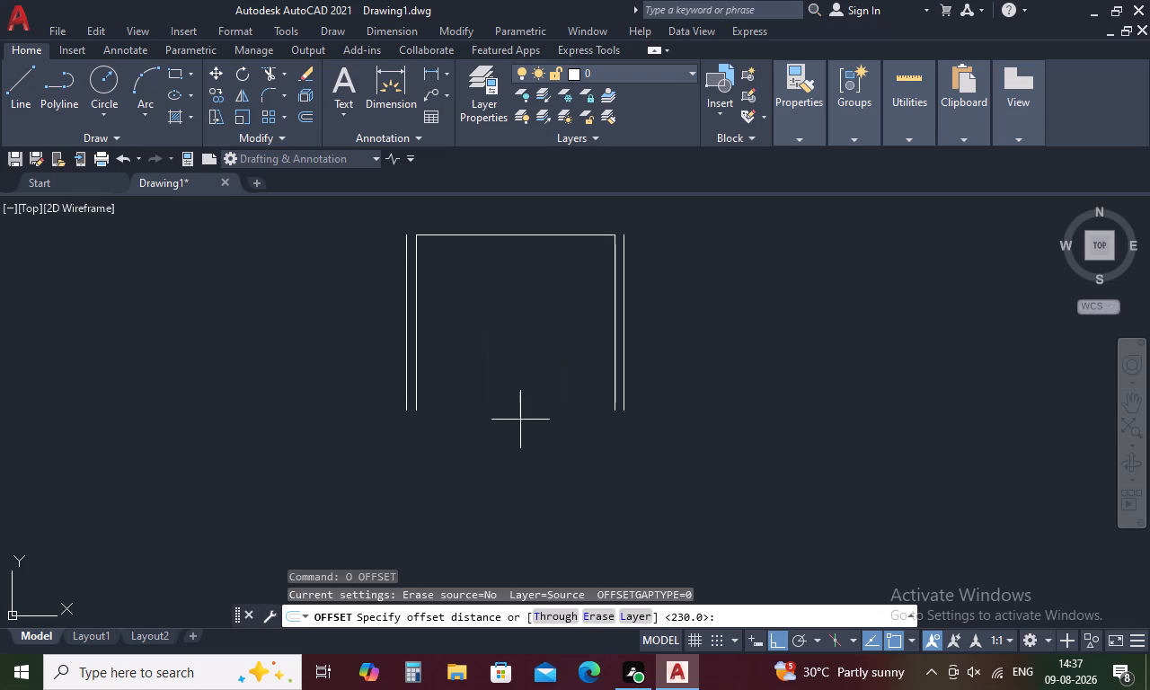
key("Escape")
key("l")
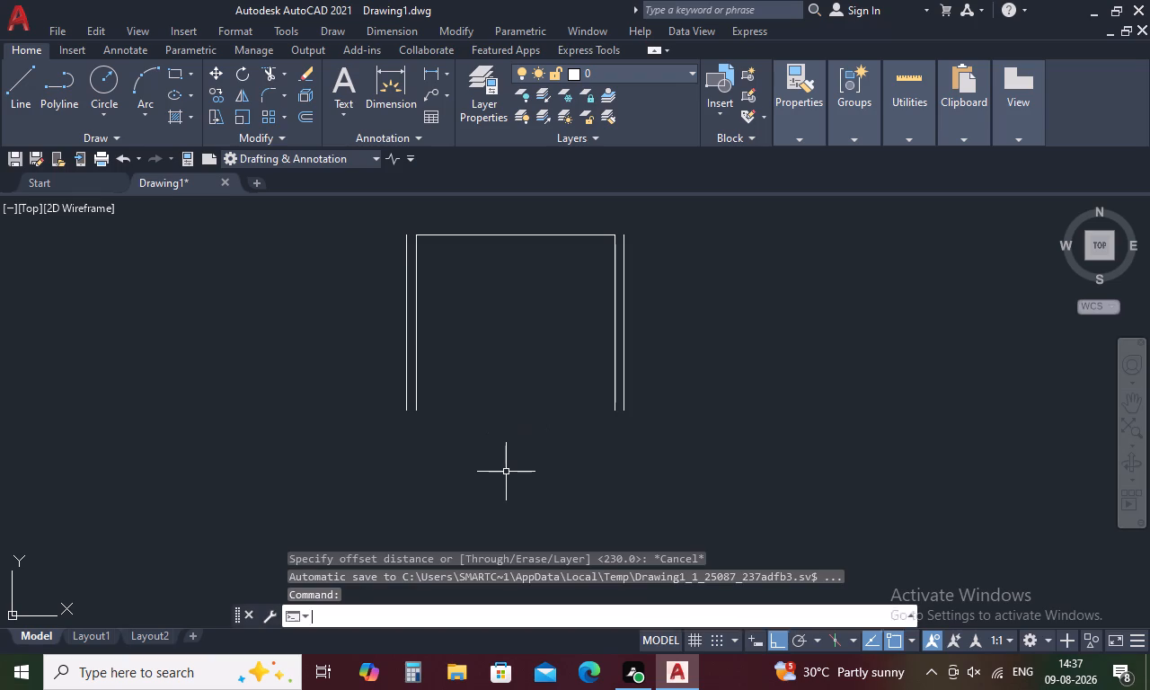
key("space")
left_click(619, 407)
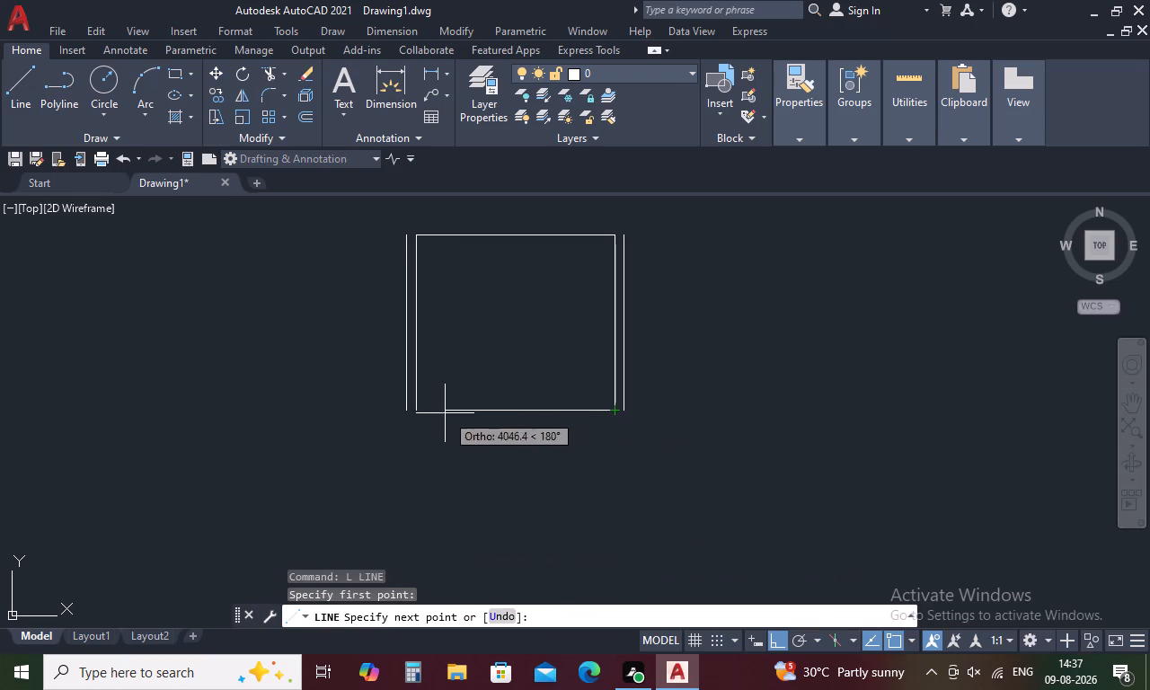
left_click(417, 413)
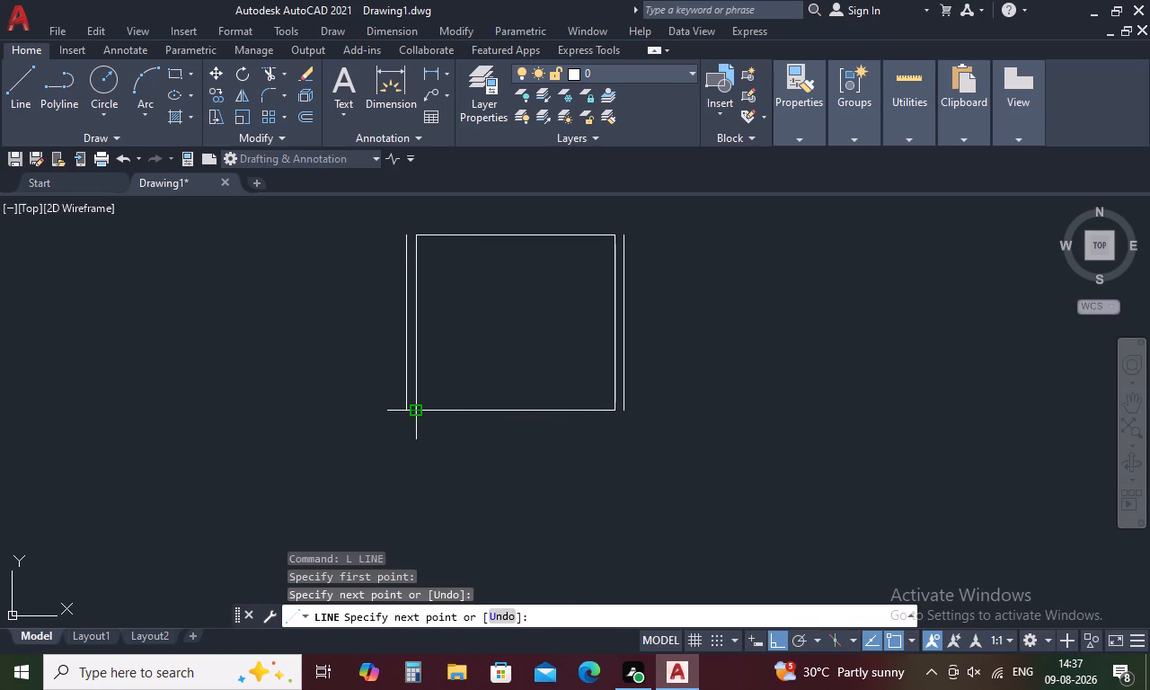
key("Escape")
Offset the room's top wall line 230 mm outward.
type("O")
key("space")
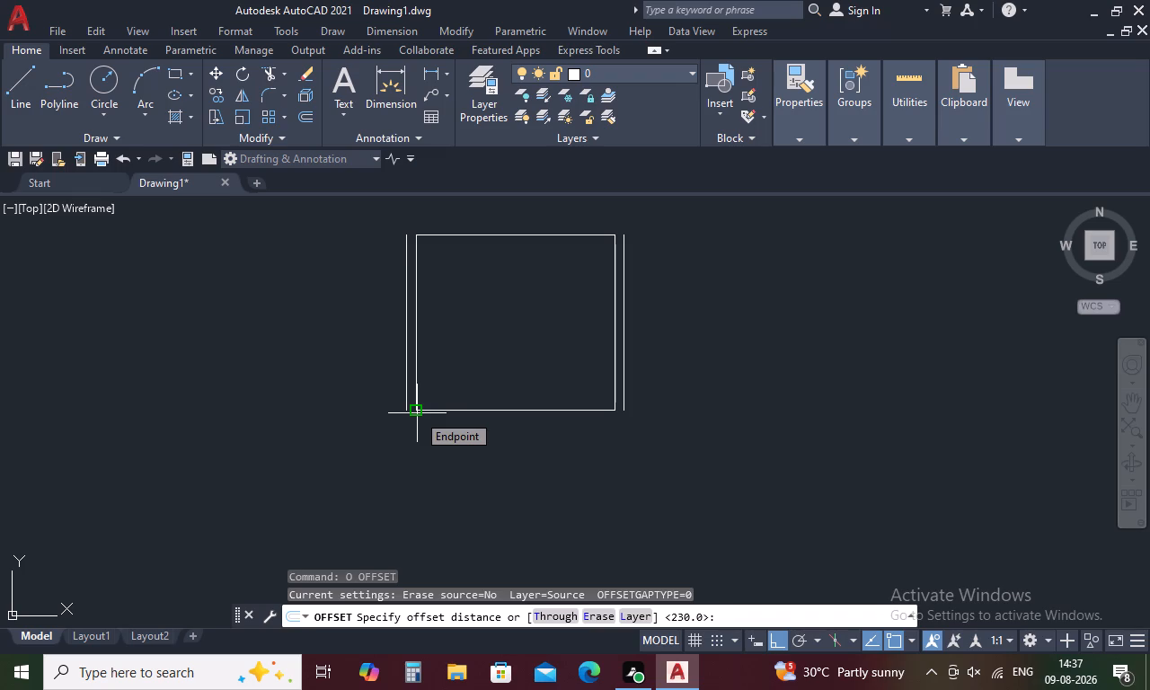
type("230")
key("space")
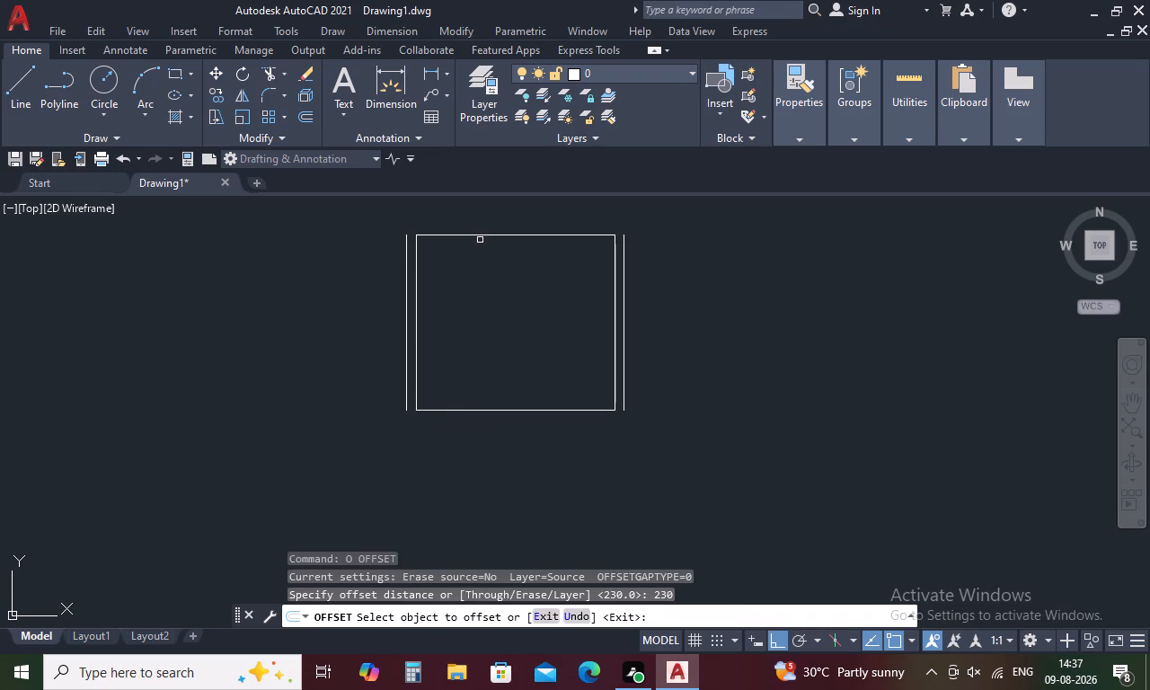
left_click(489, 236)
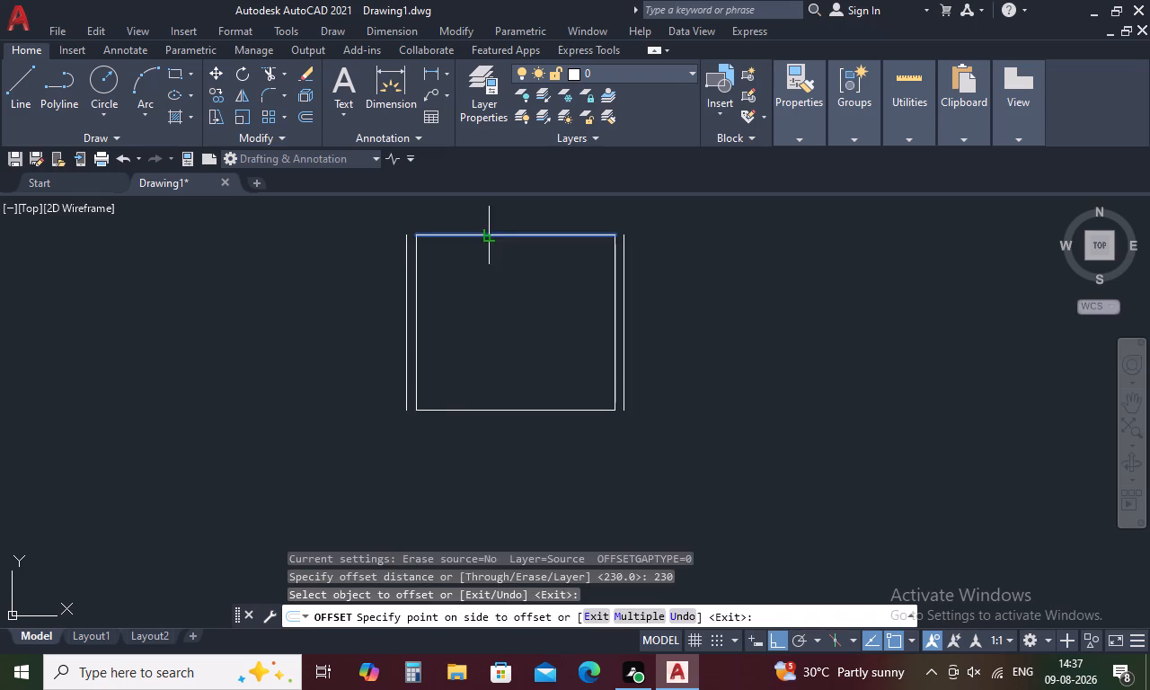
left_click(495, 197)
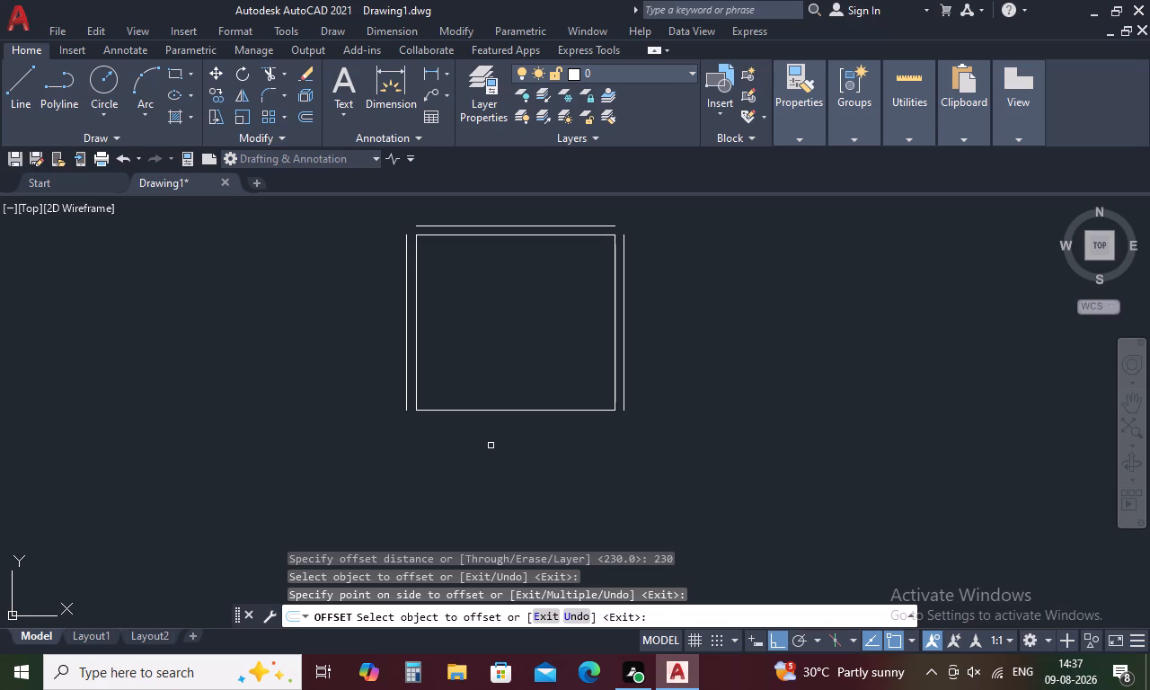
key("space")
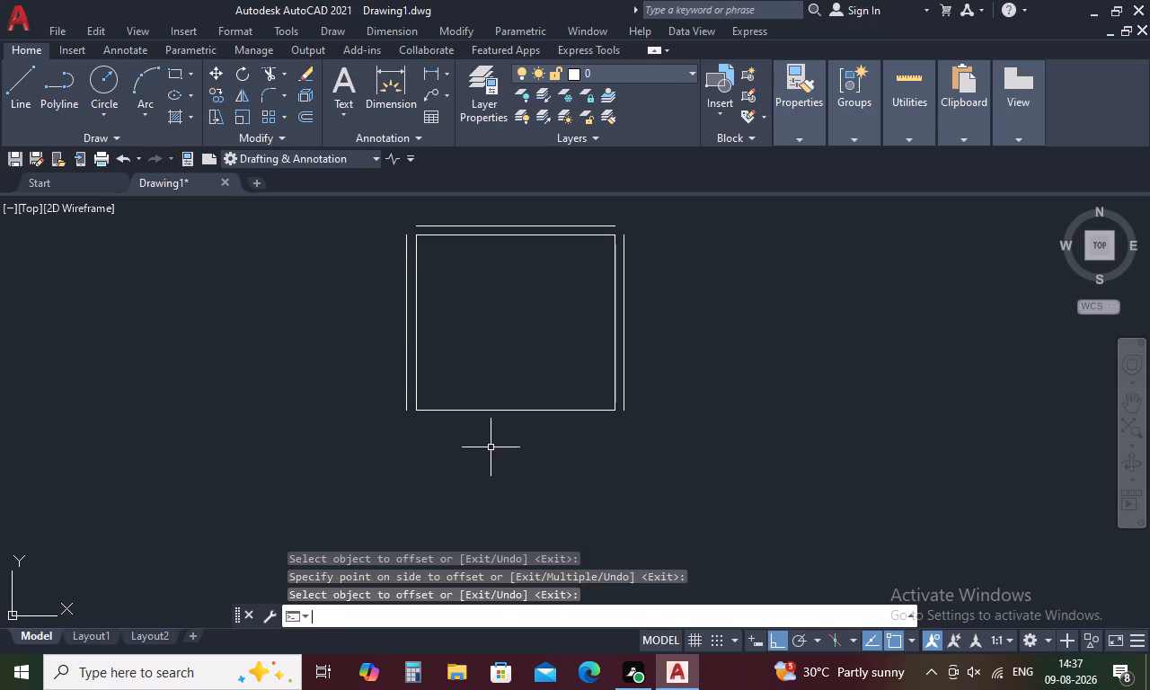
Offset the room's bottom wall line 120 mm outward.
key("space")
key("1")
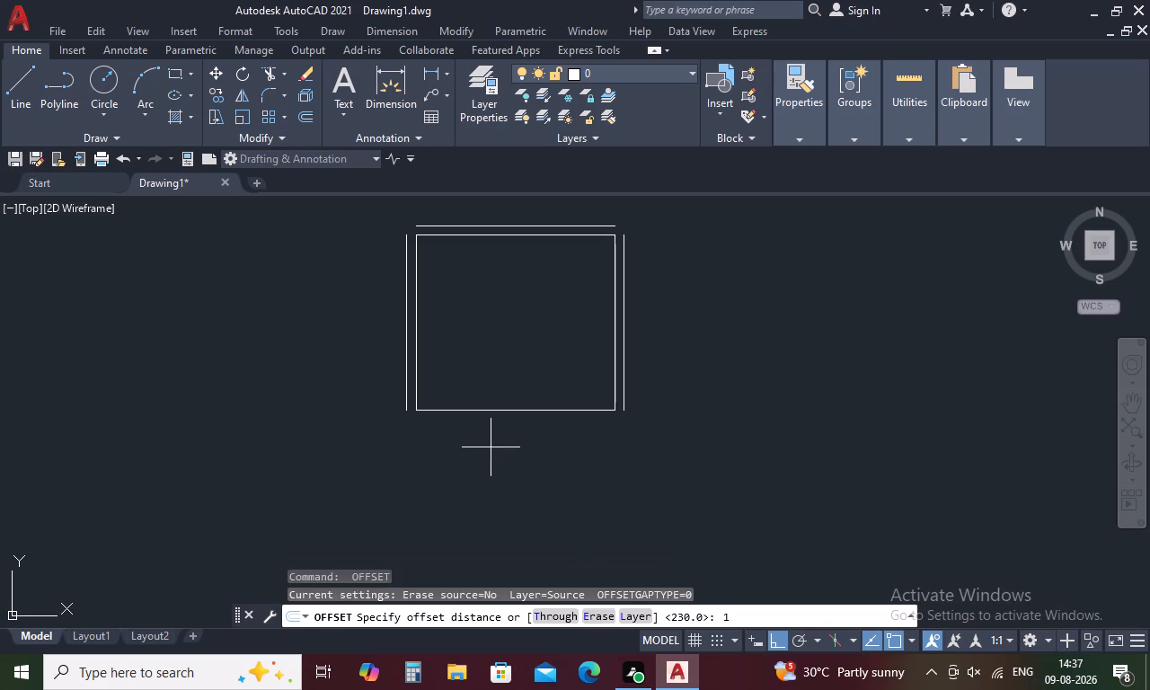
type("20")
key("space")
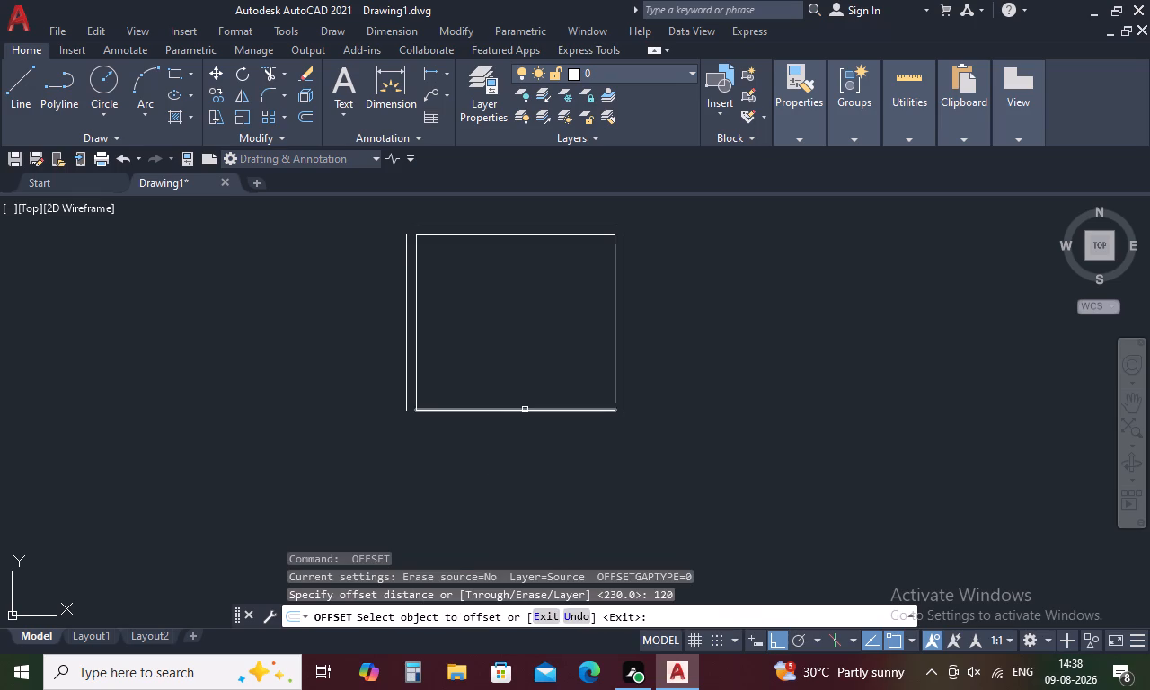
left_click(525, 410)
left_click(518, 440)
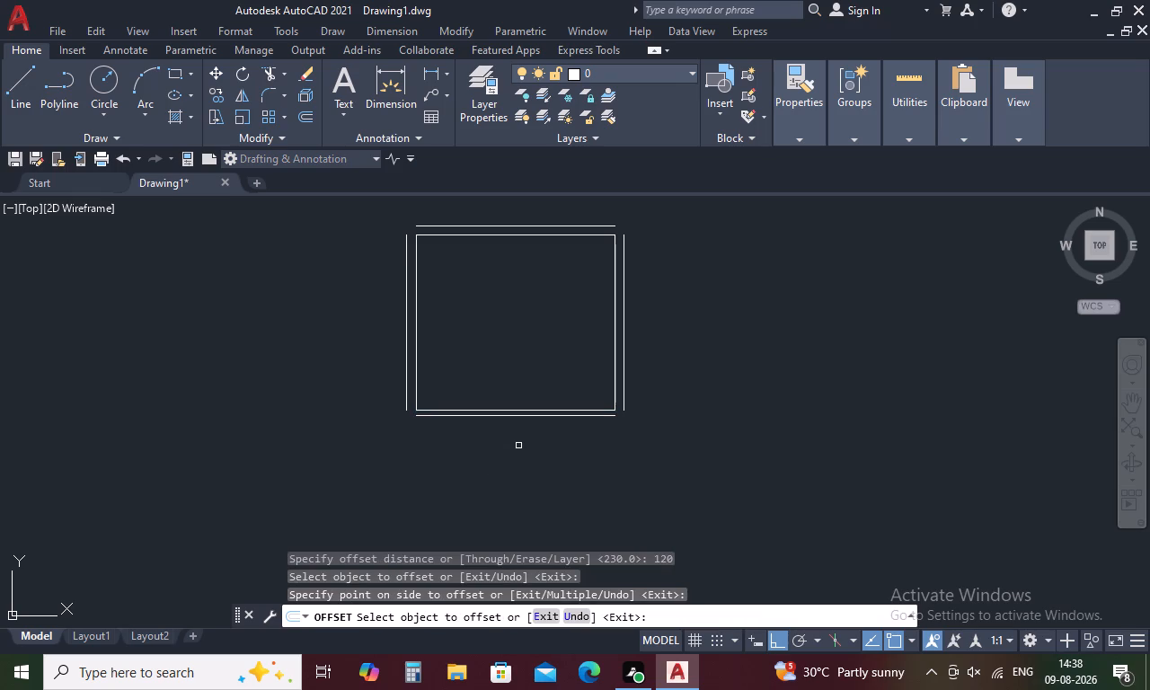
key("Escape")
Fillet the outer wall lines with zero radius so all four outer corners of the room meet squarely.
key("f")
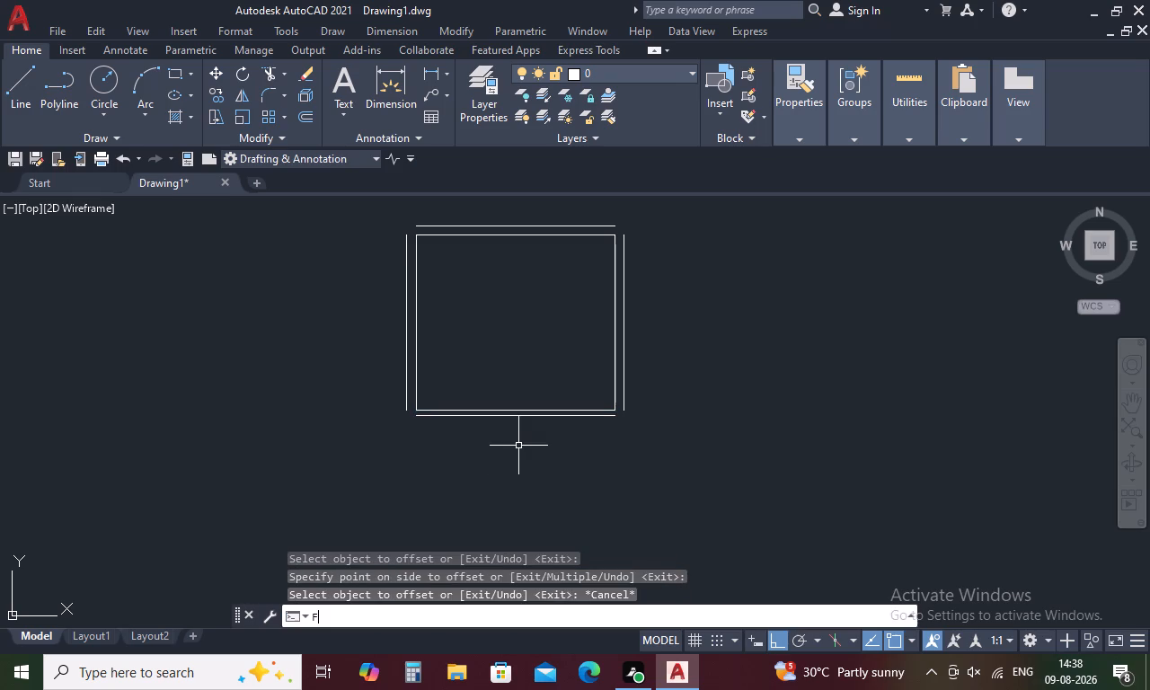
key("space")
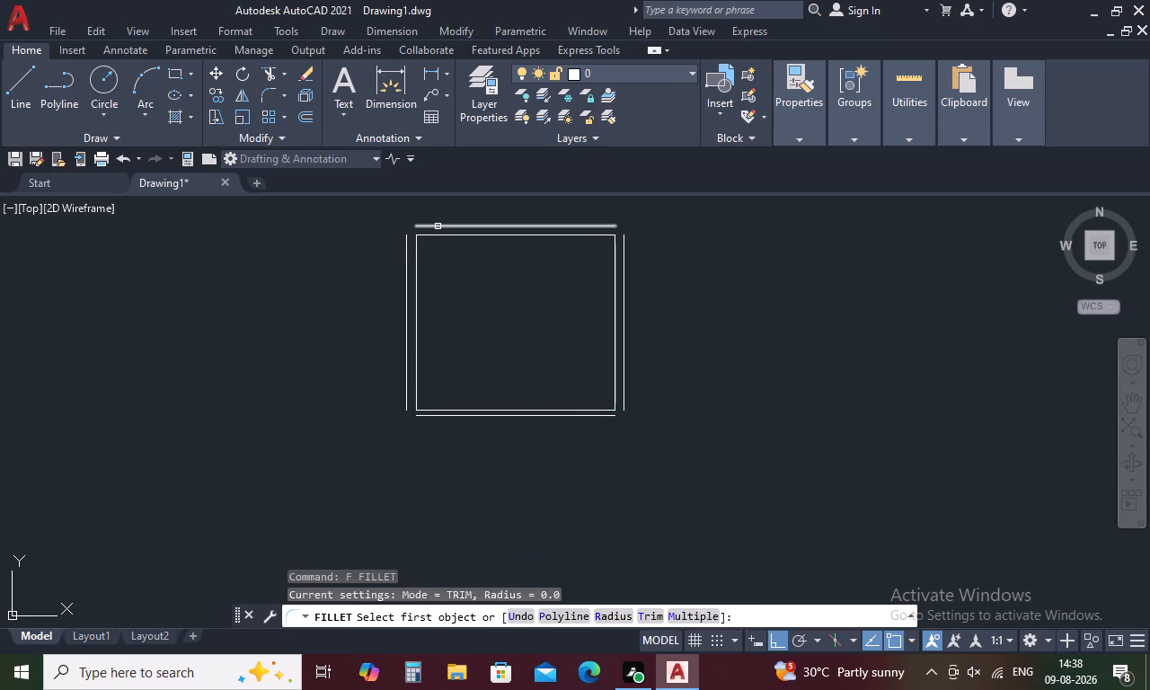
left_click(438, 226)
left_click(403, 249)
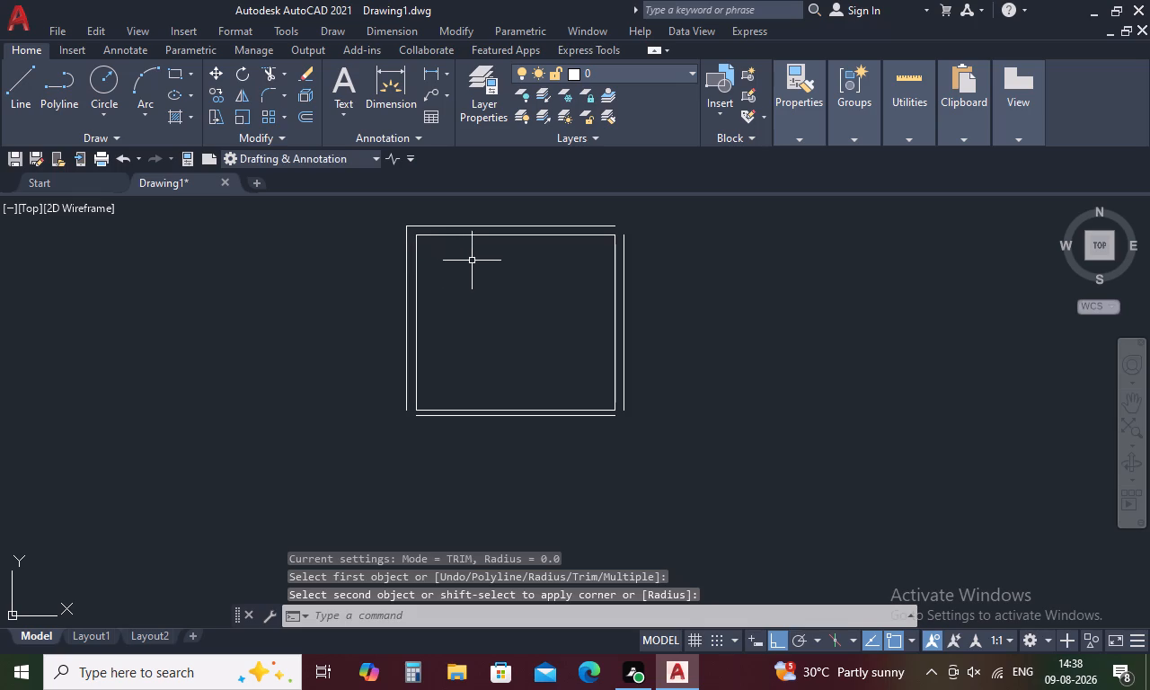
key("space")
left_click(565, 223)
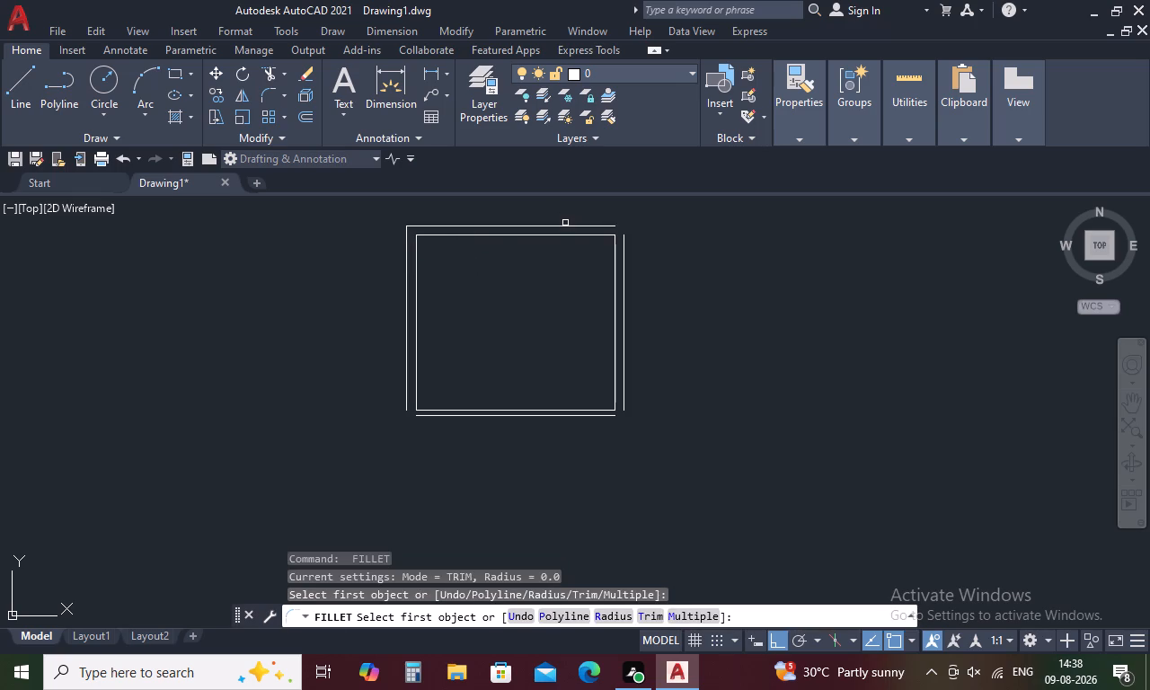
left_click(606, 226)
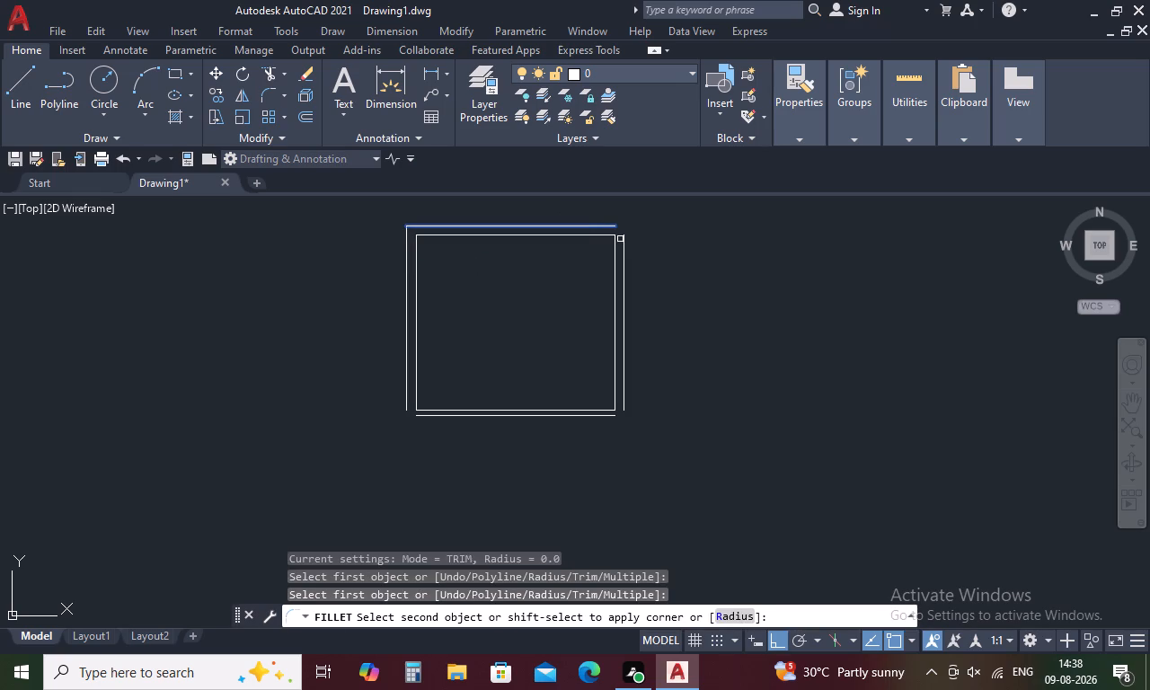
left_click(624, 242)
key("space")
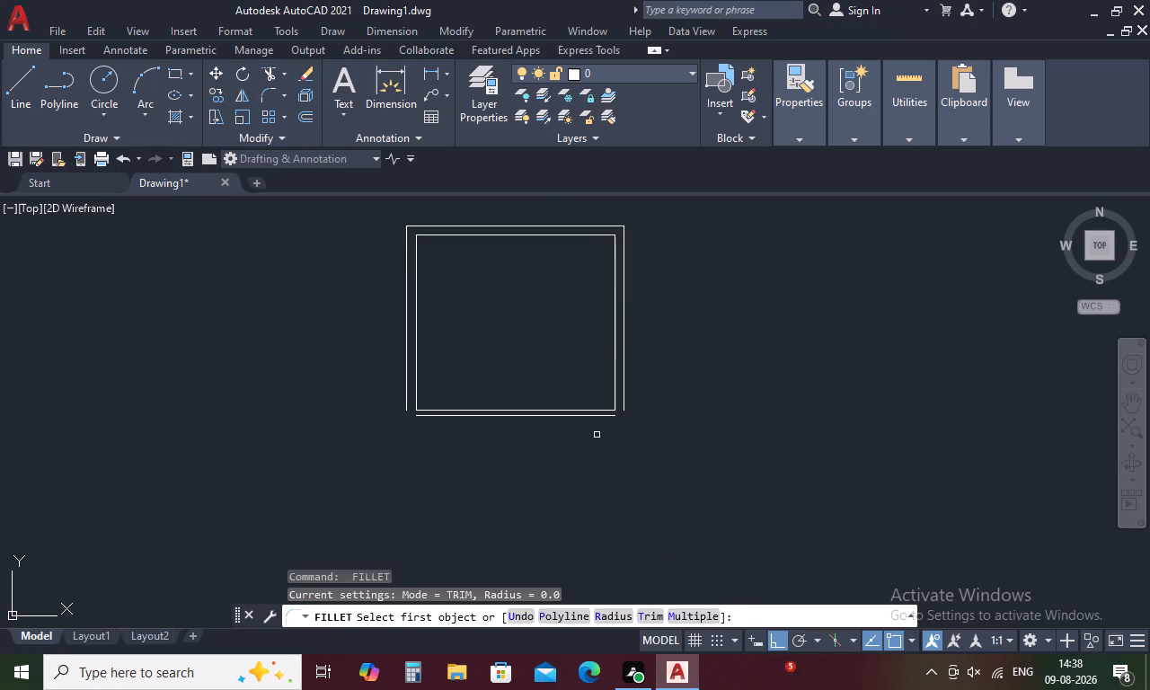
left_click(611, 416)
left_click(625, 396)
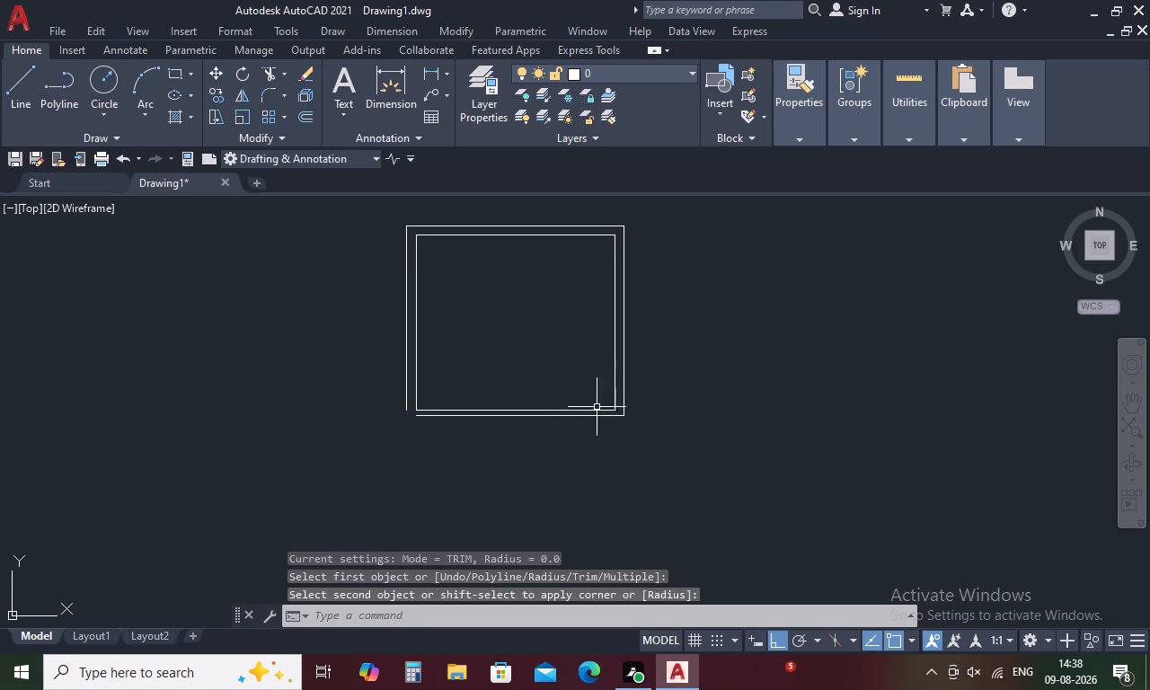
key("space")
left_click(461, 418)
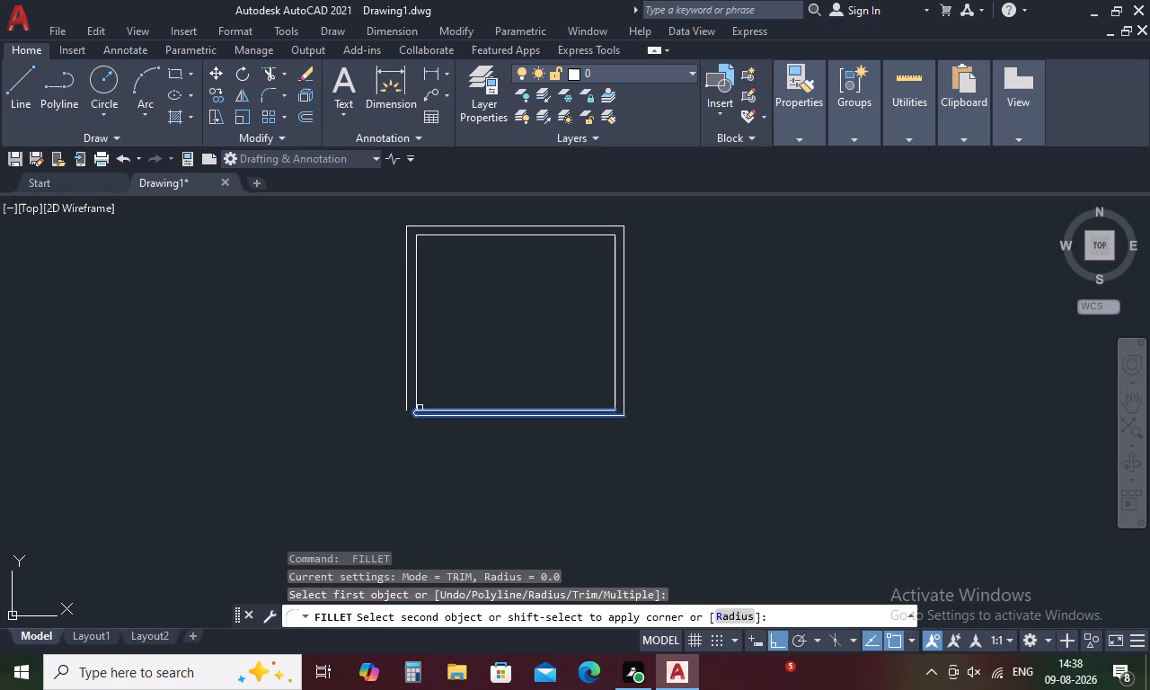
left_click(406, 401)
key("Escape")
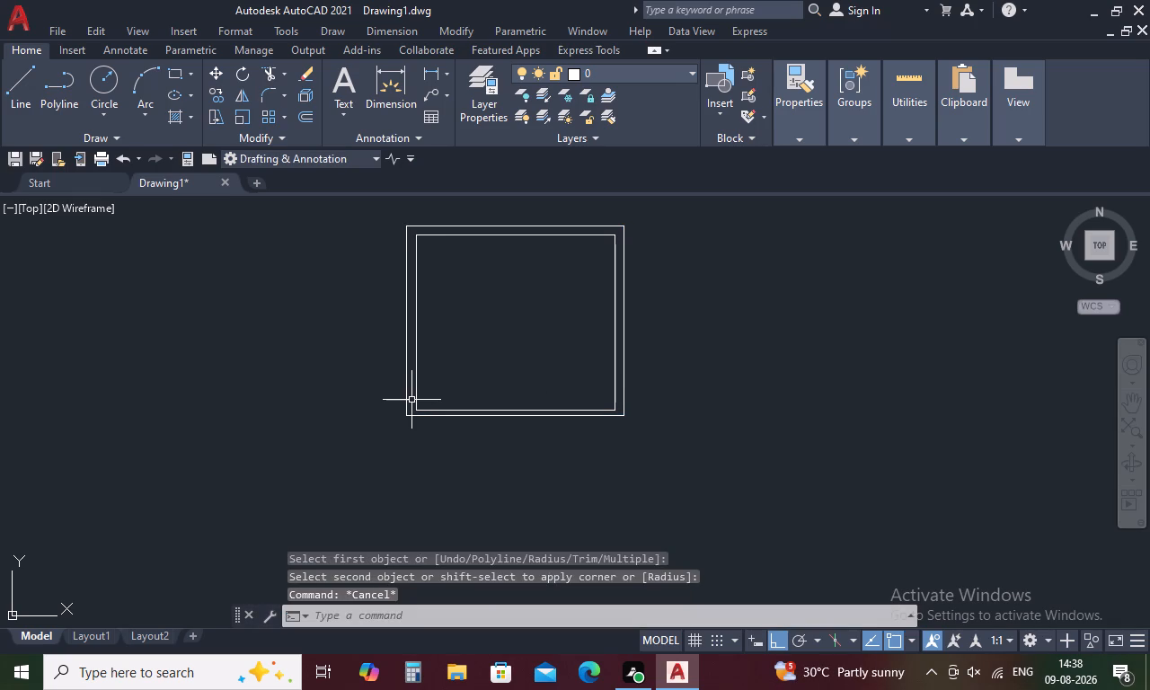
Draw a 4370 mm horizontal line leftward from the room's outer top-left corner.
type("L")
key("space")
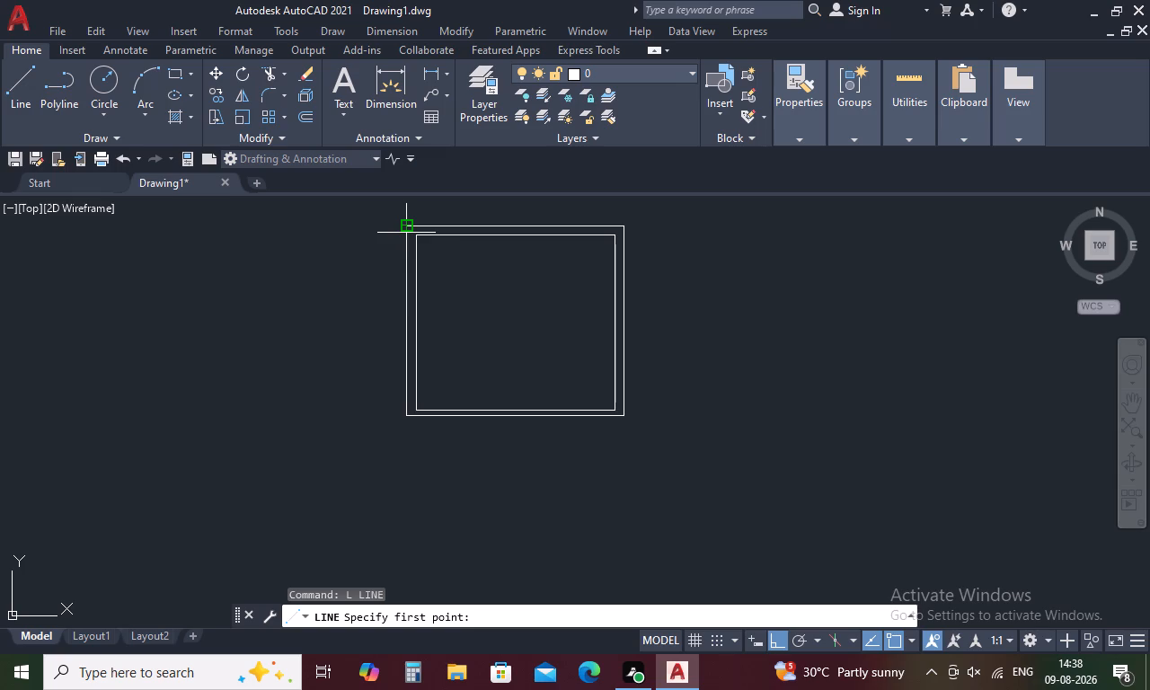
left_click(406, 233)
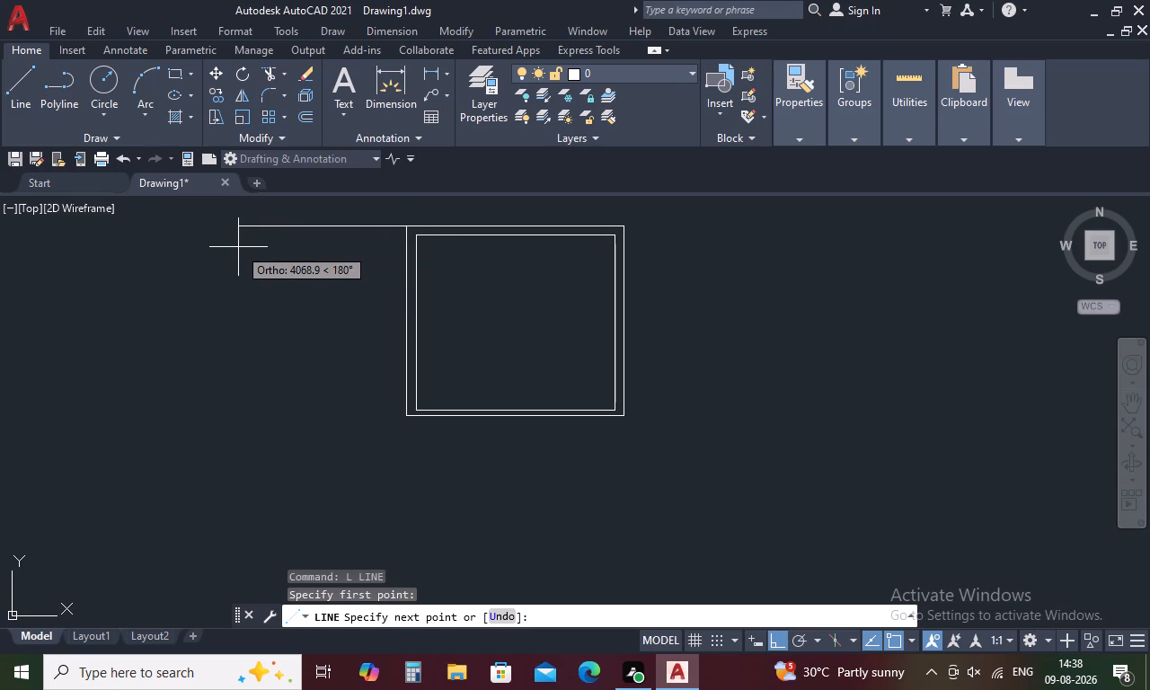
type("4370")
key("space")
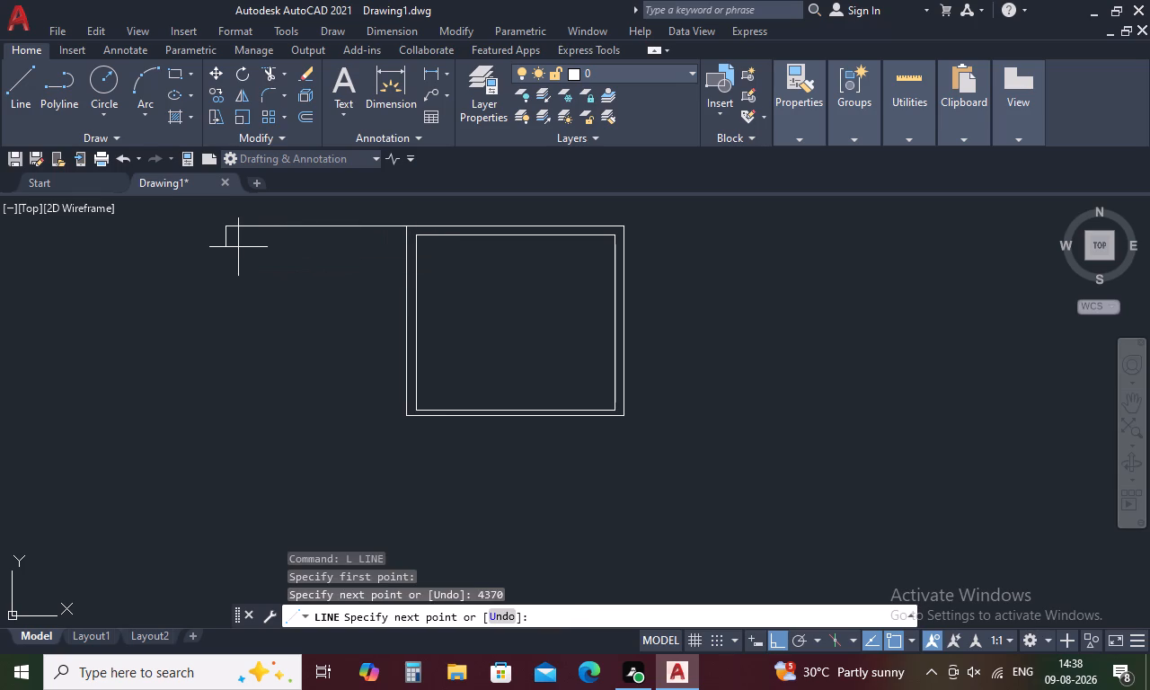
key("Escape")
Offset the 4370 mm line 230 mm downward to form the adjoining space's top wall.
type("O")
key("space")
type("230")
key("space")
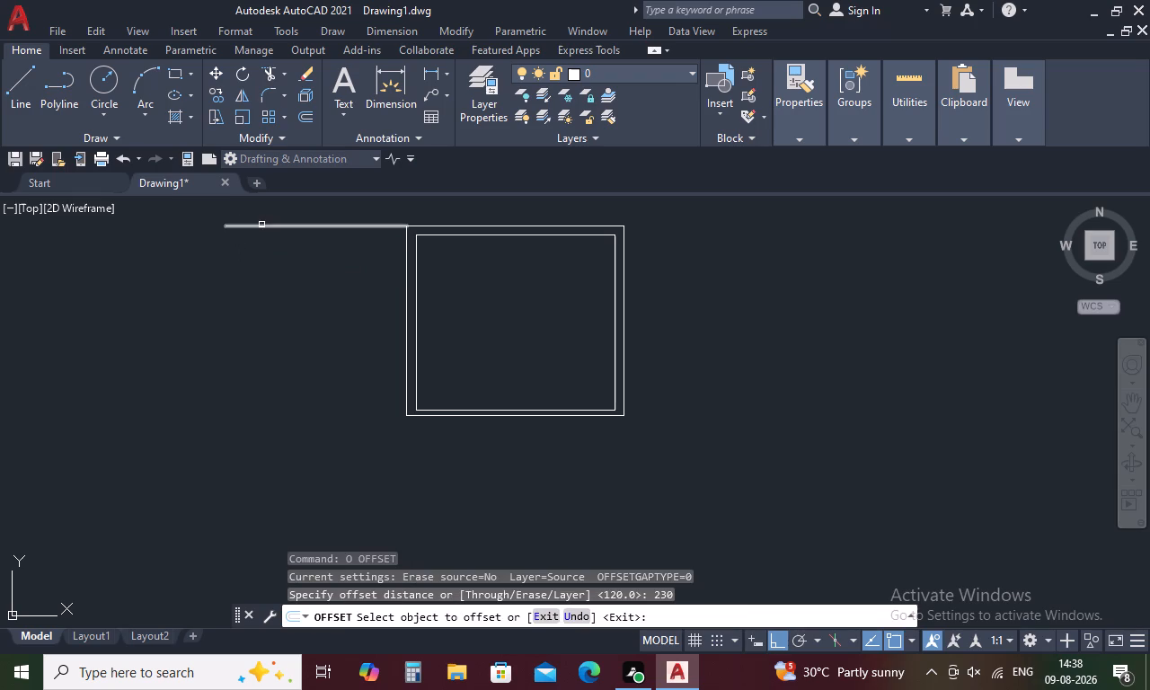
left_click(269, 226)
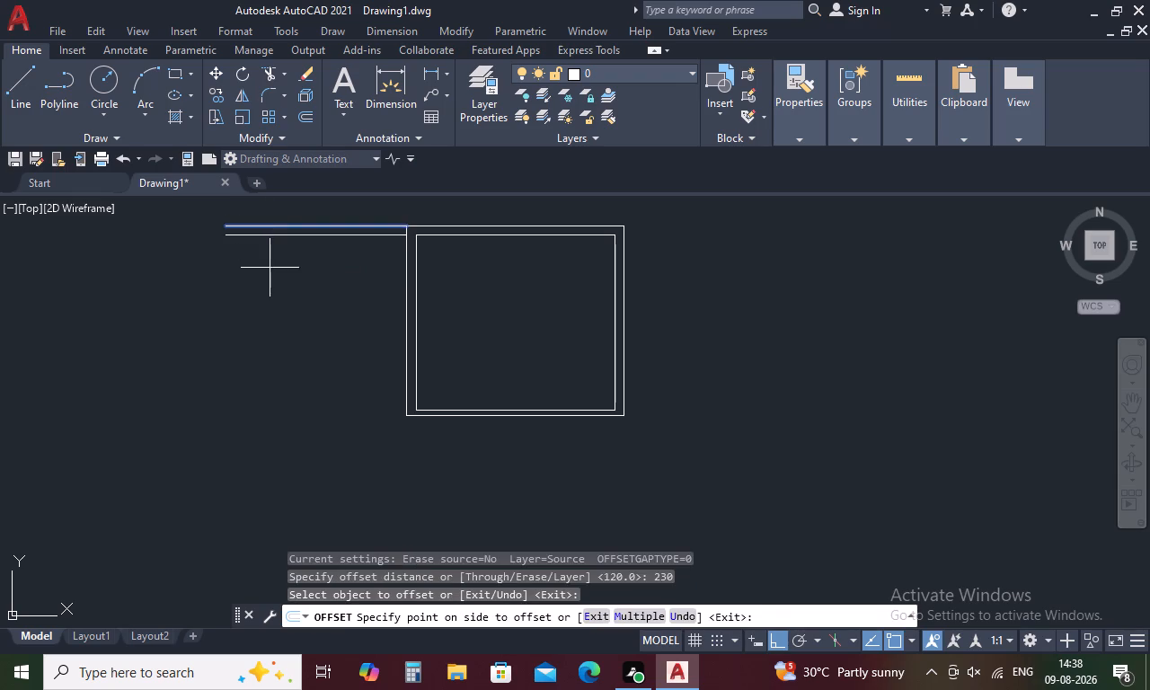
left_click(270, 269)
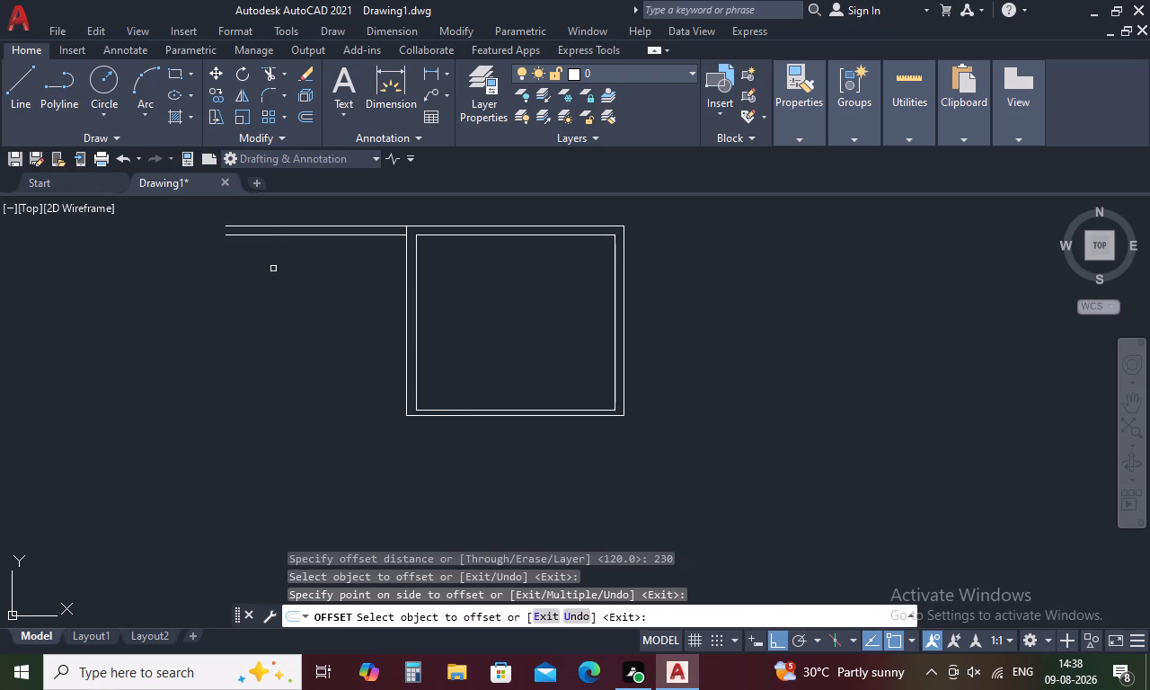
key("space")
Offset the inner line of the adjoining space's top wall 1670 mm downward.
key("space")
type("16")
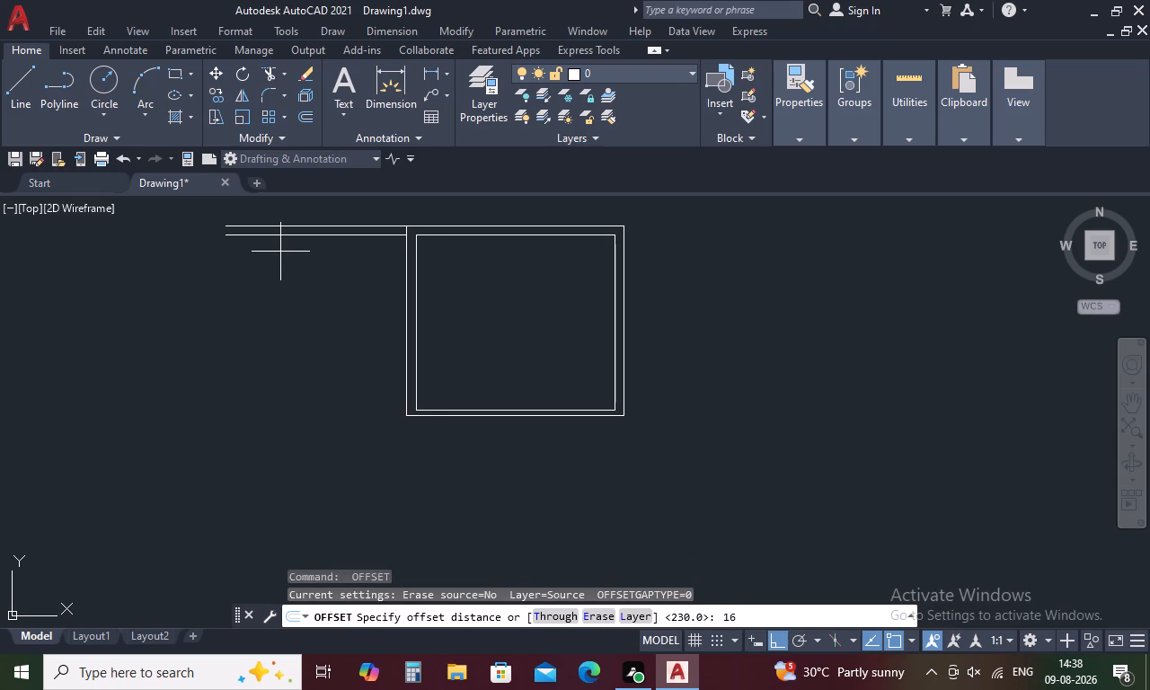
type("70")
key("space")
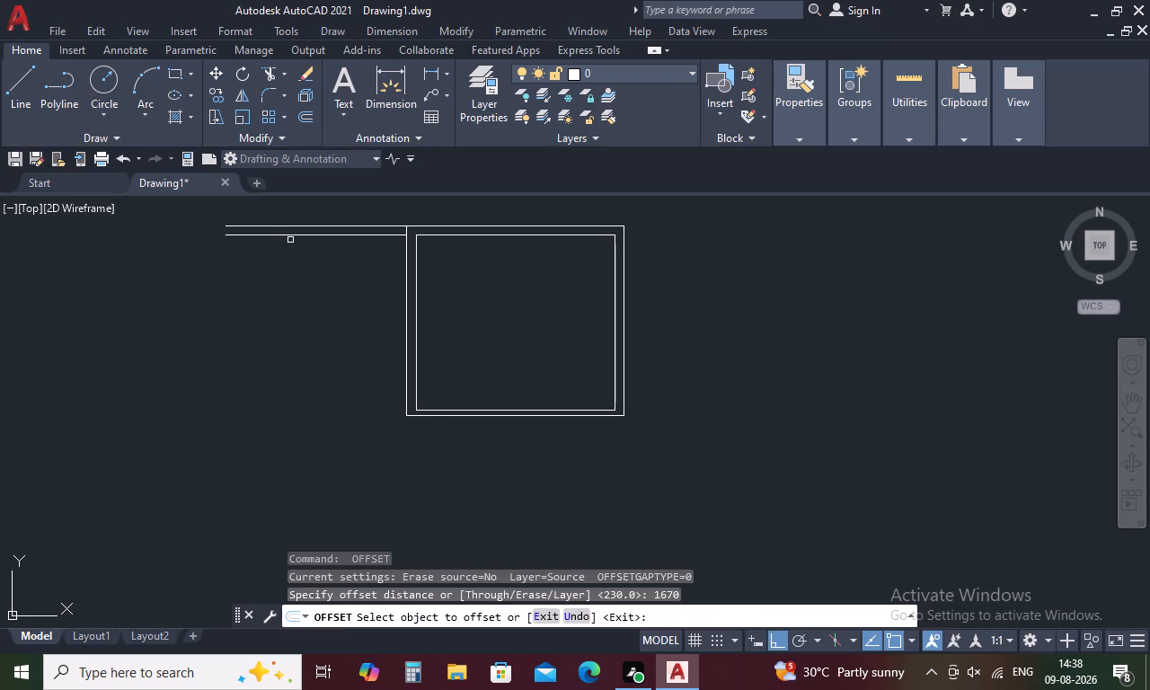
left_click(292, 234)
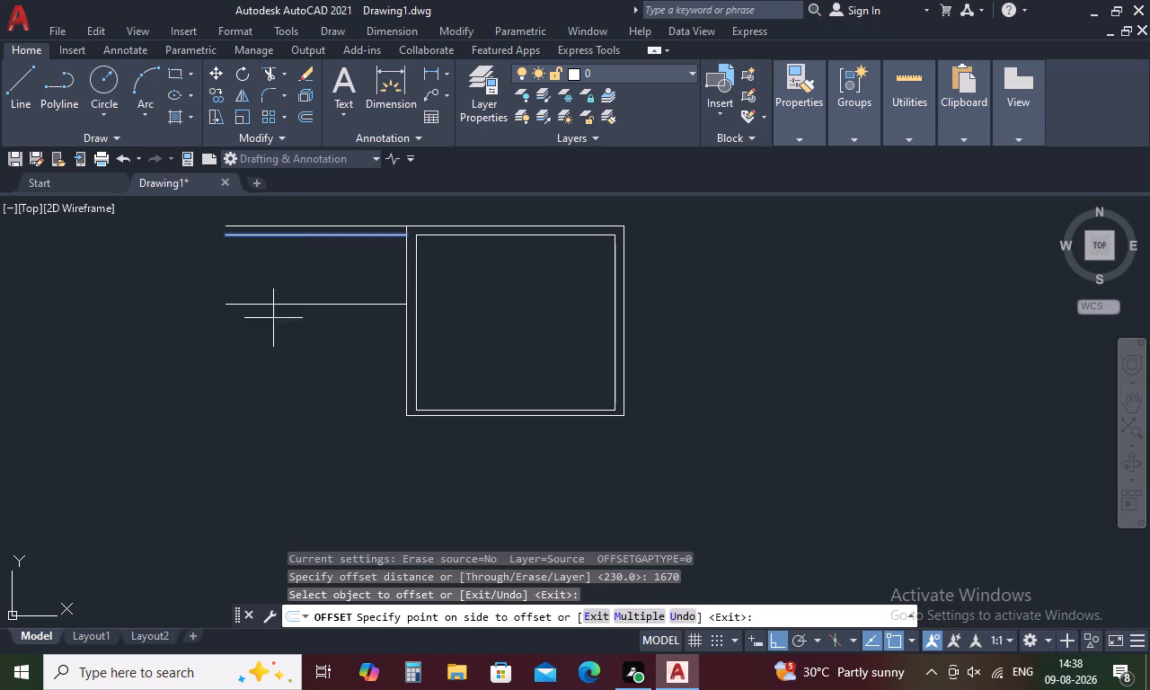
left_click(270, 328)
key("space")
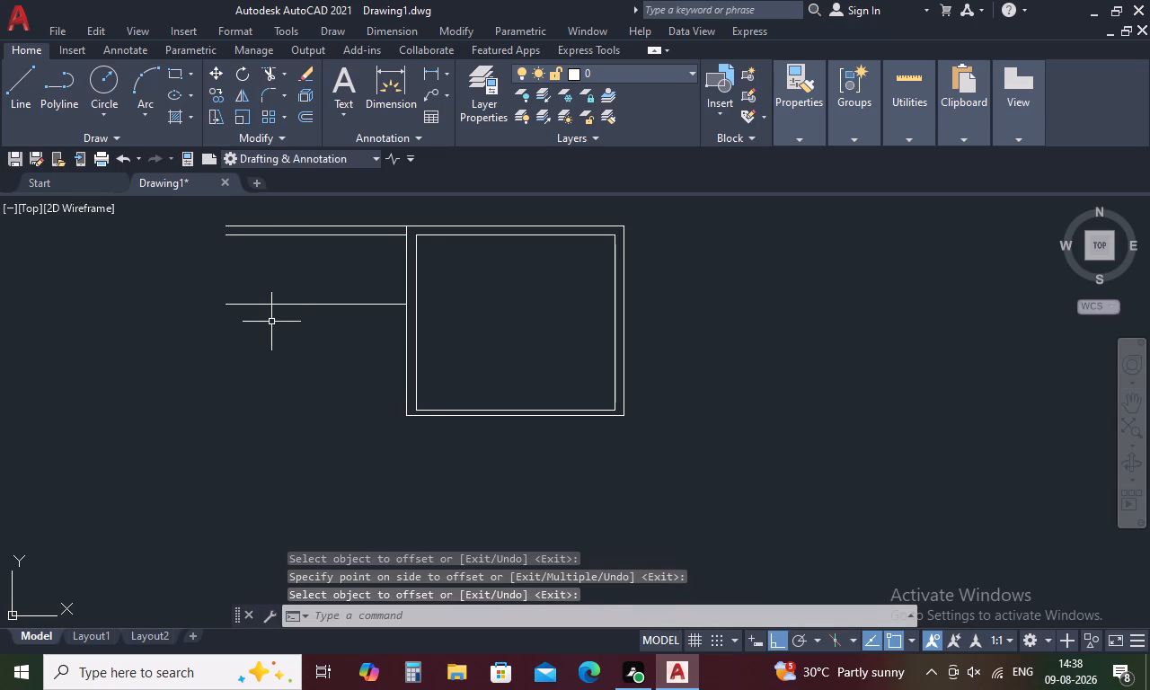
Offset the adjoining space's lower line 120 mm downward to form its bottom wall.
key("space")
type("12")
type("0")
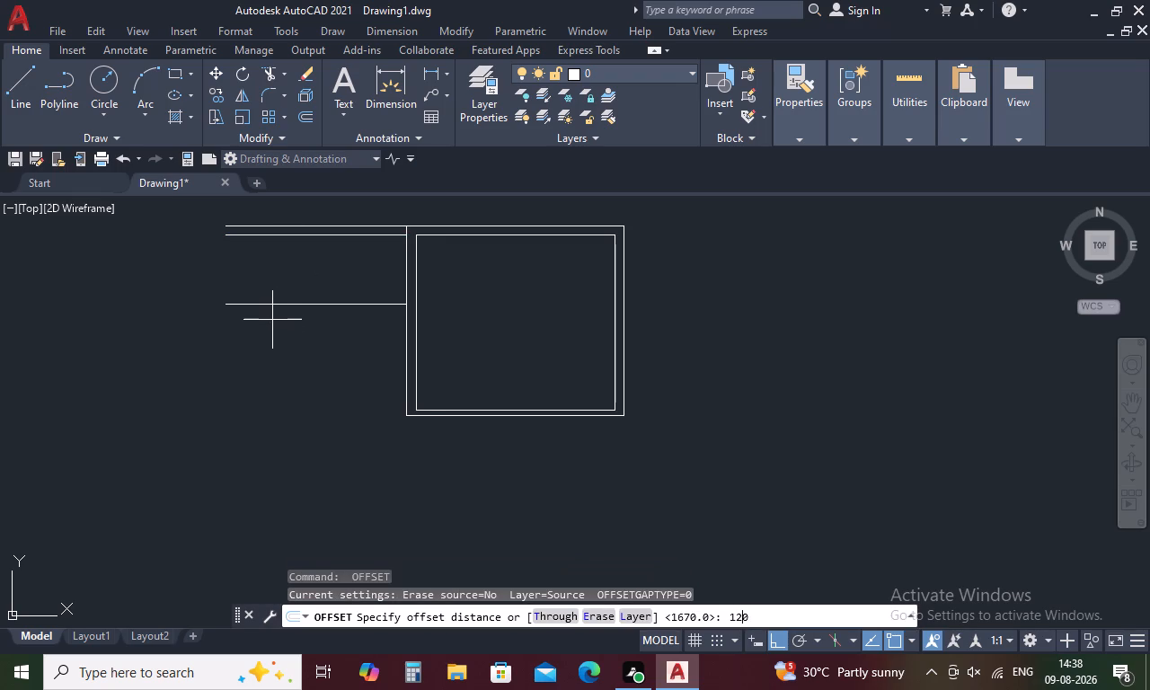
key("space")
left_click(275, 305)
left_click(272, 360)
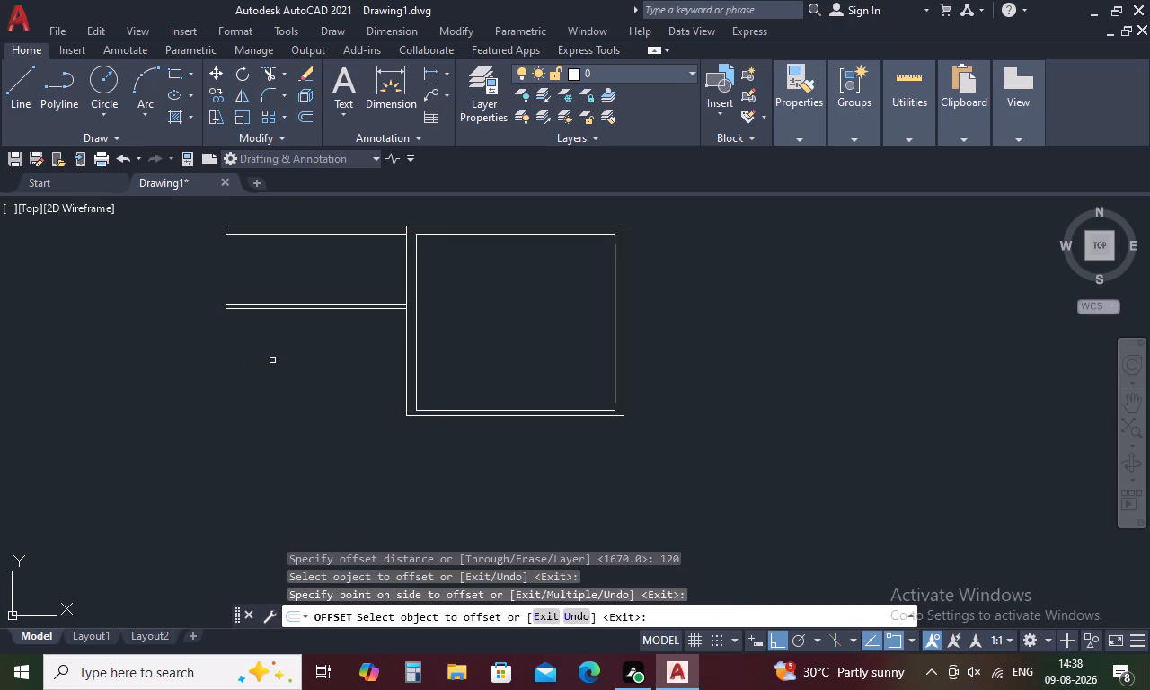
key("Escape")
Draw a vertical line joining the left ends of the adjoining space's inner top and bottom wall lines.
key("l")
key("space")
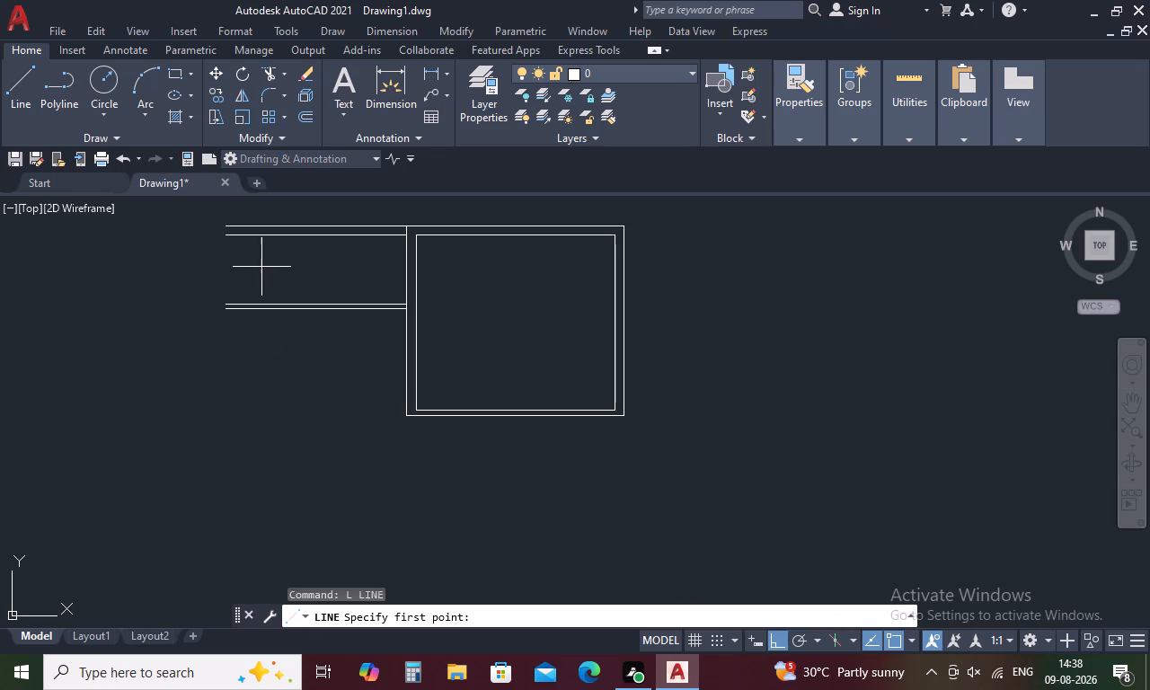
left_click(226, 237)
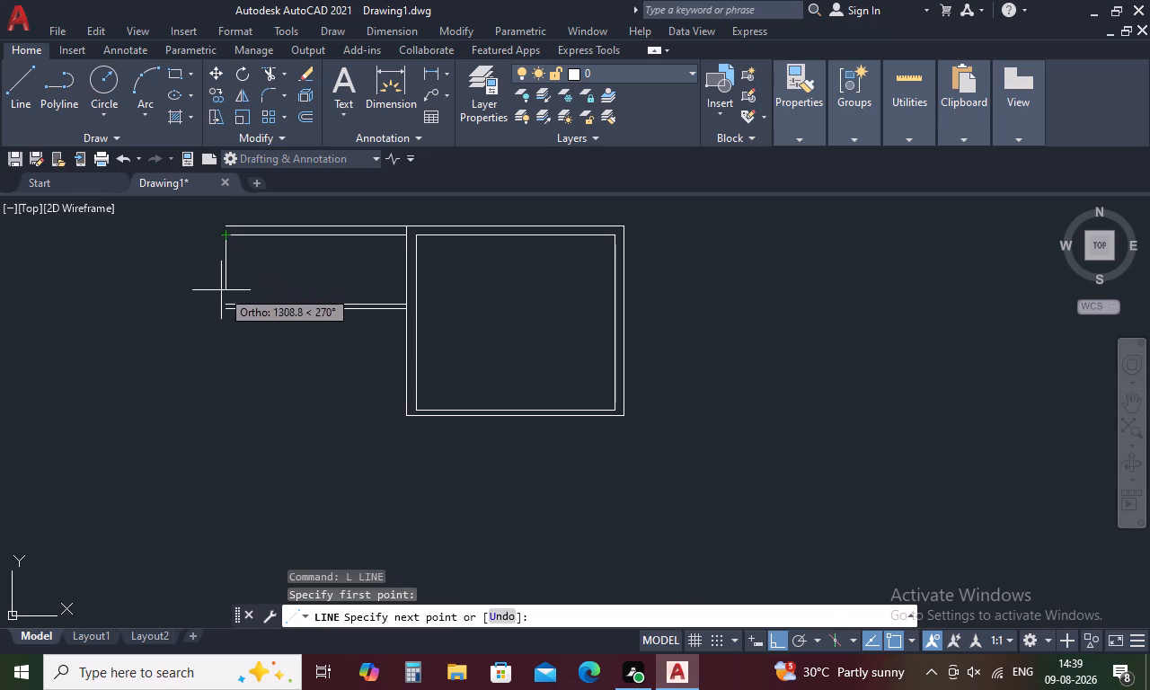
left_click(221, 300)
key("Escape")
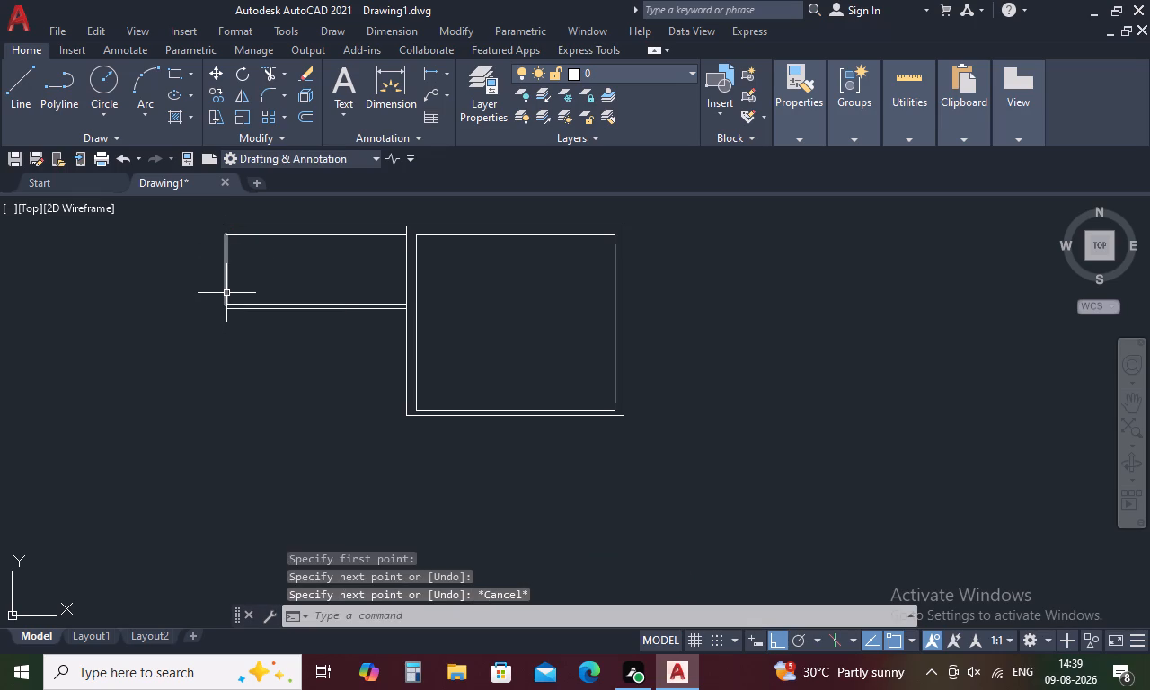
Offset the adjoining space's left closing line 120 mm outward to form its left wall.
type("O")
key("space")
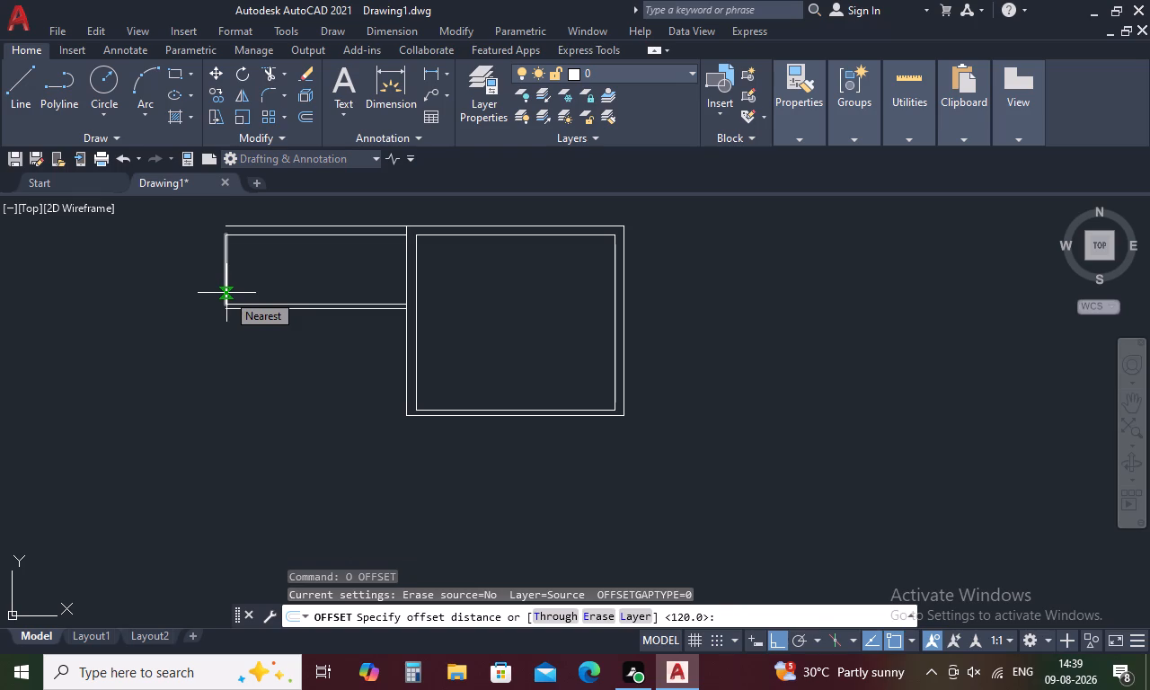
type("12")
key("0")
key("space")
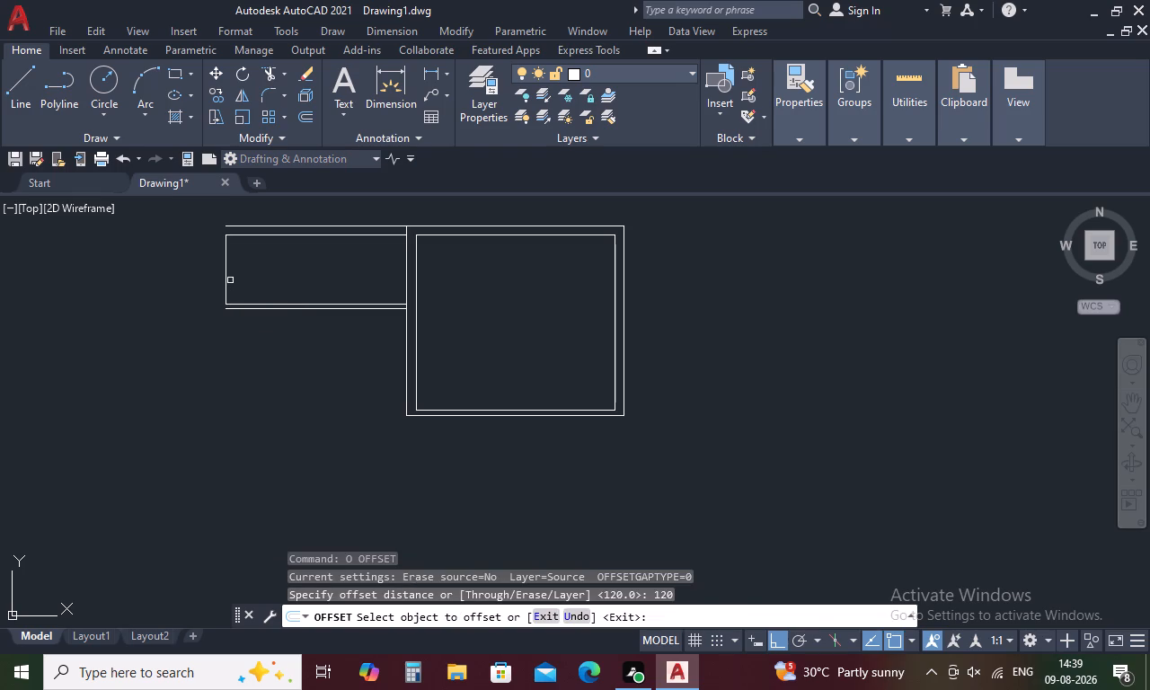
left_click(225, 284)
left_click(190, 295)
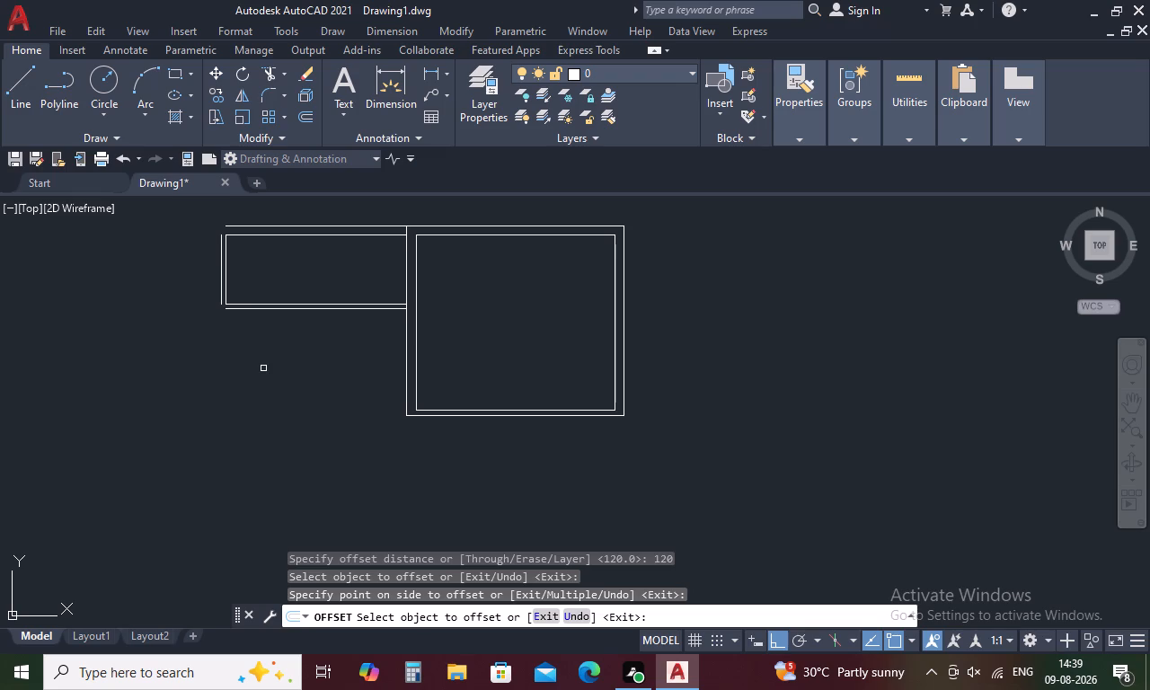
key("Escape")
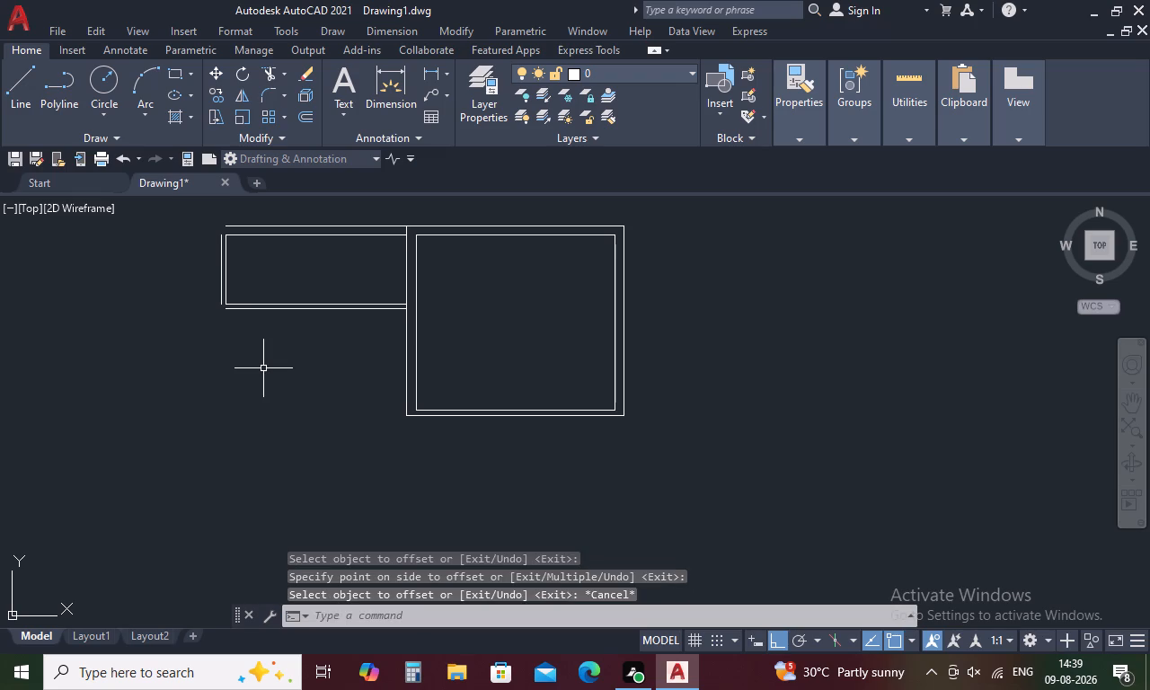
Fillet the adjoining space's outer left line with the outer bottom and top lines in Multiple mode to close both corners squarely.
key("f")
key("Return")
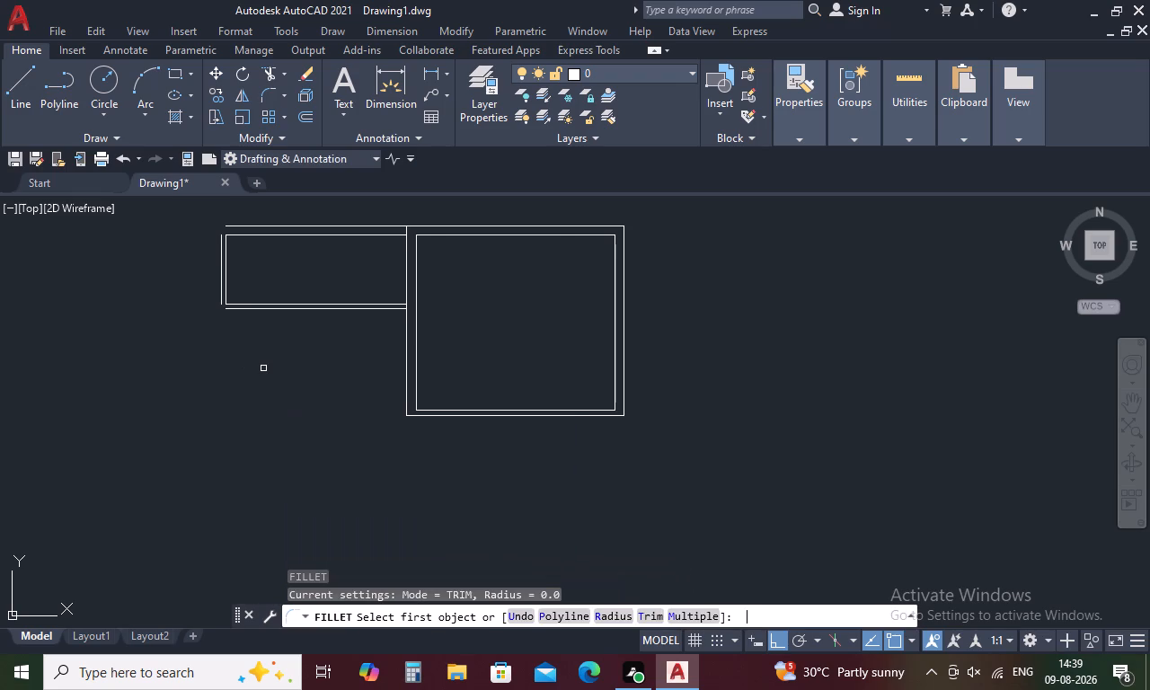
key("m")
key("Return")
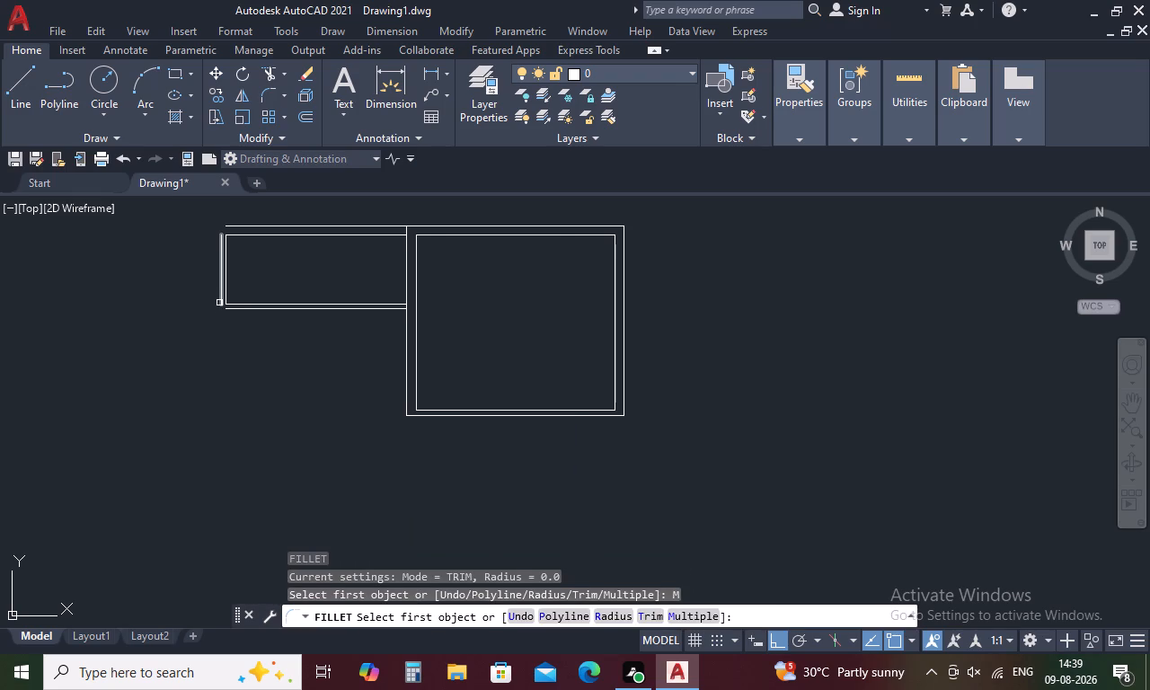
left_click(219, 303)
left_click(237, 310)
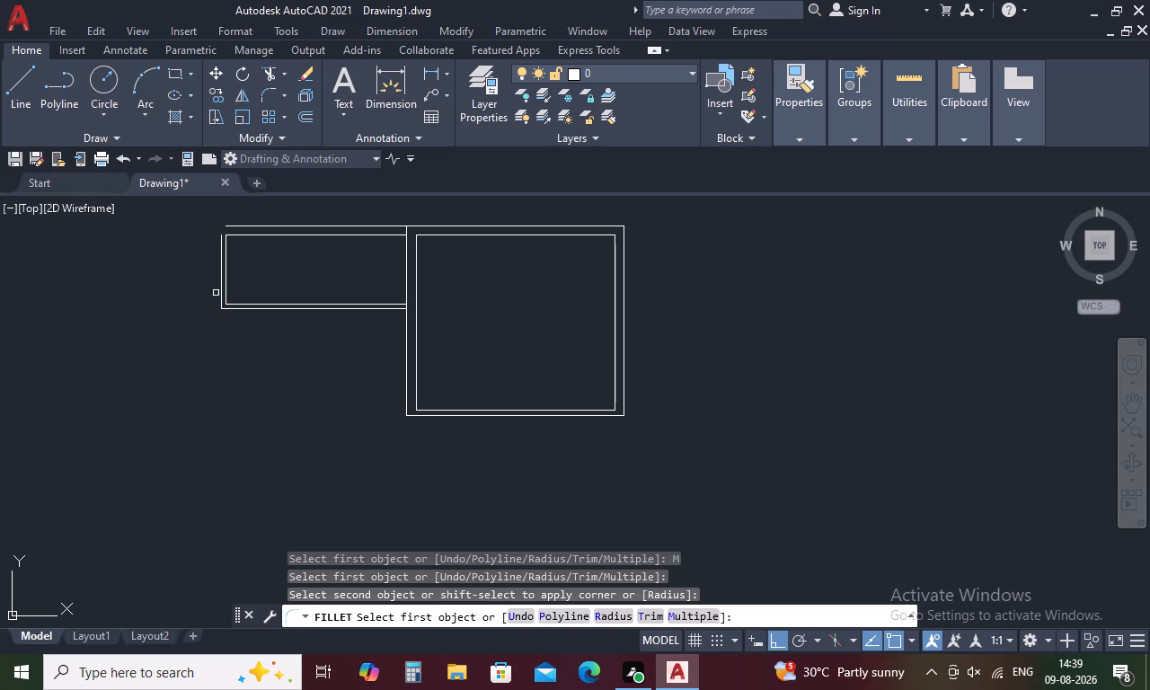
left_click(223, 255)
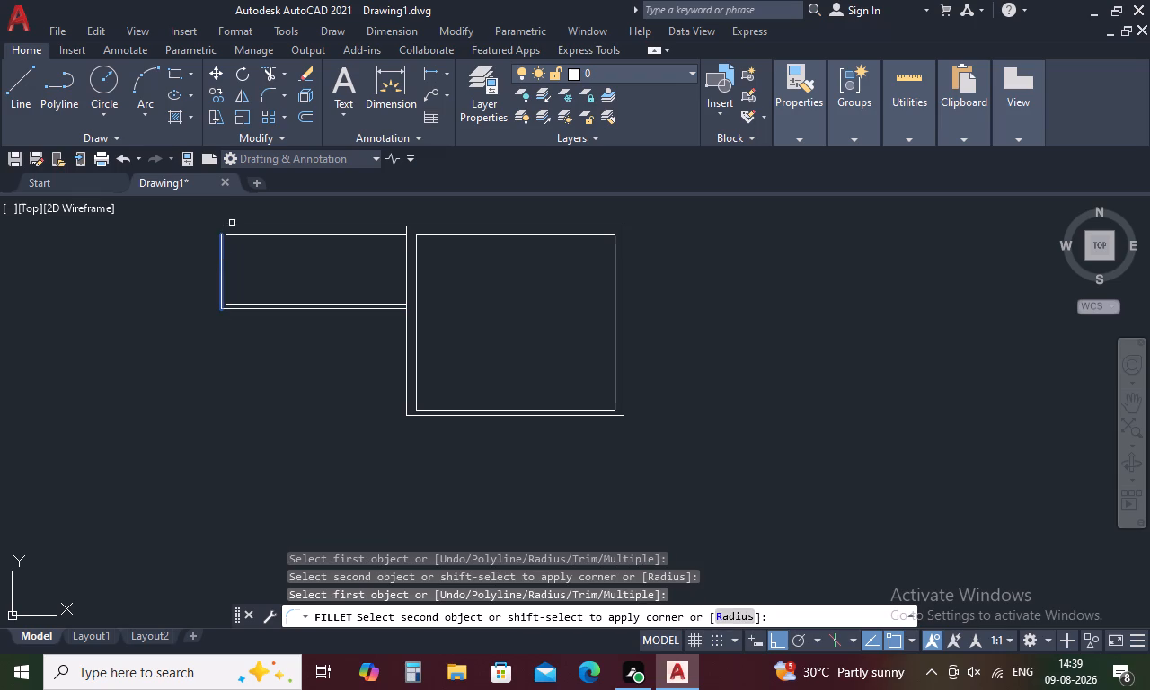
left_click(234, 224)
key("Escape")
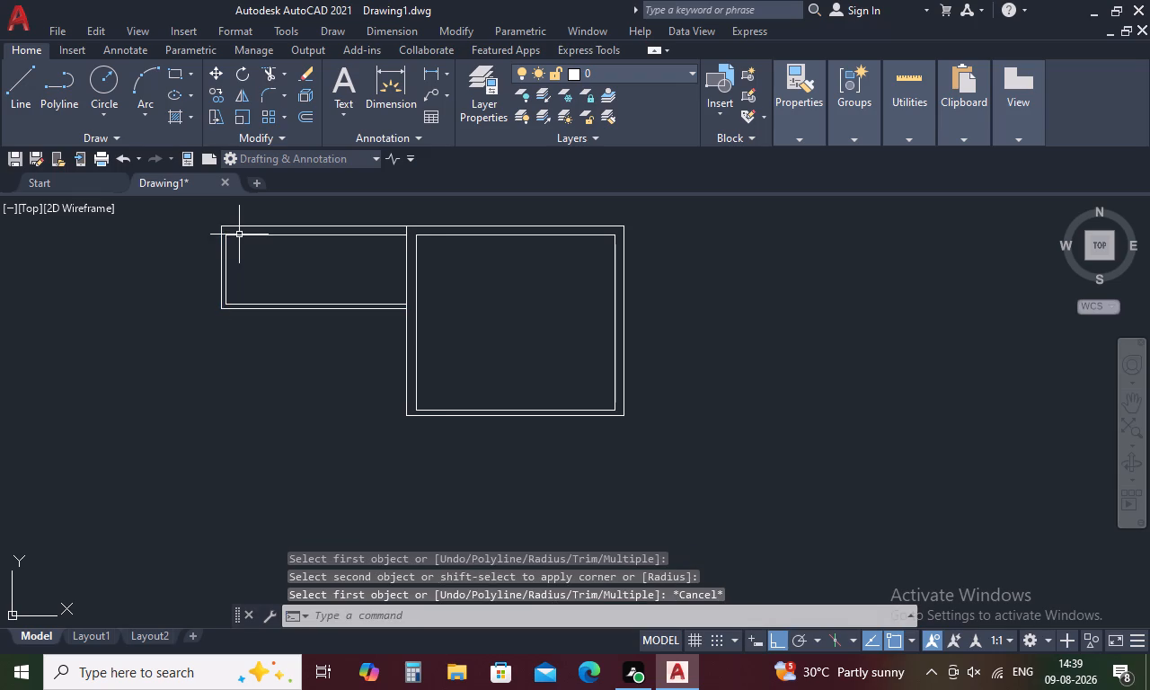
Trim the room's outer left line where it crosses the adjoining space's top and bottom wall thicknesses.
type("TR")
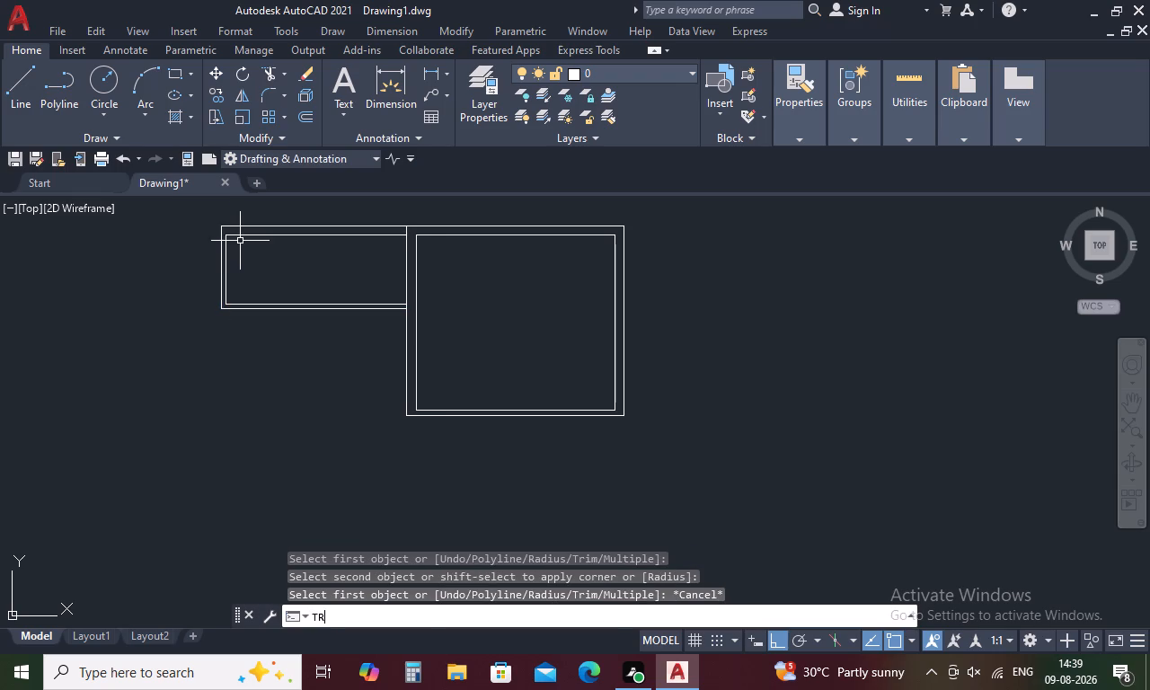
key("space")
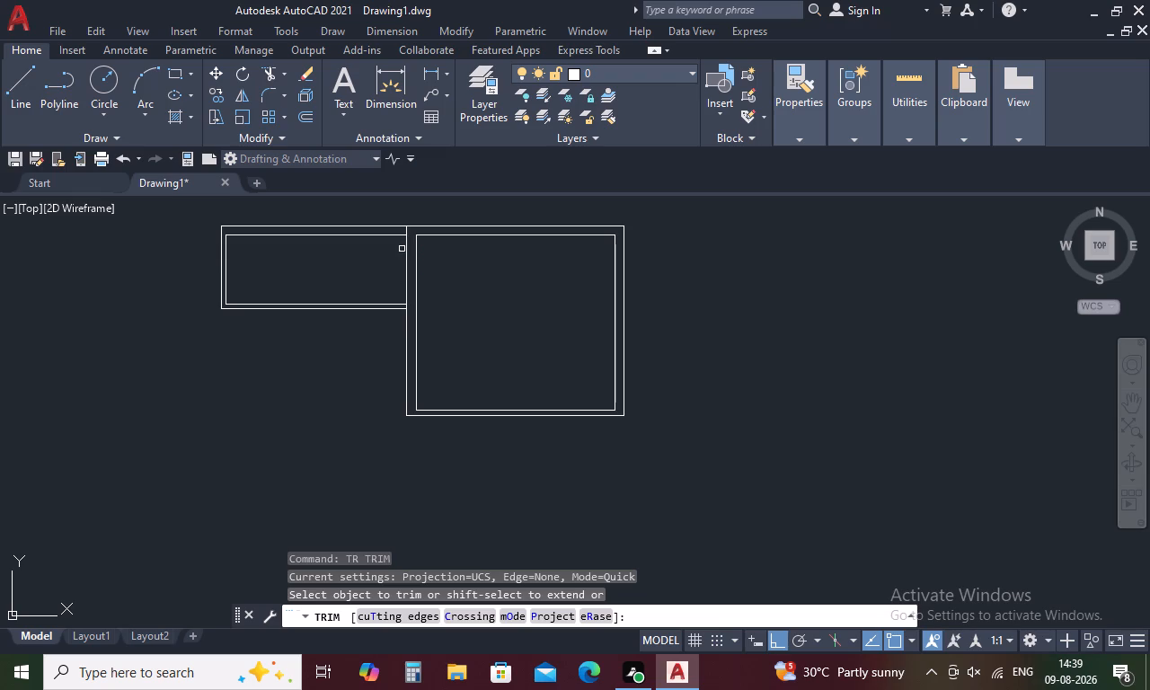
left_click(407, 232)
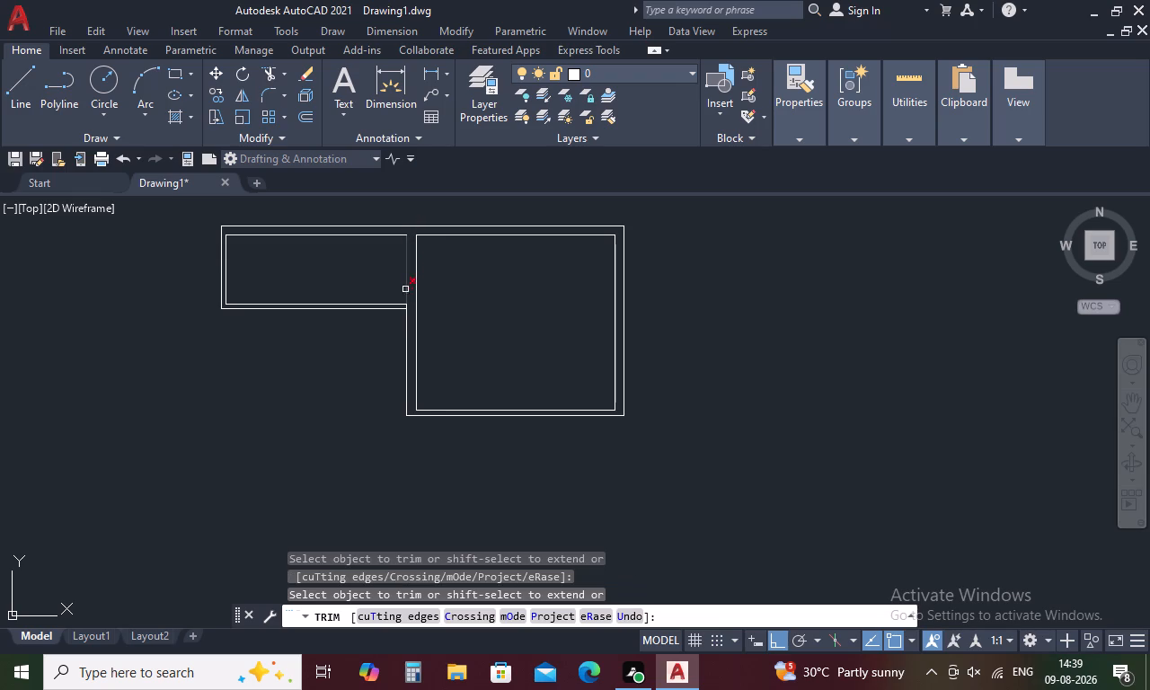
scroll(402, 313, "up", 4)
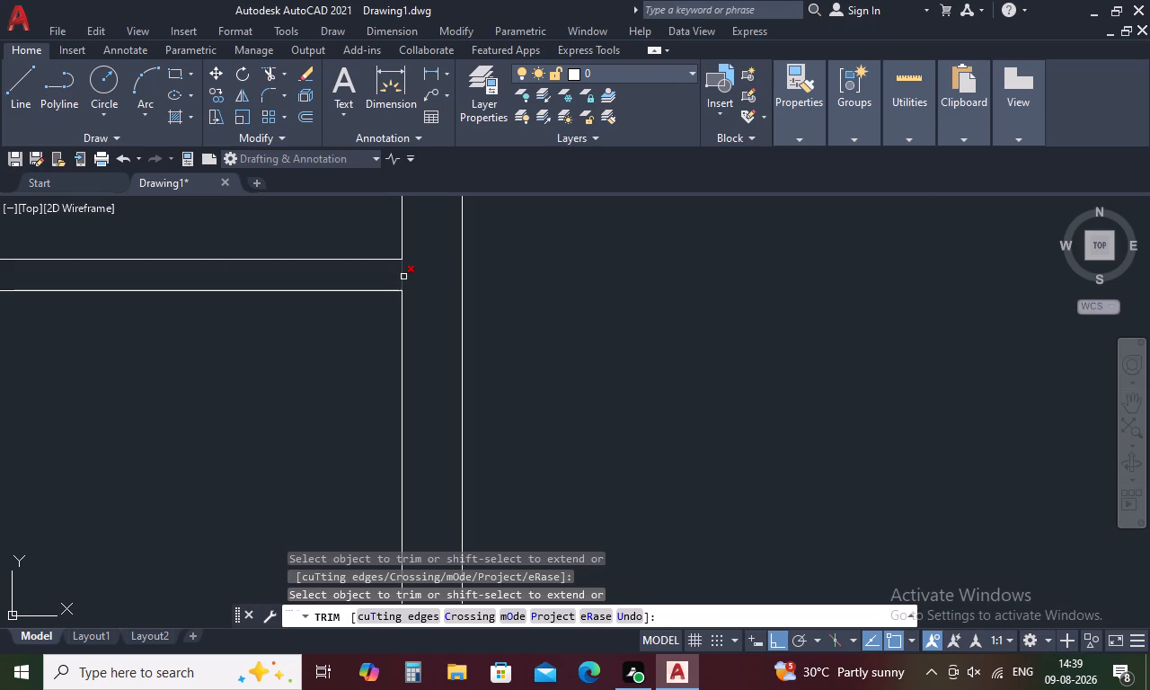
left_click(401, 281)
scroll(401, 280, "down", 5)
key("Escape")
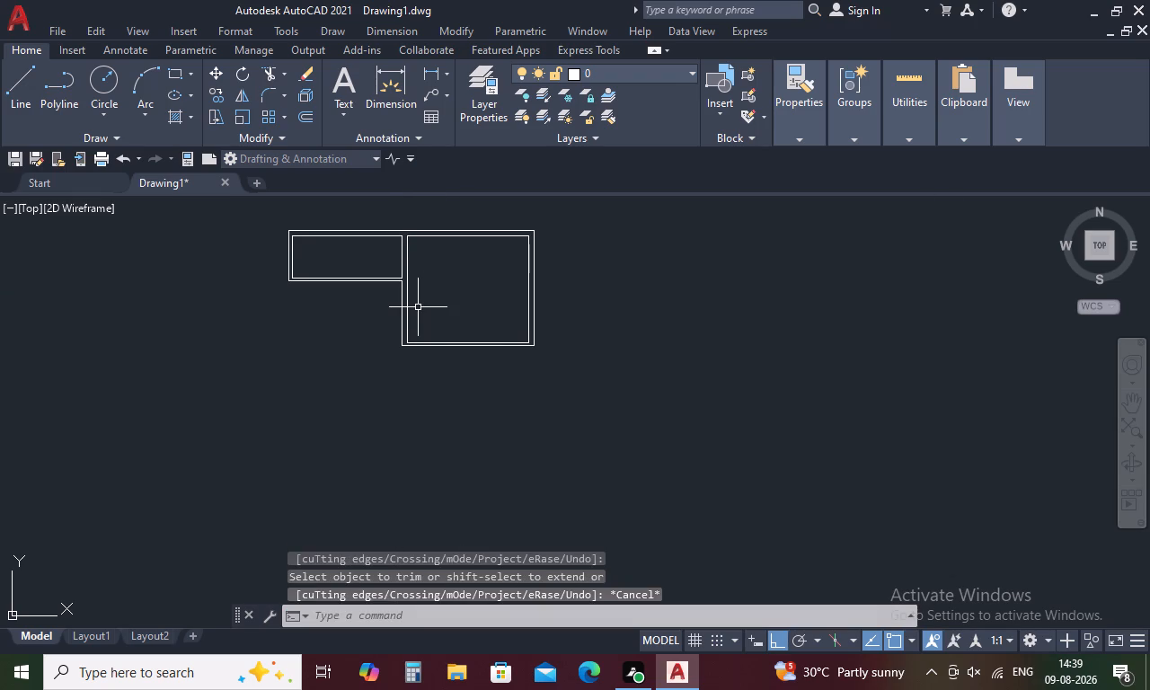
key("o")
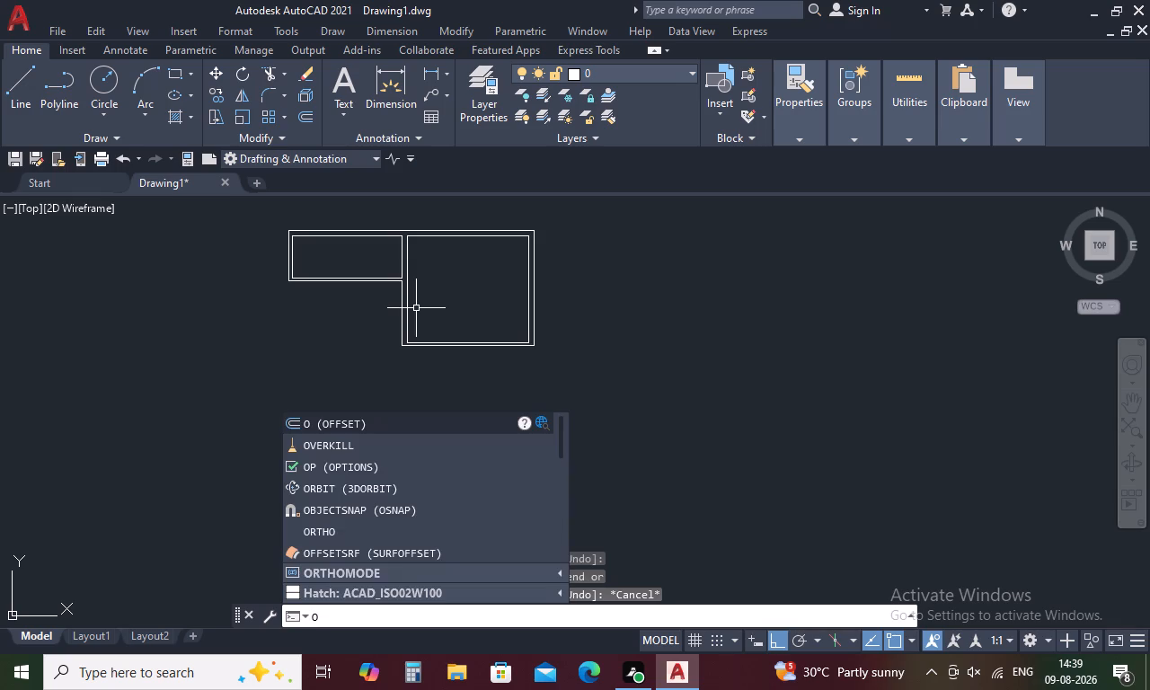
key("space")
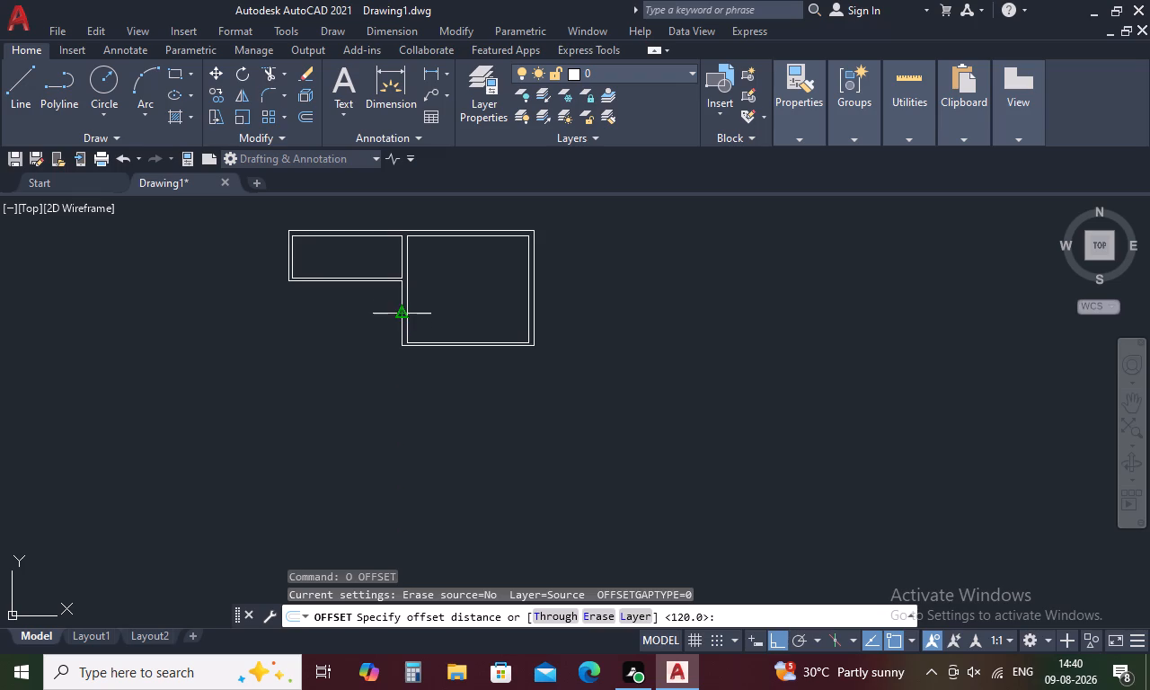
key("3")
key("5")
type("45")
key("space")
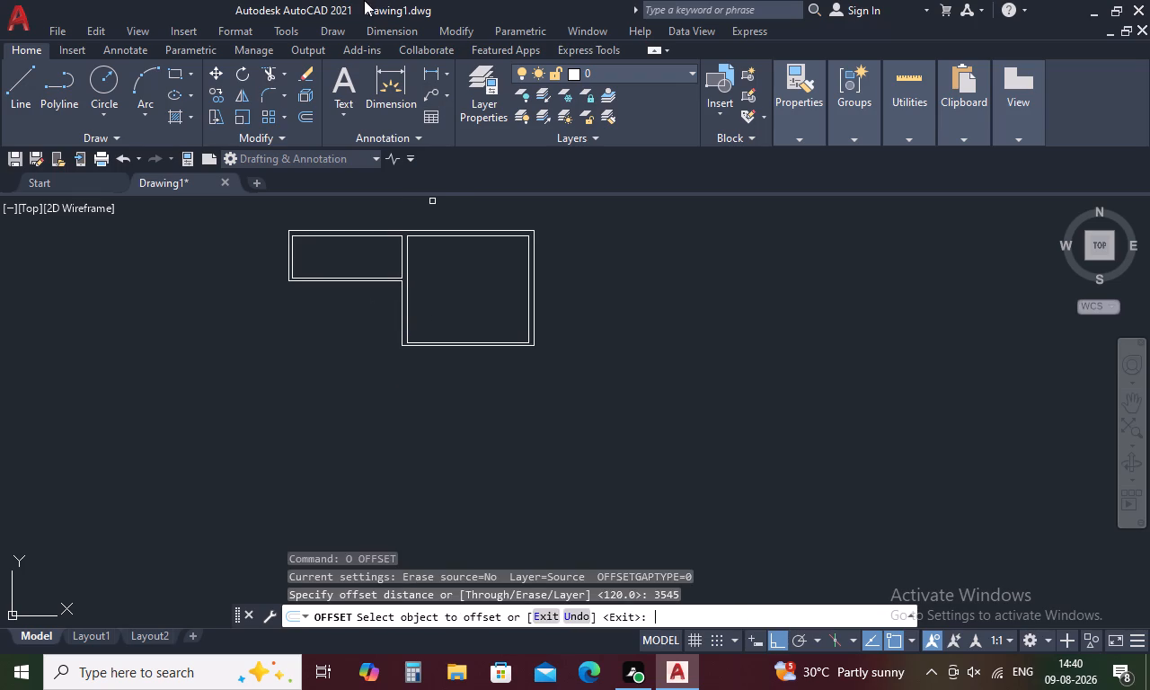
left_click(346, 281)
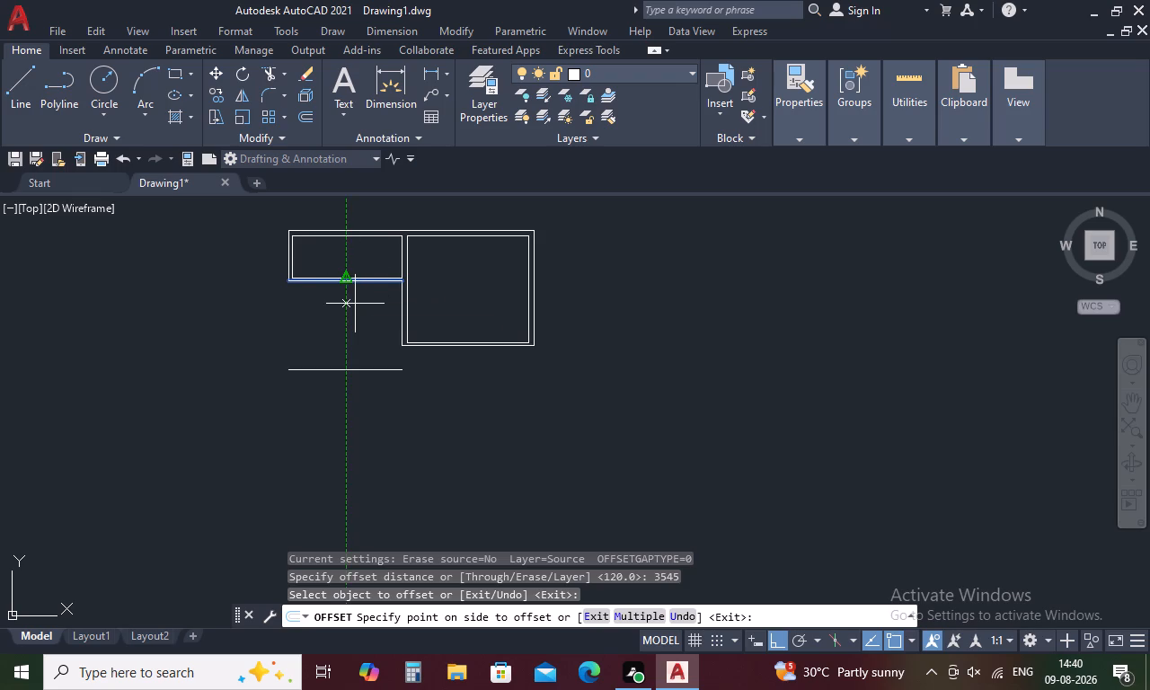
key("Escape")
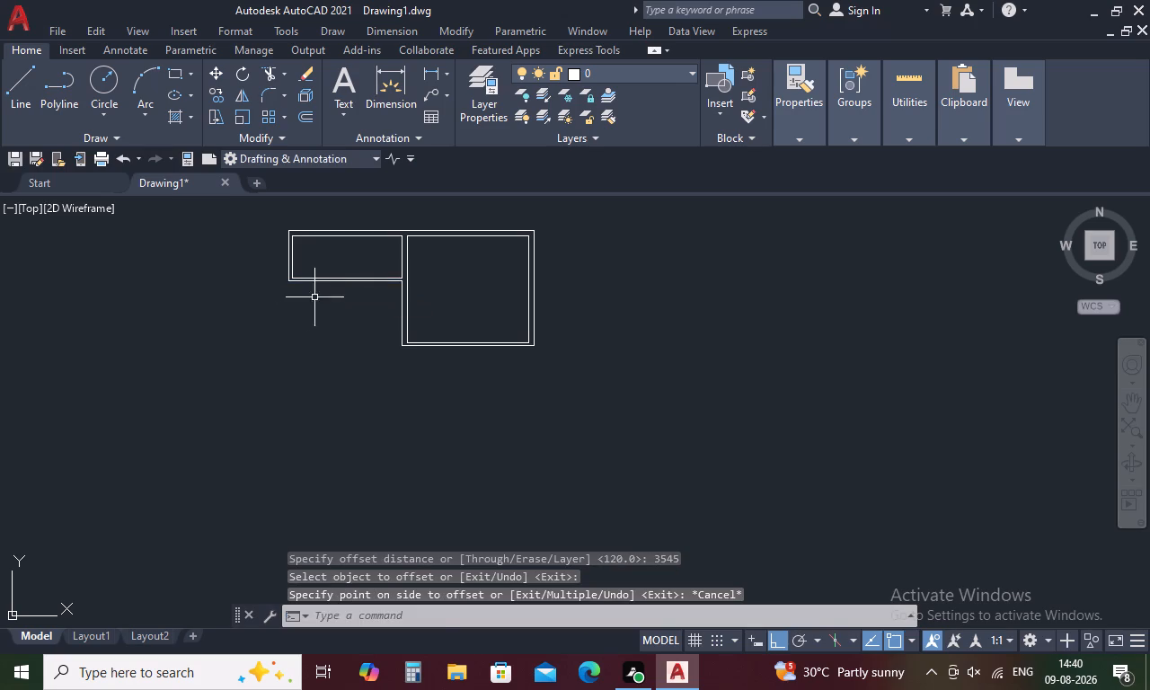
Erase the entire floor plan, including the room and the adjoining space.
left_click_drag(306, 300, 376, 391)
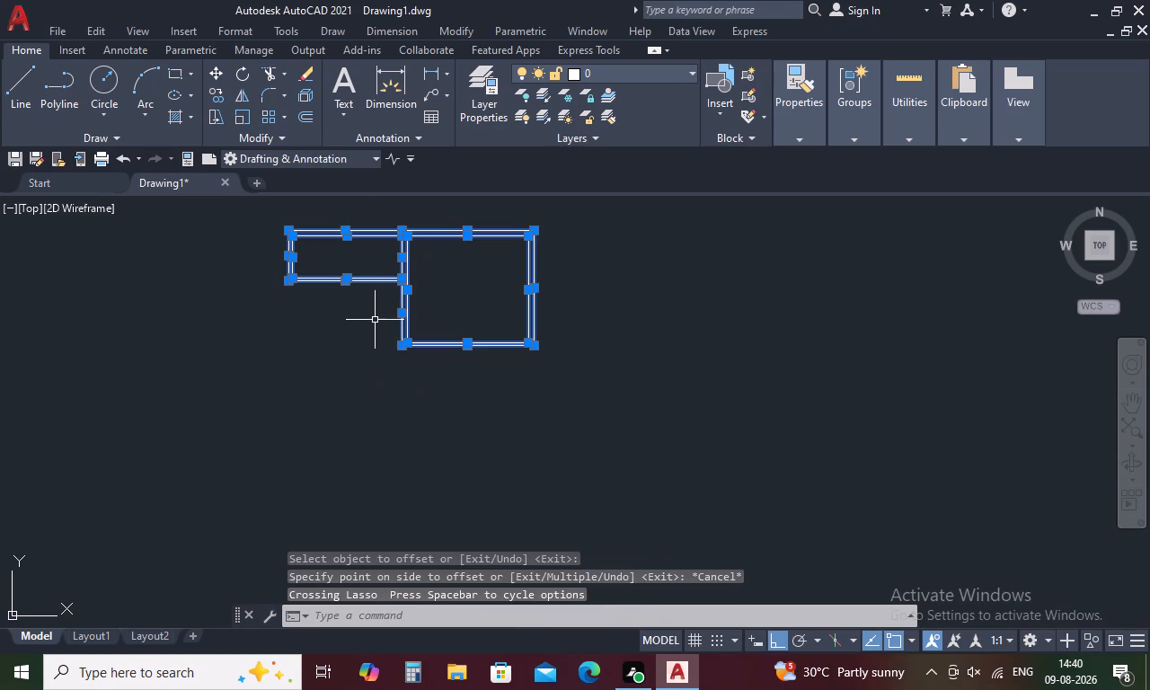
key("Delete")
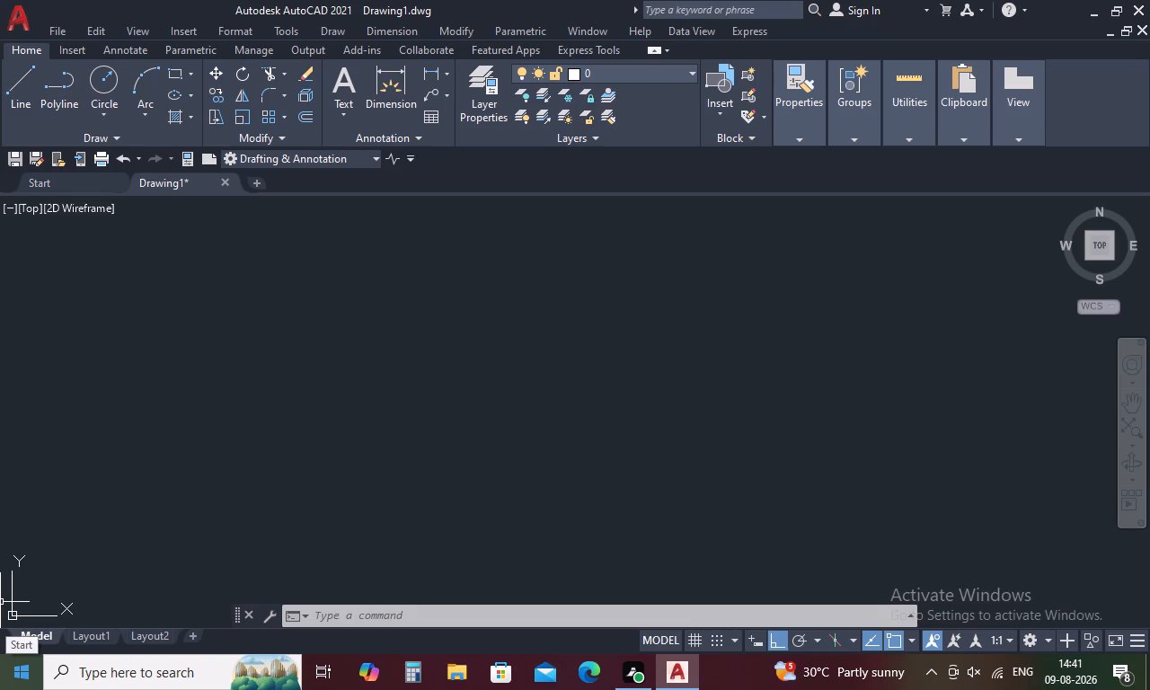
Draw a continuous chain of arbitrary connected segments with the Line command in the empty drawing area, mostly horizontal and vertical.
key("l")
key("Return")
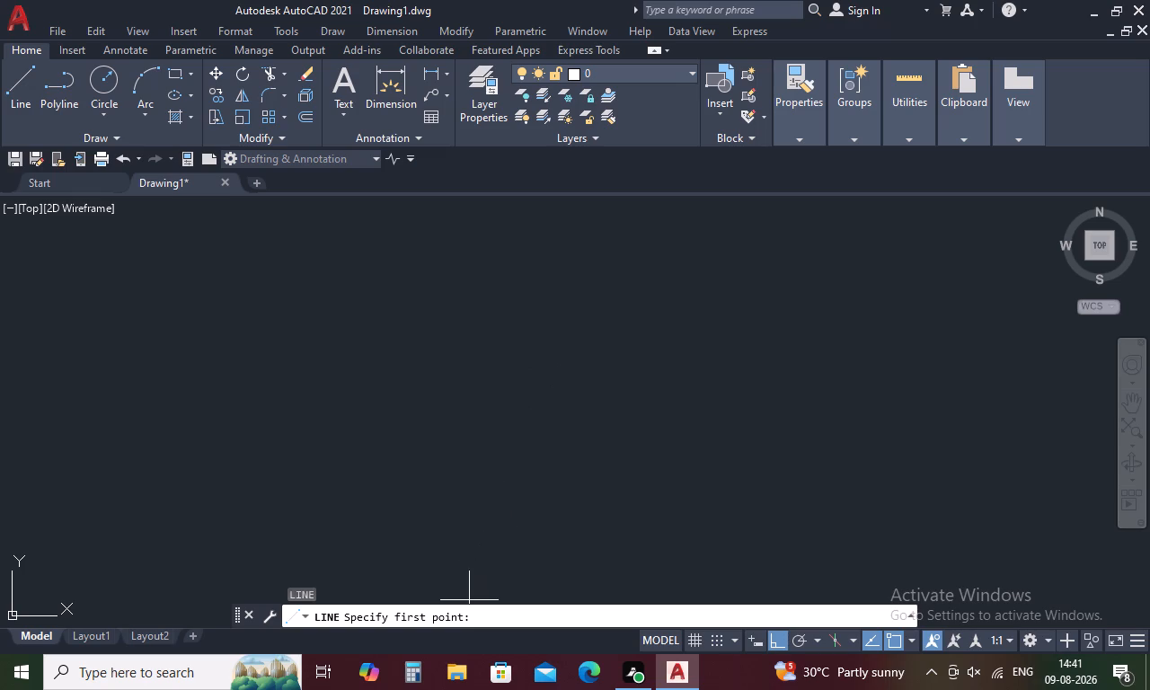
left_click_drag(548, 350, 497, 500)
left_click(301, 406)
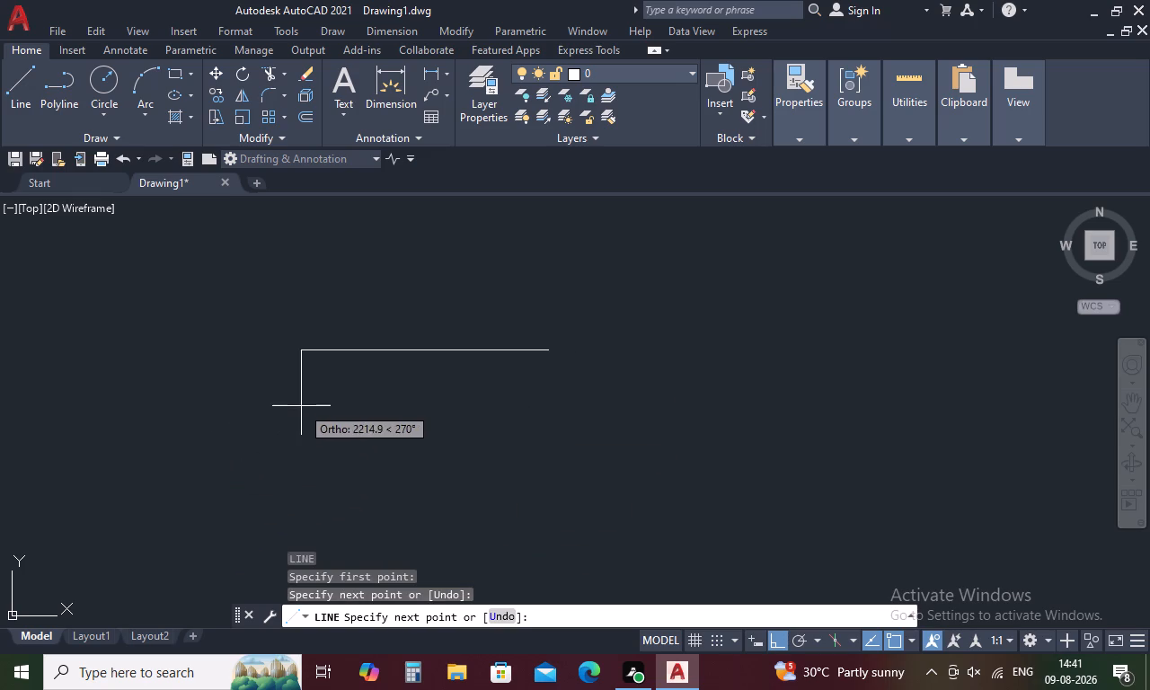
left_click(349, 307)
left_click(375, 458)
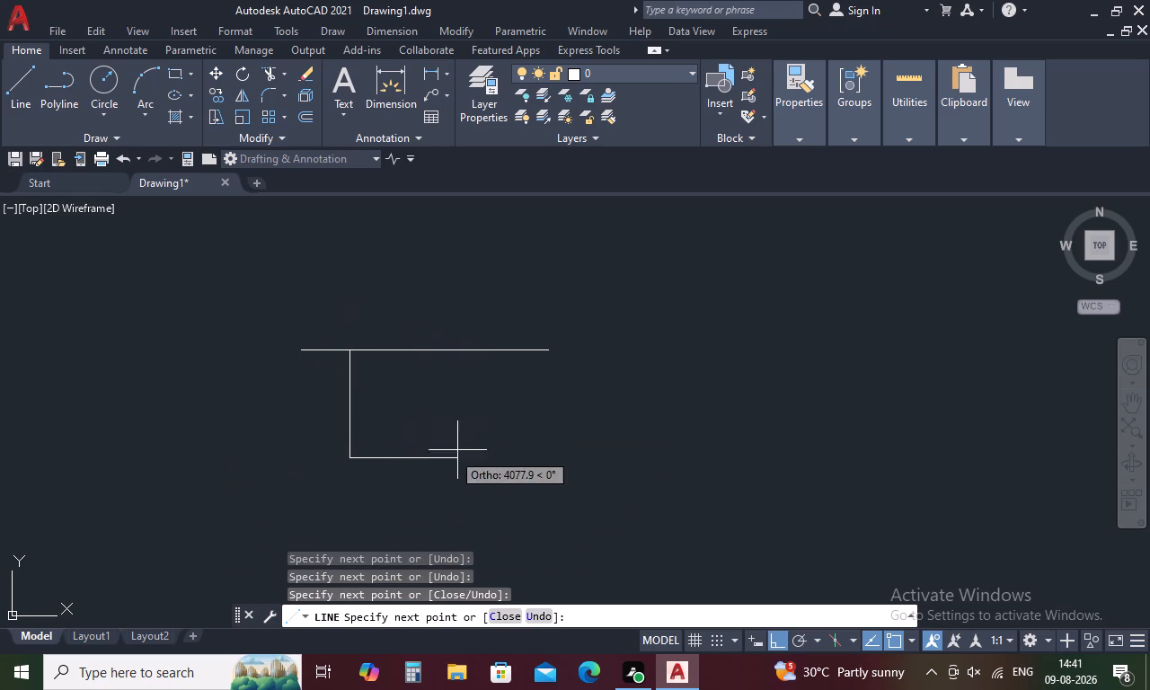
left_click(447, 402)
left_click(274, 410)
left_click(348, 362)
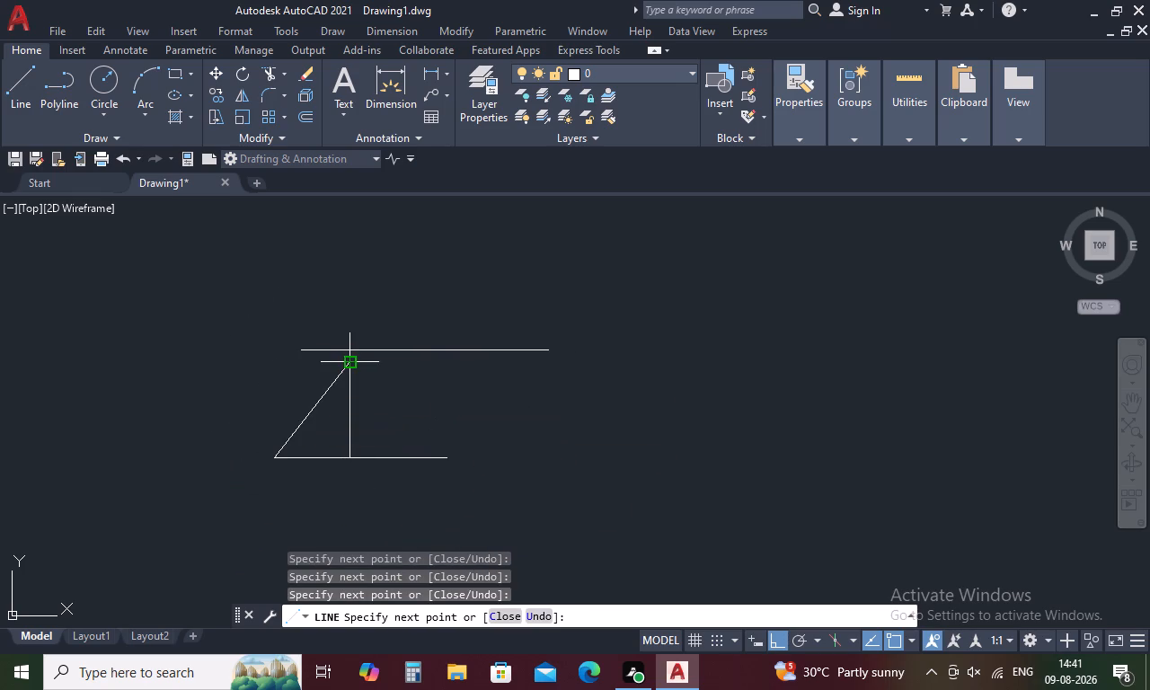
left_click(431, 420)
left_click(431, 443)
left_click(501, 427)
left_click(504, 394)
left_click(447, 403)
left_click(443, 435)
left_click(483, 410)
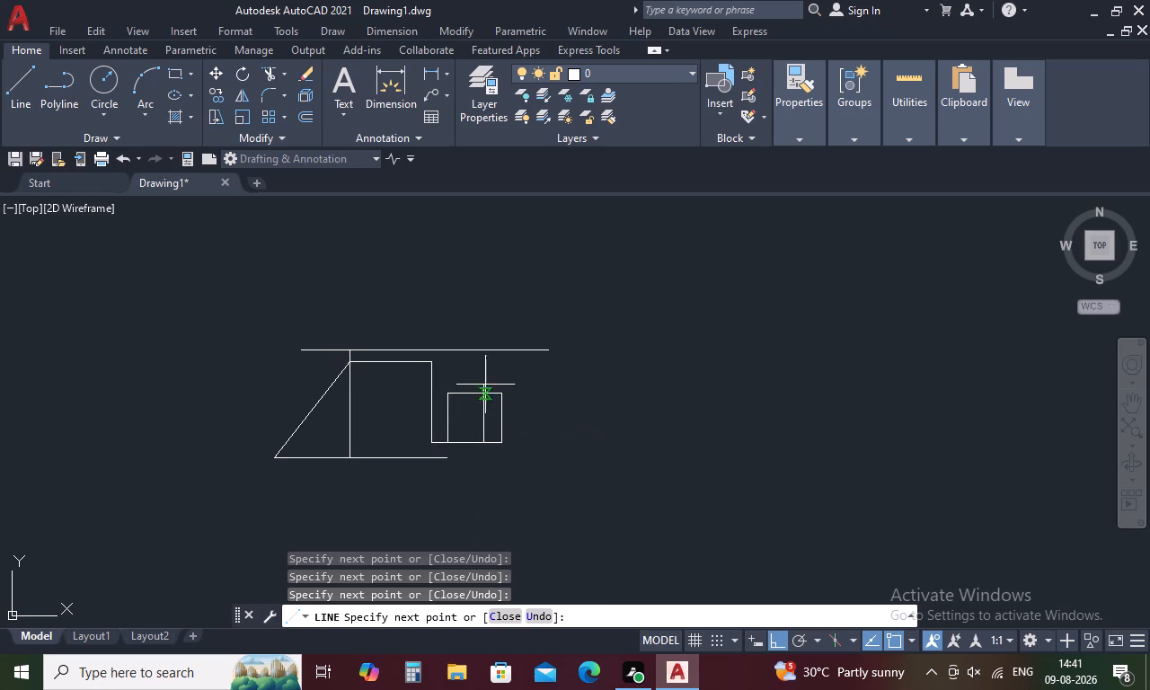
left_click(485, 383)
left_click_drag(500, 353, 514, 366)
left_click_drag(532, 391, 540, 444)
left_click_drag(535, 474, 533, 491)
left_click_drag(533, 501, 528, 512)
left_click(371, 526)
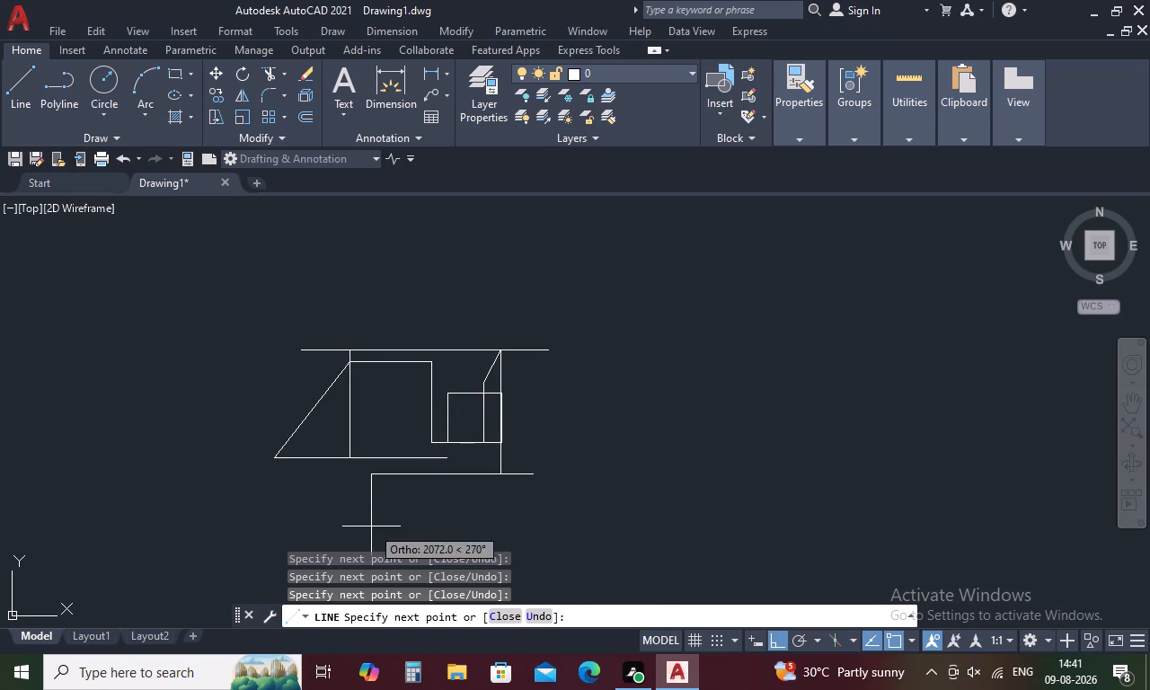
left_click(355, 455)
left_click_drag(383, 437, 387, 451)
left_click_drag(395, 473, 398, 509)
left_click(358, 505)
left_click(230, 482)
left_click_drag(208, 411, 259, 367)
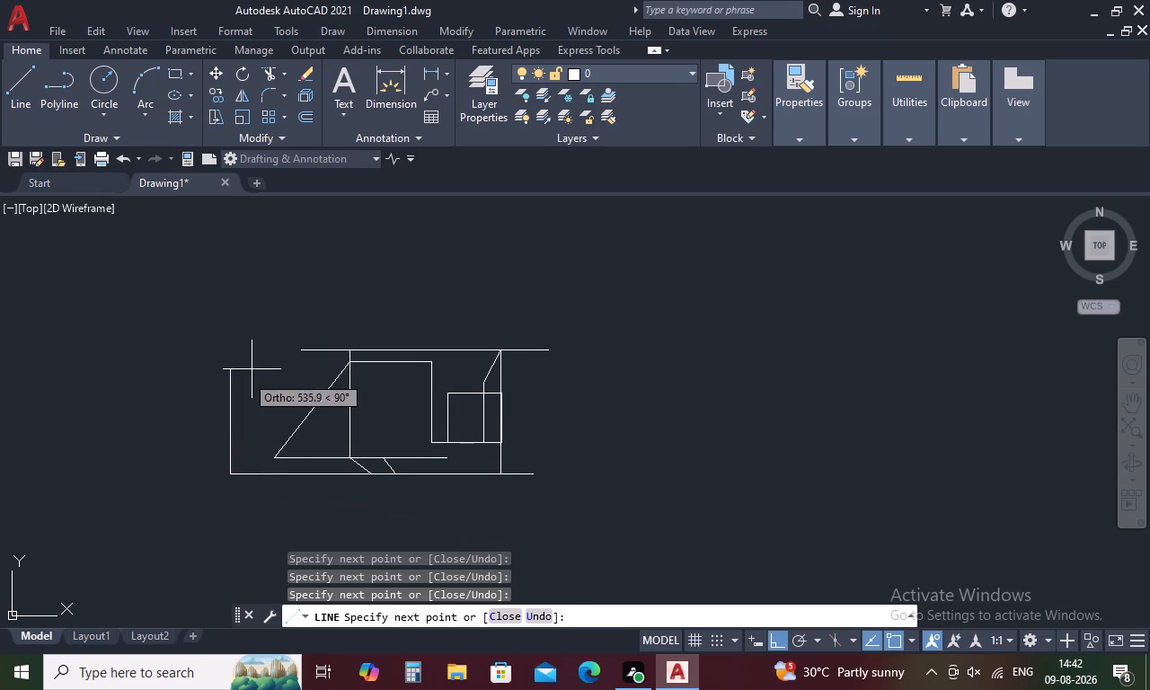
left_click_drag(259, 367, 282, 370)
left_click_drag(286, 376, 296, 395)
left_click_drag(304, 403, 314, 414)
left_click_drag(332, 420, 366, 419)
left_click_drag(398, 404, 422, 395)
left_click(485, 337)
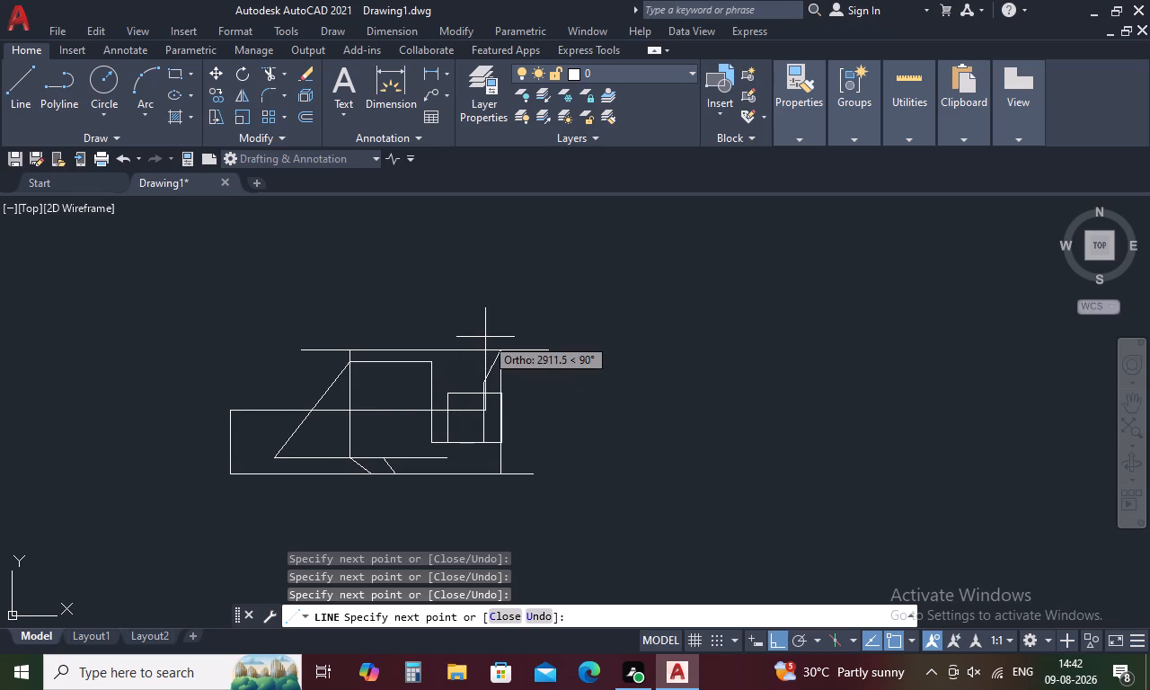
left_click_drag(485, 337, 444, 362)
left_click(341, 395)
left_click(341, 389)
left_click(350, 373)
left_click(376, 357)
left_click_drag(392, 366, 398, 376)
left_click_drag(402, 394, 402, 408)
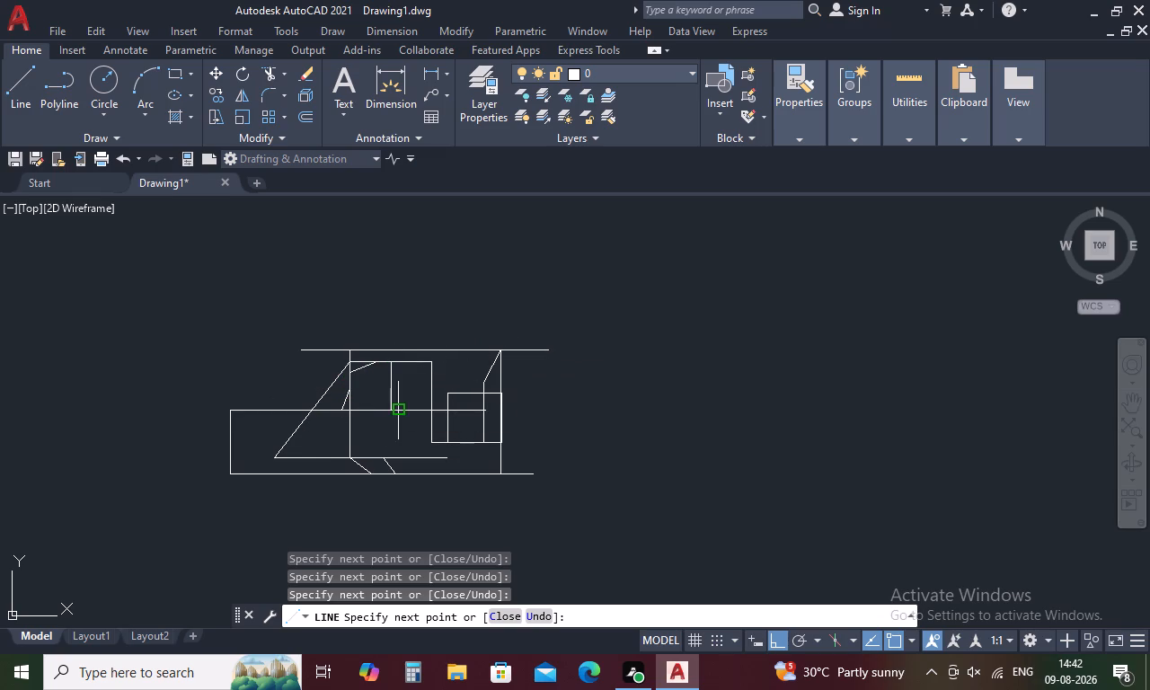
left_click_drag(402, 408, 402, 409)
left_click(402, 416)
double_click(315, 468)
left_click_drag(316, 465, 336, 452)
left_click_drag(351, 446, 386, 436)
left_click_drag(441, 421, 475, 452)
left_click_drag(496, 486, 504, 519)
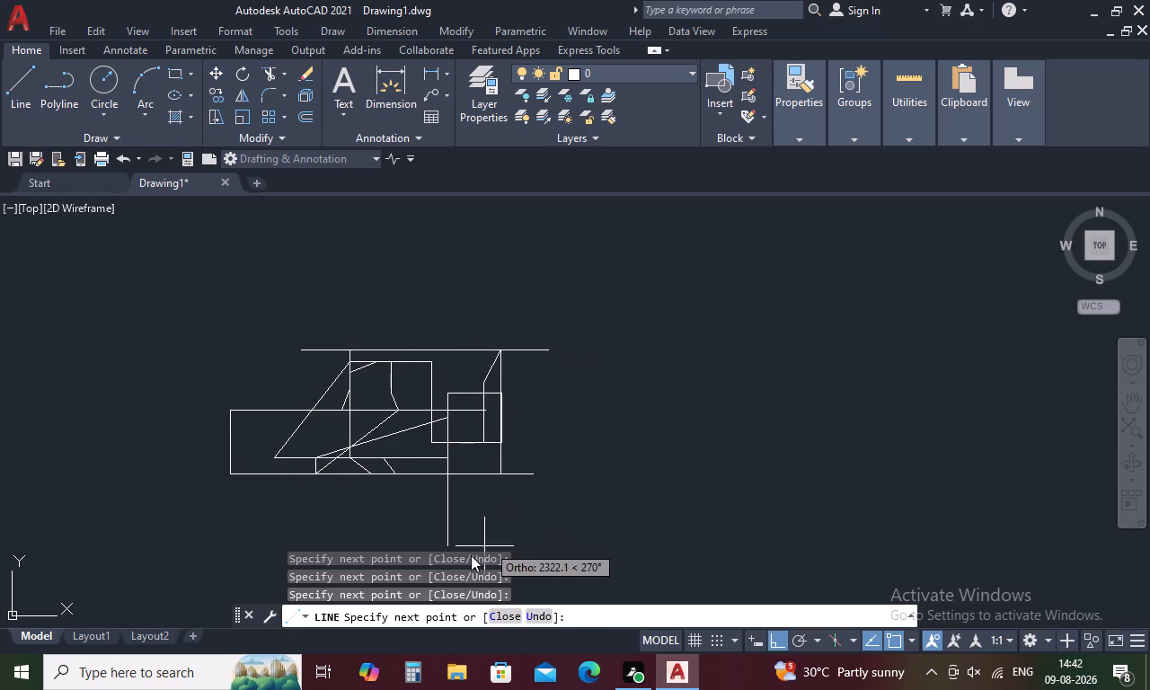
left_click(407, 621)
left_click_drag(407, 621, 425, 632)
left_click_drag(516, 660, 716, 545)
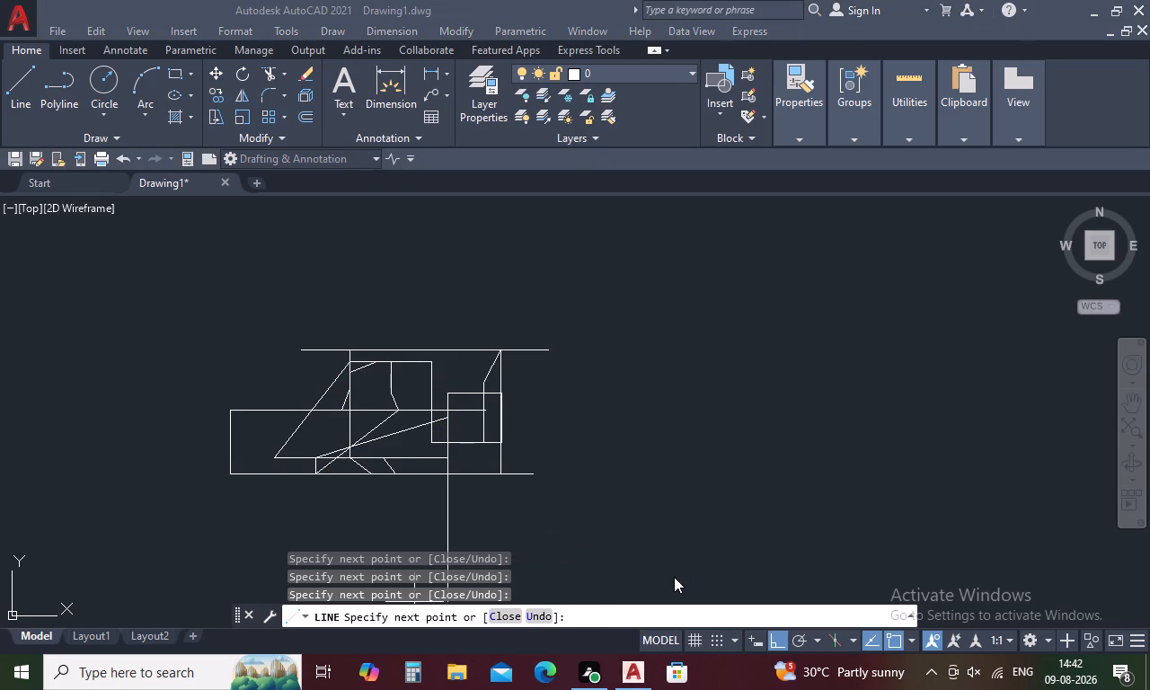
key("Escape")
scroll(451, 404, "down", 3)
left_click_drag(451, 404, 357, 500)
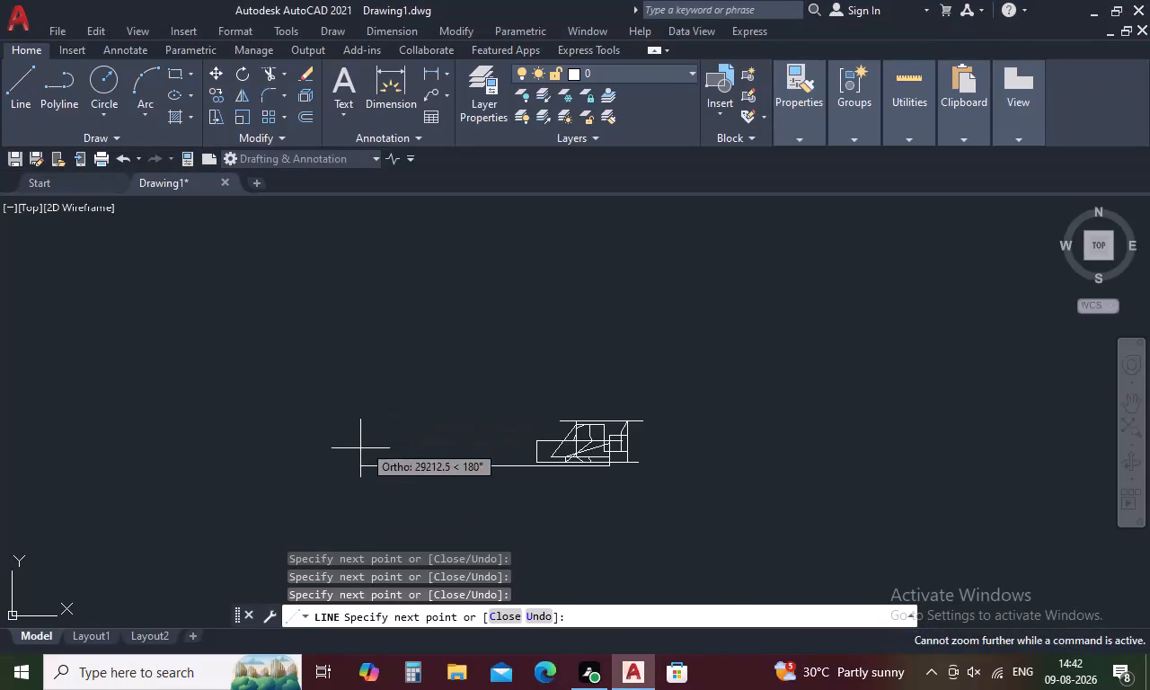
left_click_drag(357, 500, 729, 545)
key("Escape")
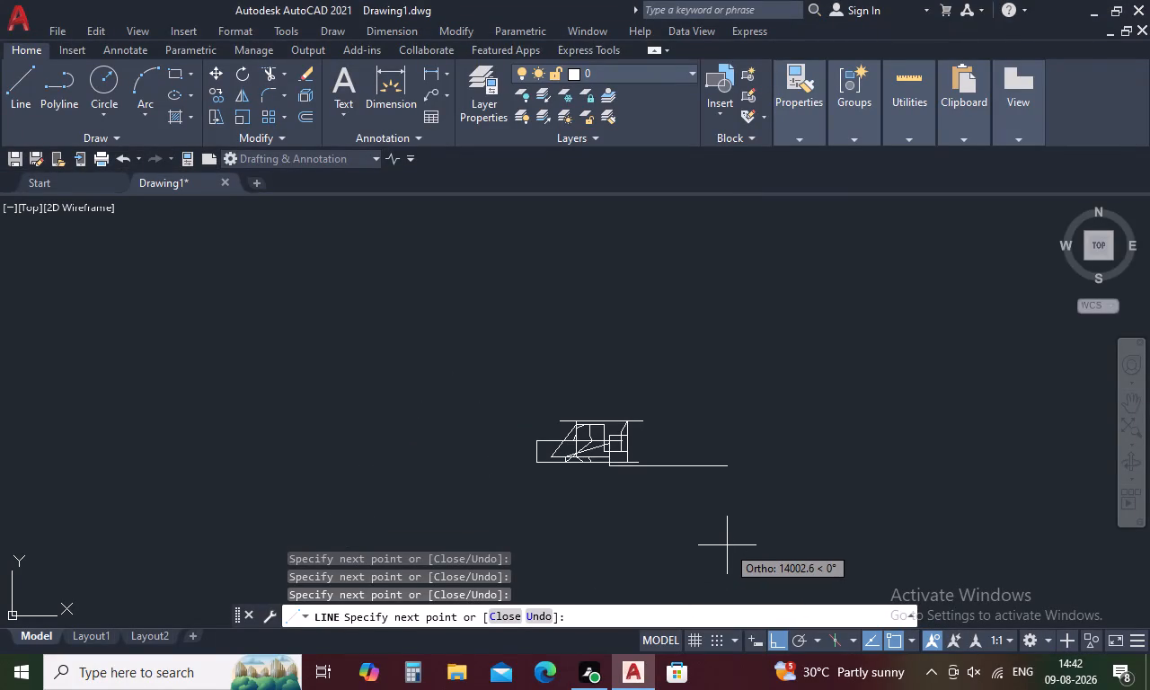
key("Escape")
Select the freehand line cluster with lasso selections around it.
left_click_drag(680, 347, 577, 543)
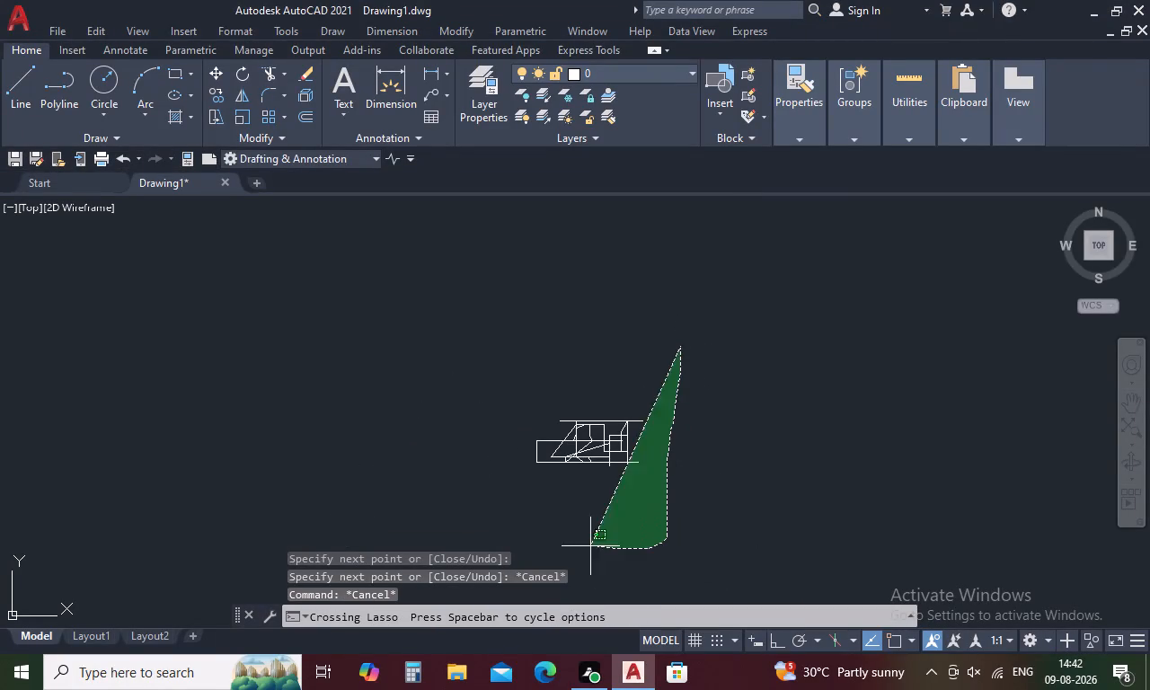
left_click_drag(577, 543, 491, 438)
left_click_drag(588, 413, 687, 499)
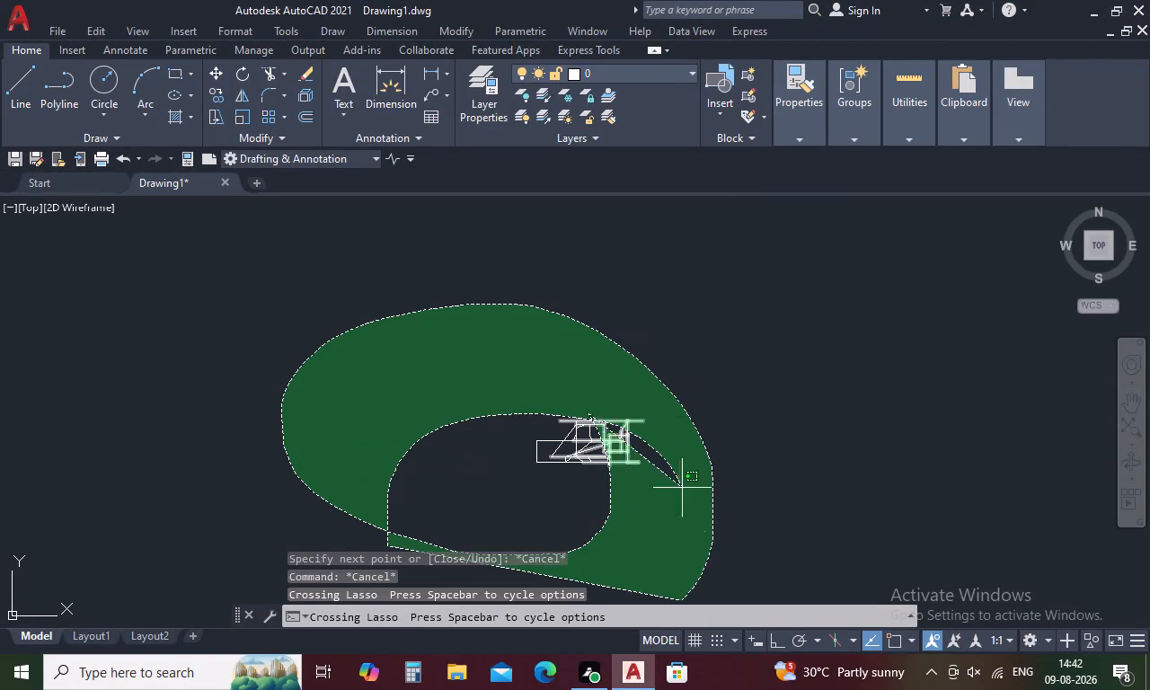
left_click_drag(687, 499, 503, 407)
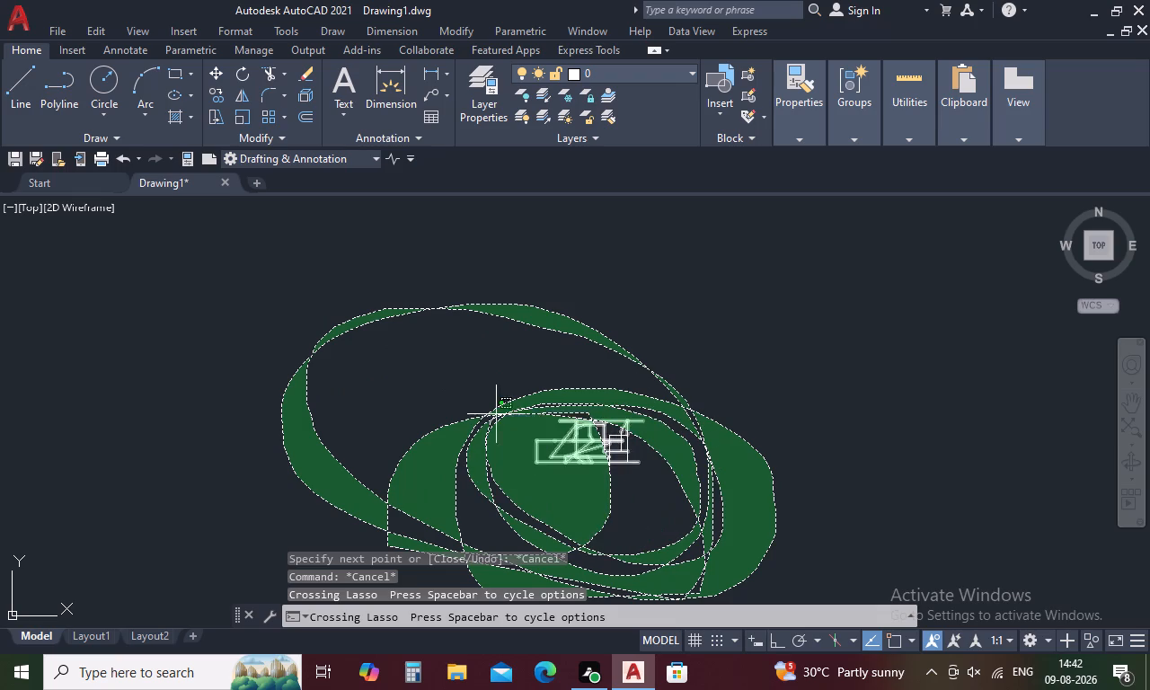
left_click_drag(503, 407, 661, 463)
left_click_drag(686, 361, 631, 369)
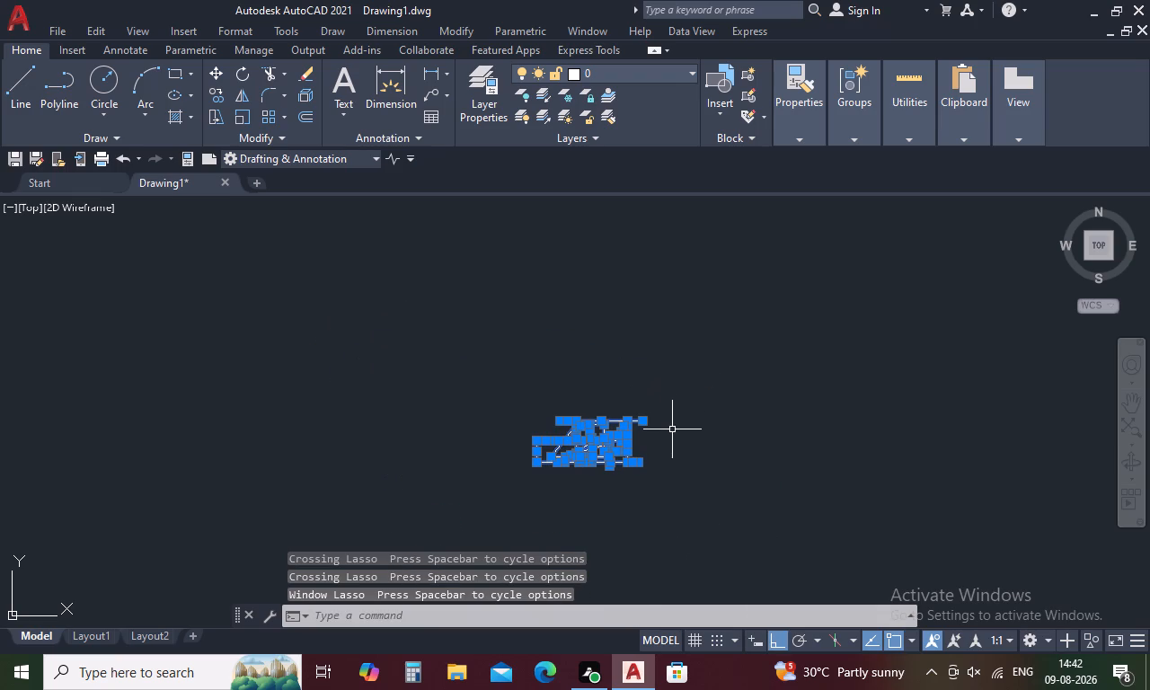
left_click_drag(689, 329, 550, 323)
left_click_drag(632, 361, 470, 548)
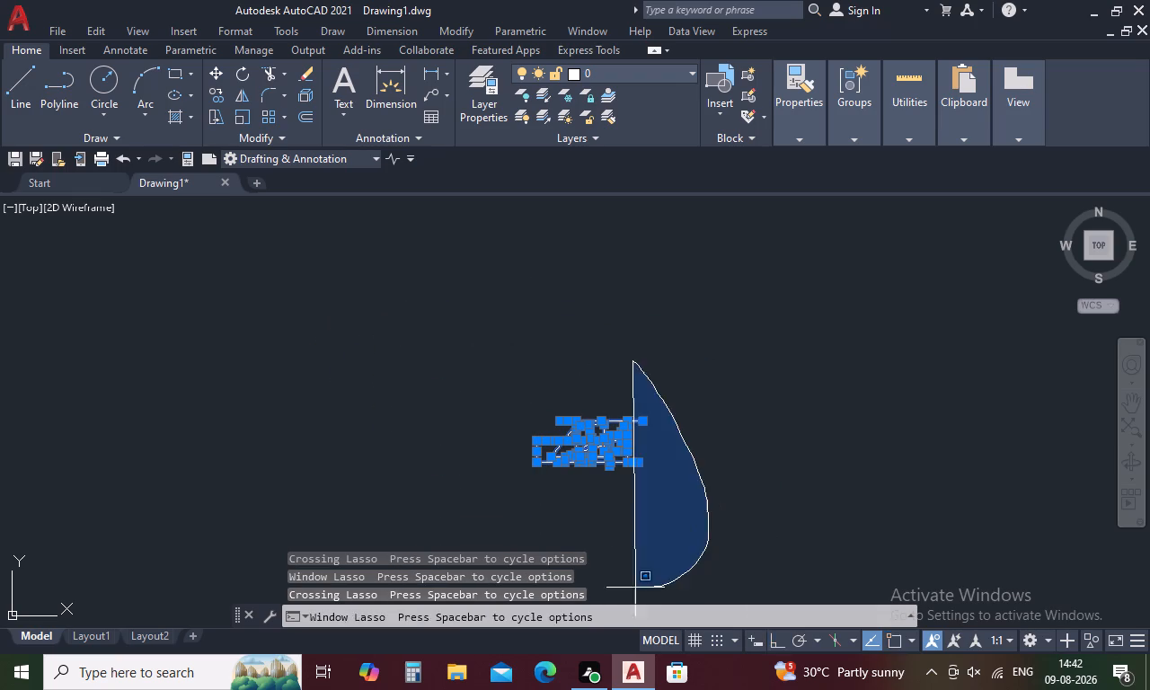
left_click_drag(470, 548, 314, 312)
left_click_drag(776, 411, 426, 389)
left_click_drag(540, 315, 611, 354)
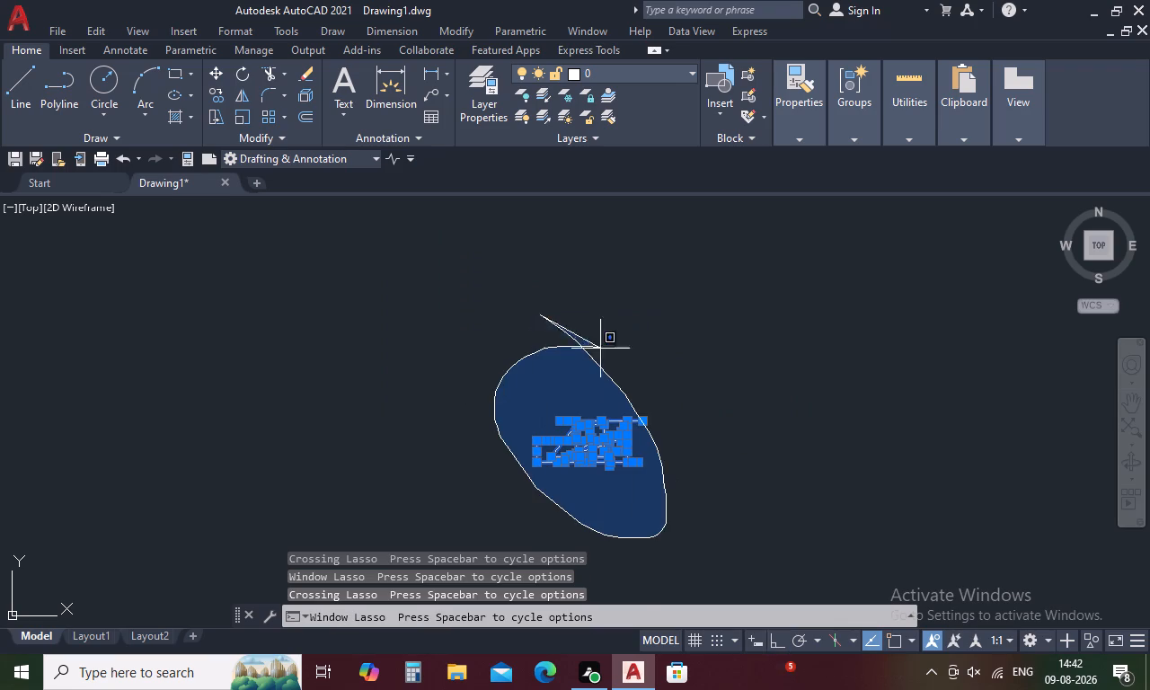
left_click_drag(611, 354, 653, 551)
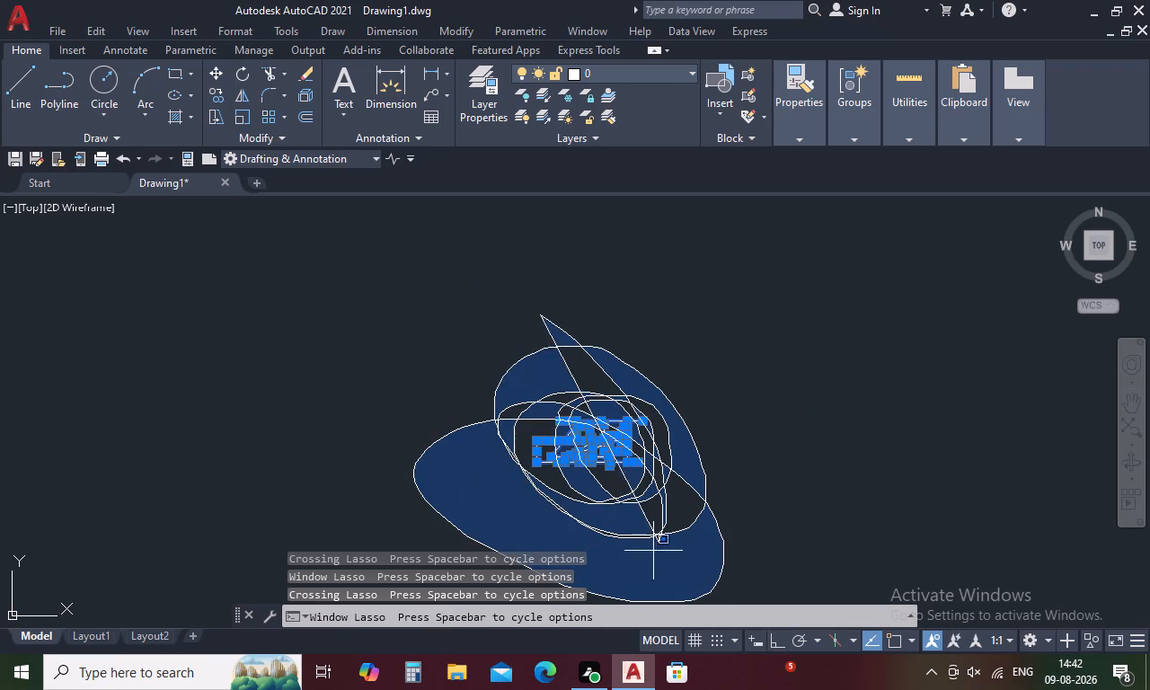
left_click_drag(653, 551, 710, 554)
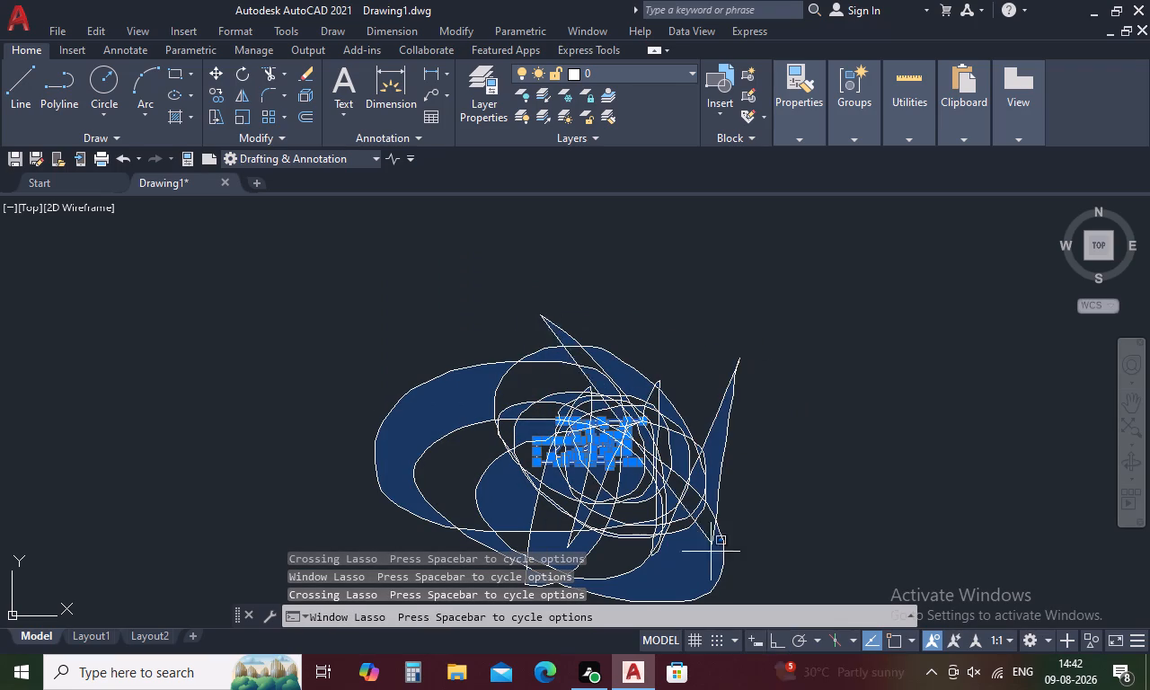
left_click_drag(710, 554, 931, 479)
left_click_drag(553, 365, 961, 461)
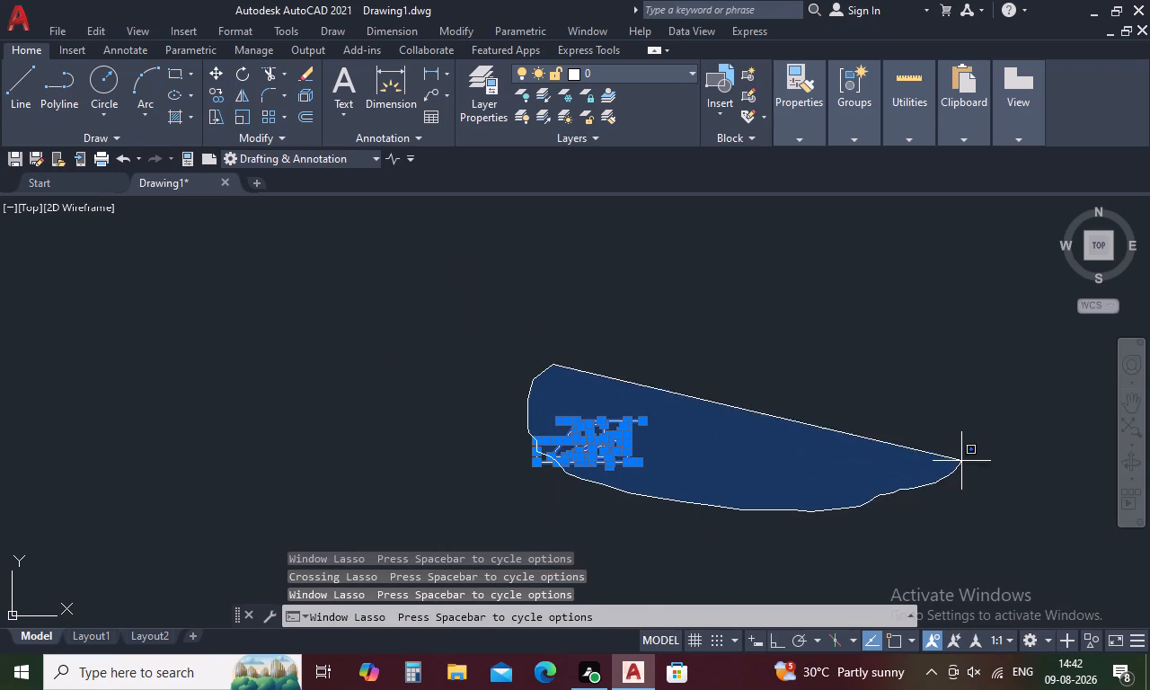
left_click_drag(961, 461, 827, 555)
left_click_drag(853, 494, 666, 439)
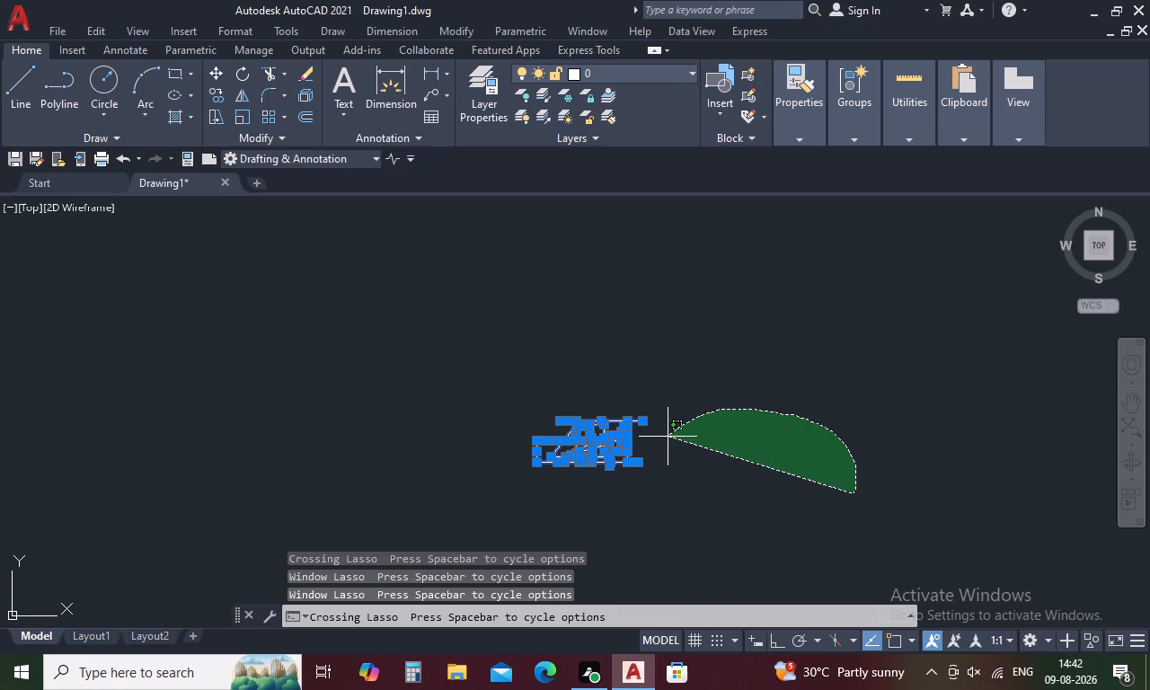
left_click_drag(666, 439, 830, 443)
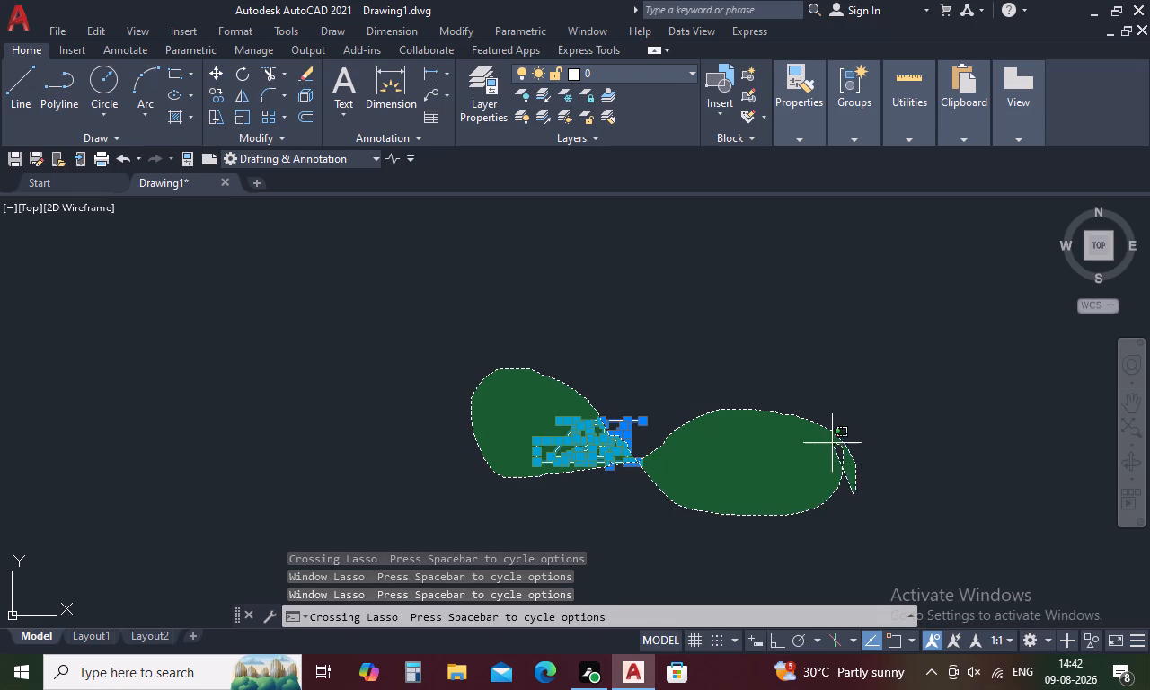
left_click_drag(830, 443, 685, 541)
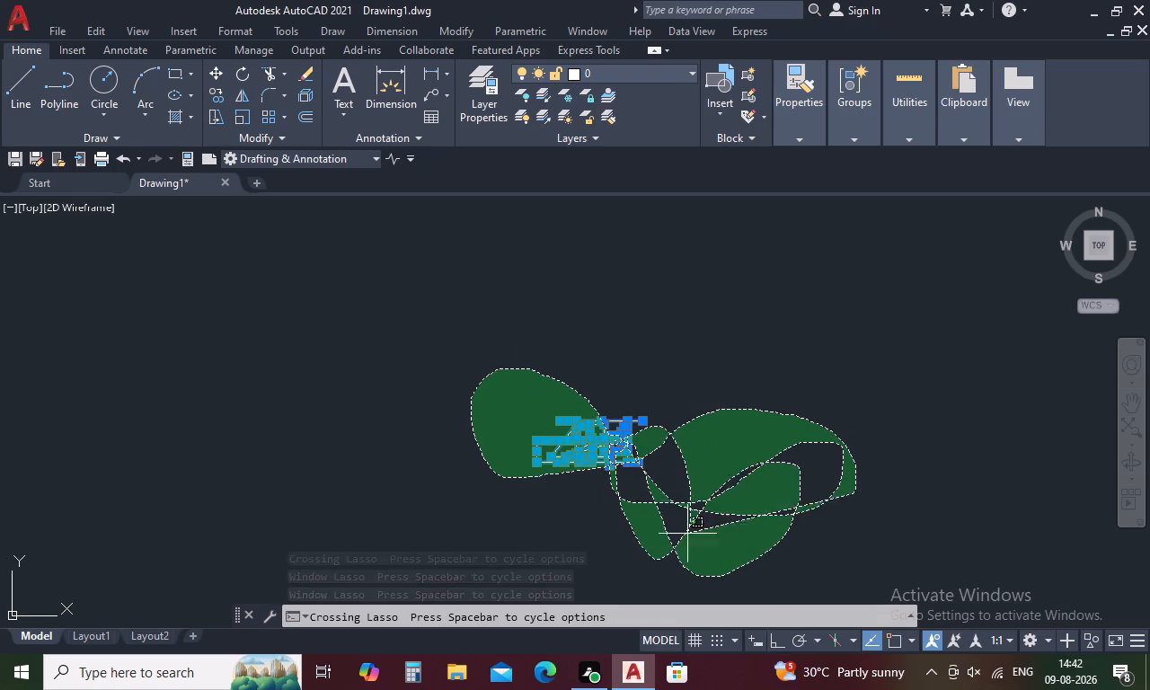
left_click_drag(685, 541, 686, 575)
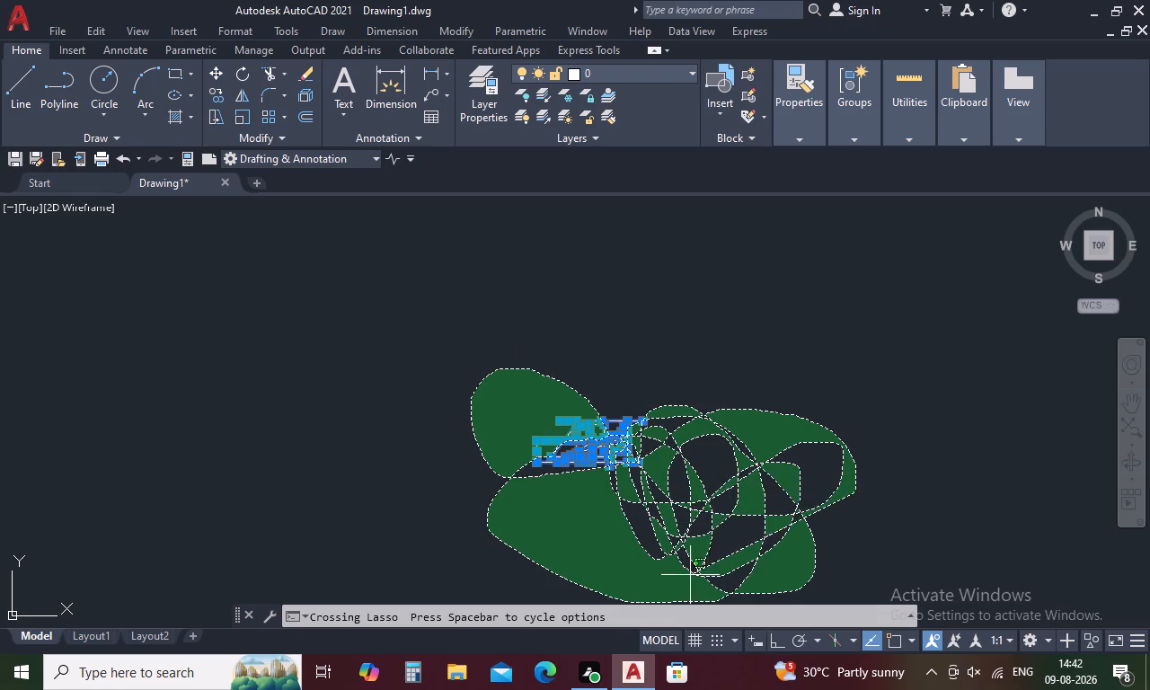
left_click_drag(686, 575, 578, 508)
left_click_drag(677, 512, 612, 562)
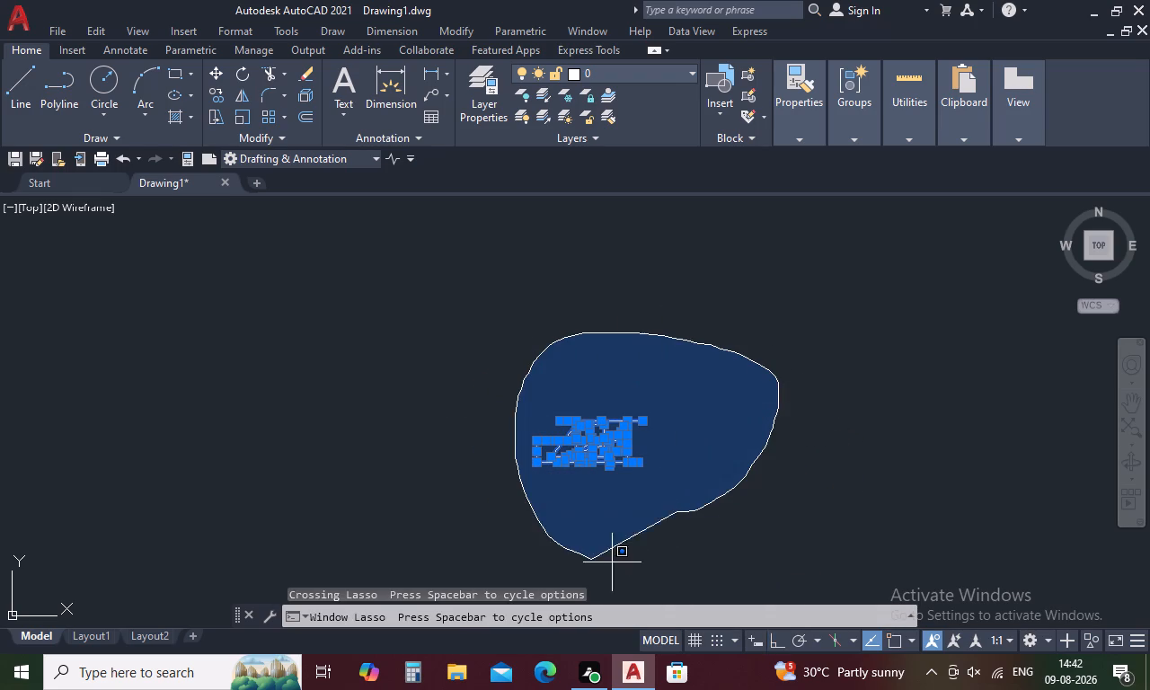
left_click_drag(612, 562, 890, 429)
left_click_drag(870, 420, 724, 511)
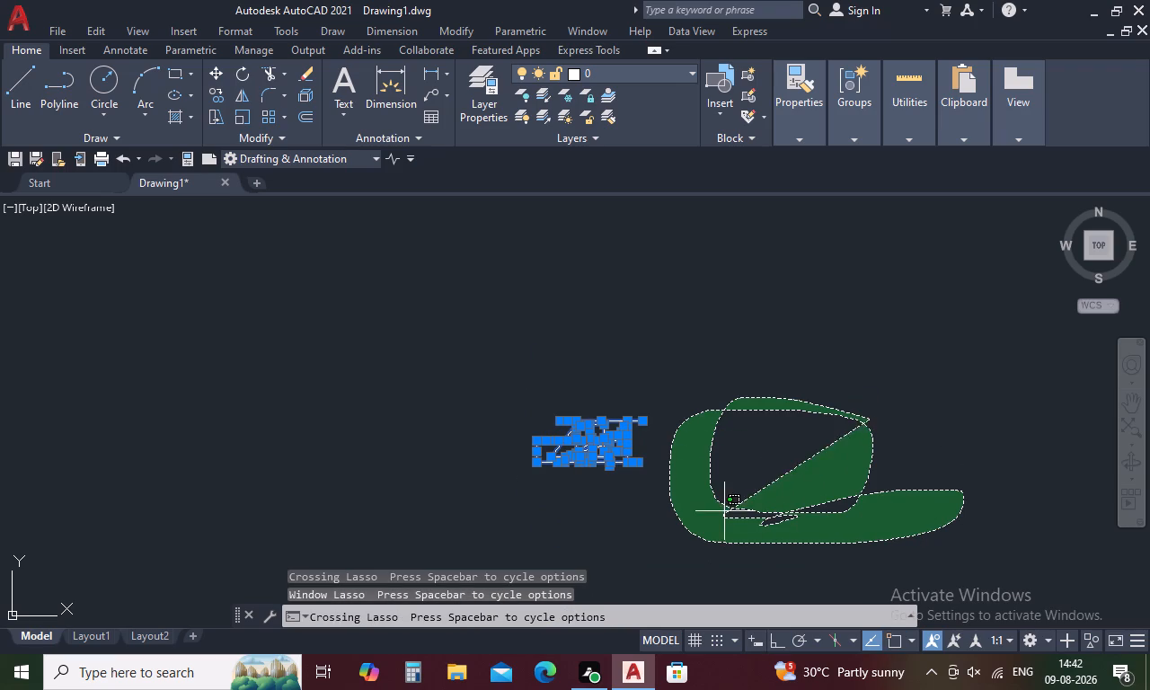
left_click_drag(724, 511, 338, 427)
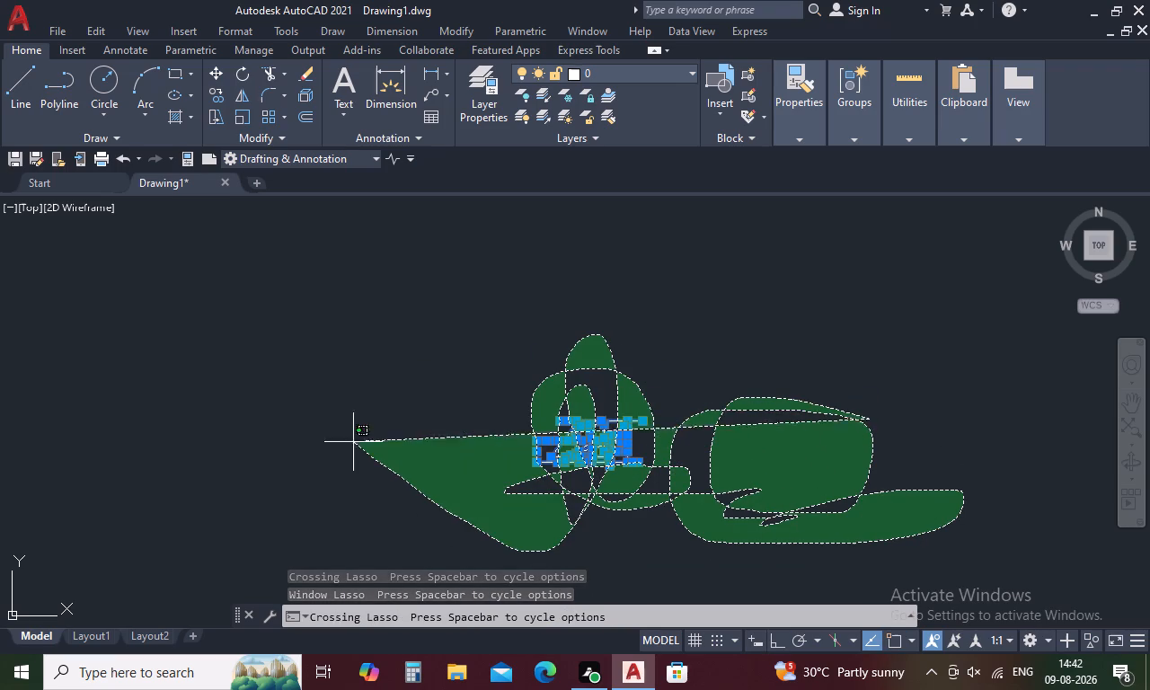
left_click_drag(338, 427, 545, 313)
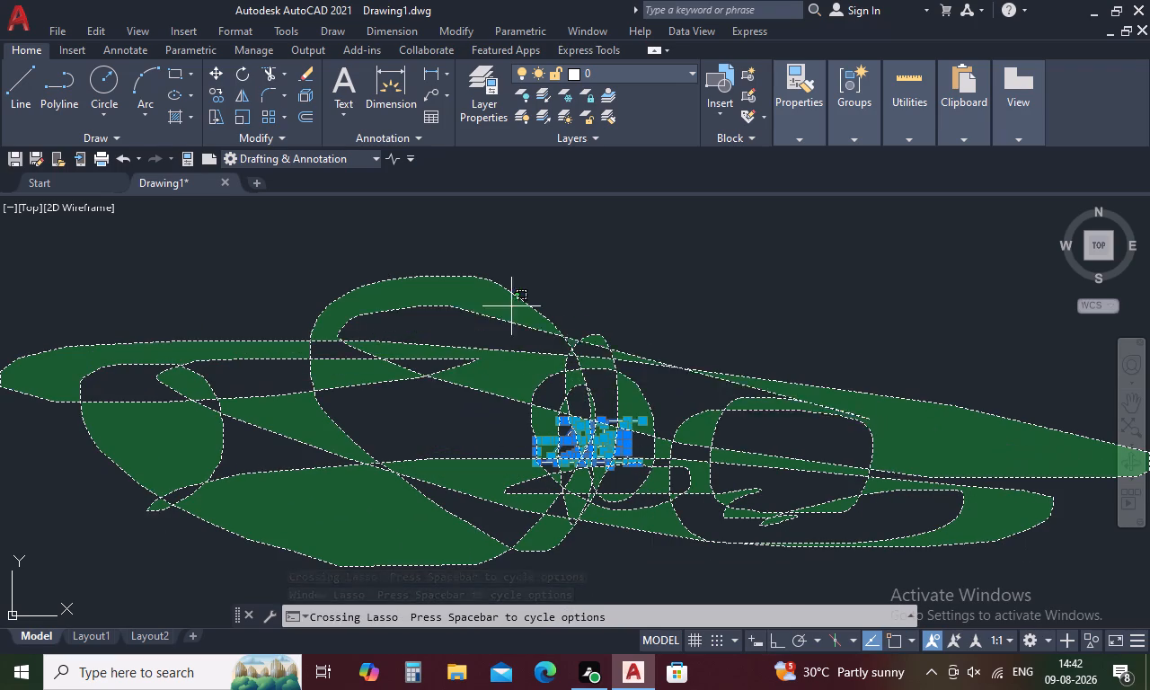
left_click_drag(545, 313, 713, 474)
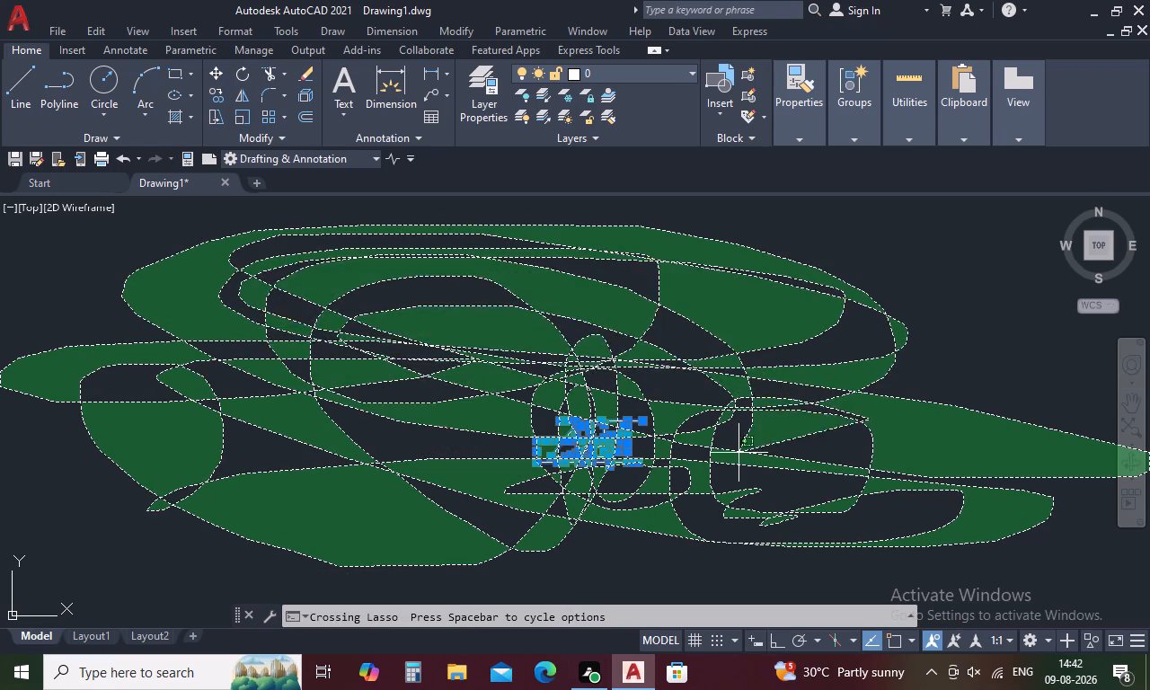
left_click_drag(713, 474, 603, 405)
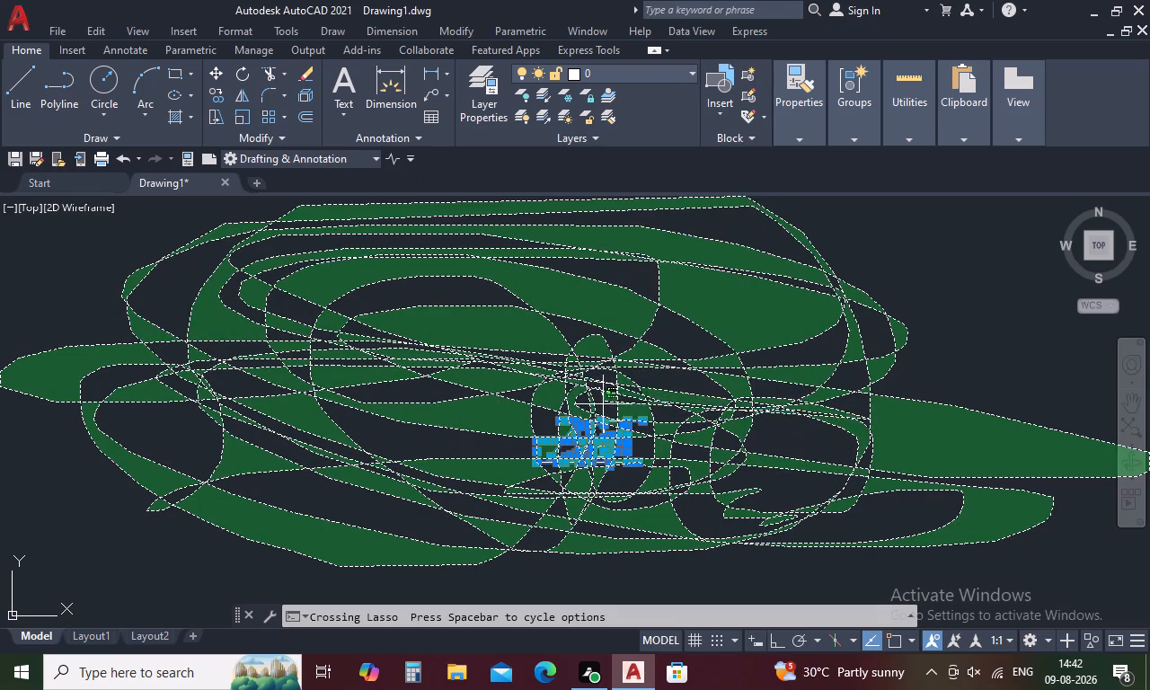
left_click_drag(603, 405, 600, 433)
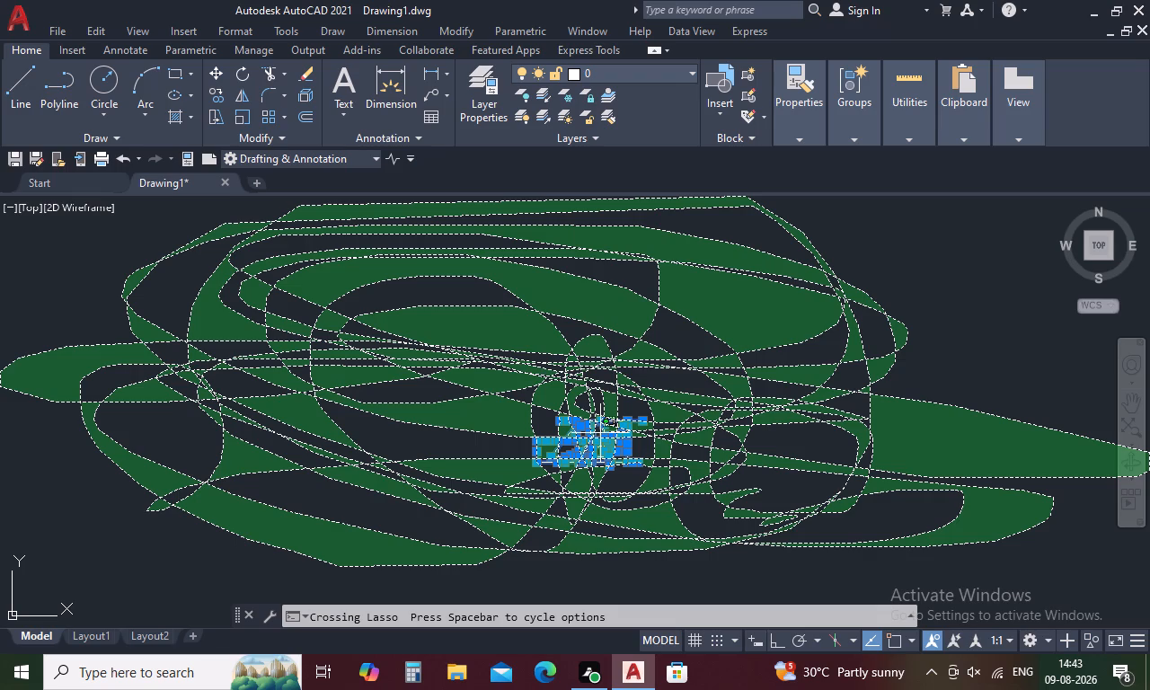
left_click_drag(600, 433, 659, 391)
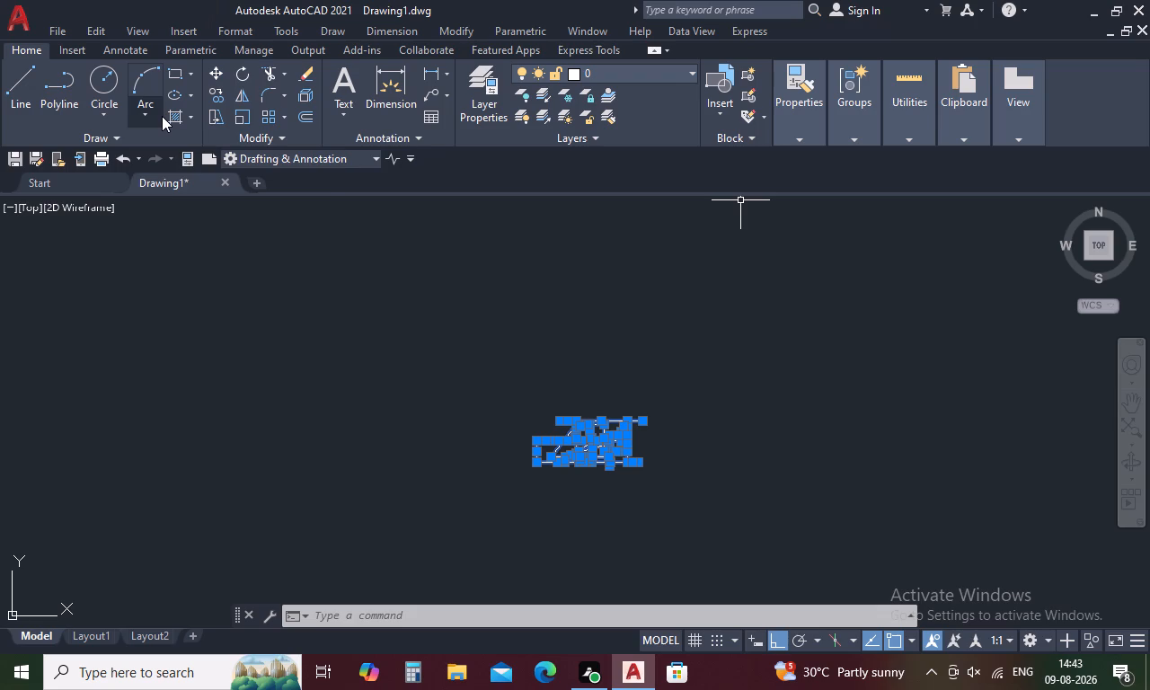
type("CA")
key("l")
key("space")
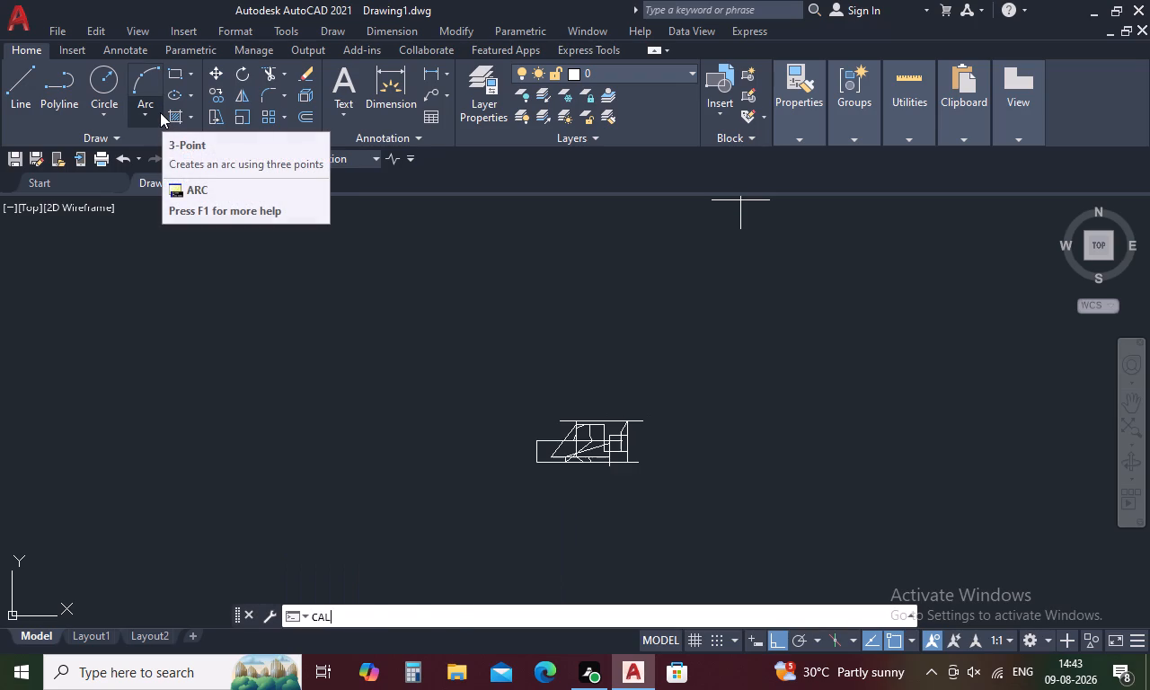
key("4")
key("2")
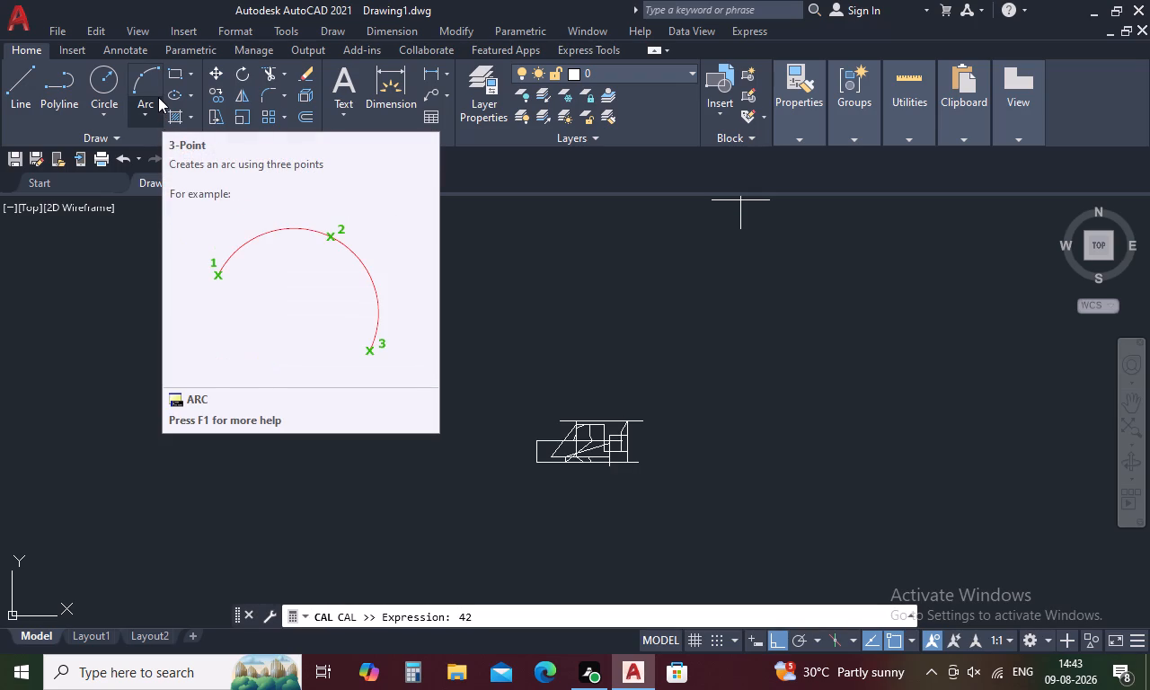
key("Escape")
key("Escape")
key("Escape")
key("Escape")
Erase the whole cluster of freehand practice lines from the drawing area.
left_click_drag(576, 333, 550, 347)
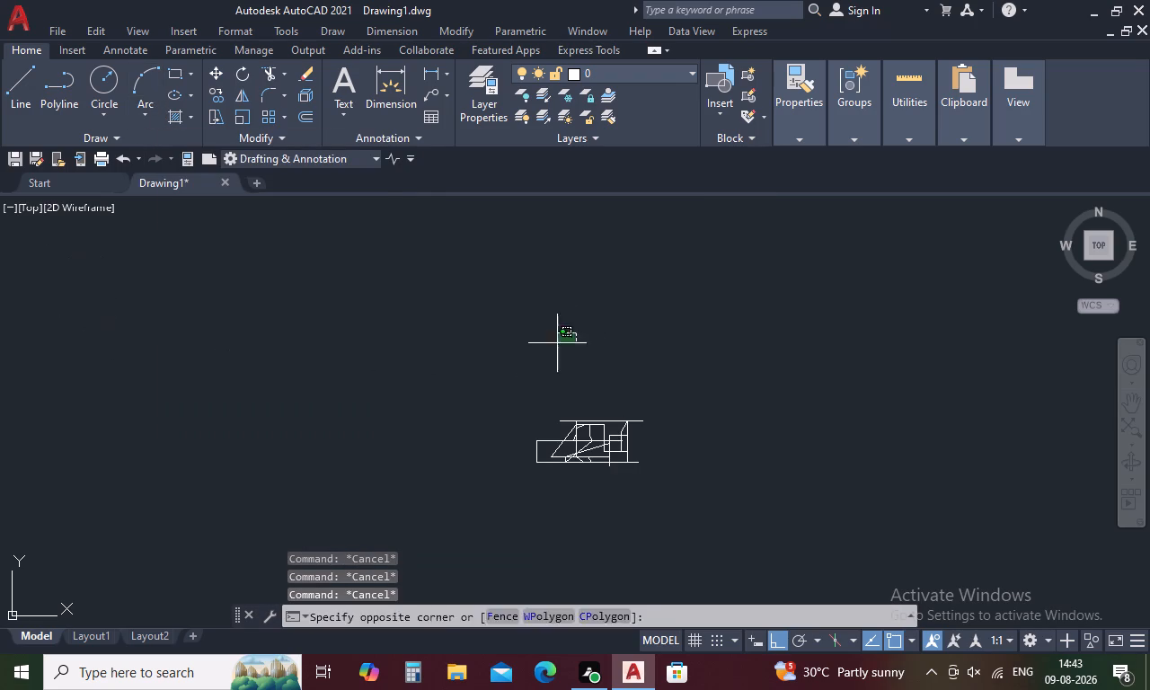
left_click_drag(550, 347, 632, 164)
key("Delete")
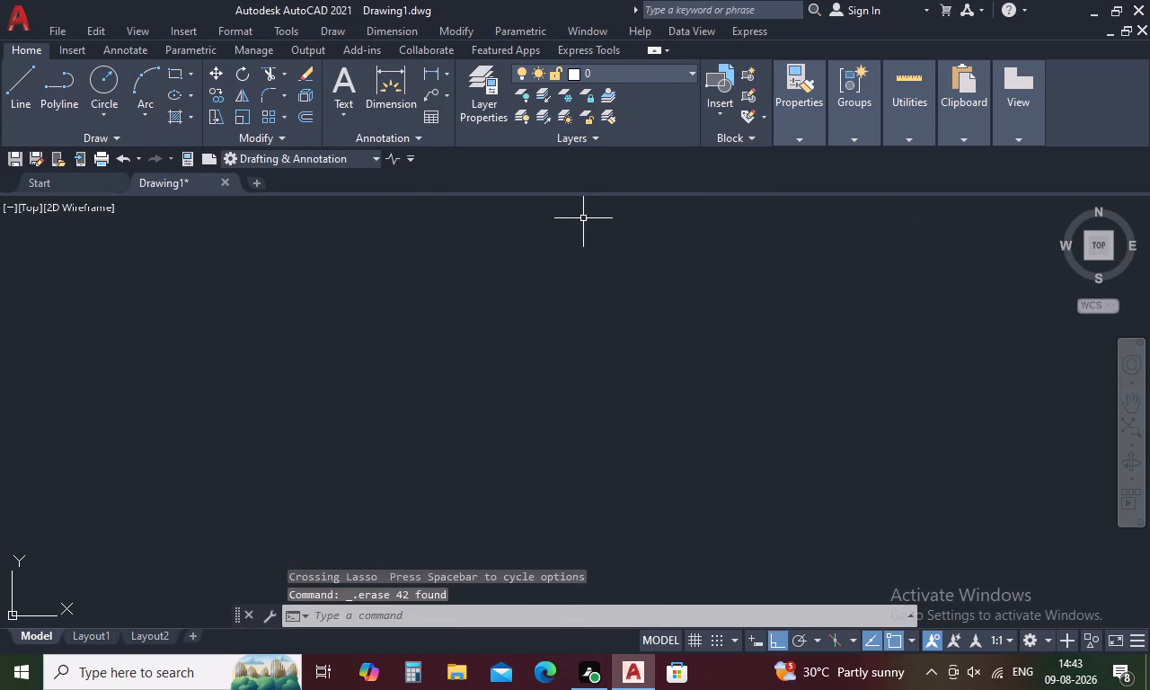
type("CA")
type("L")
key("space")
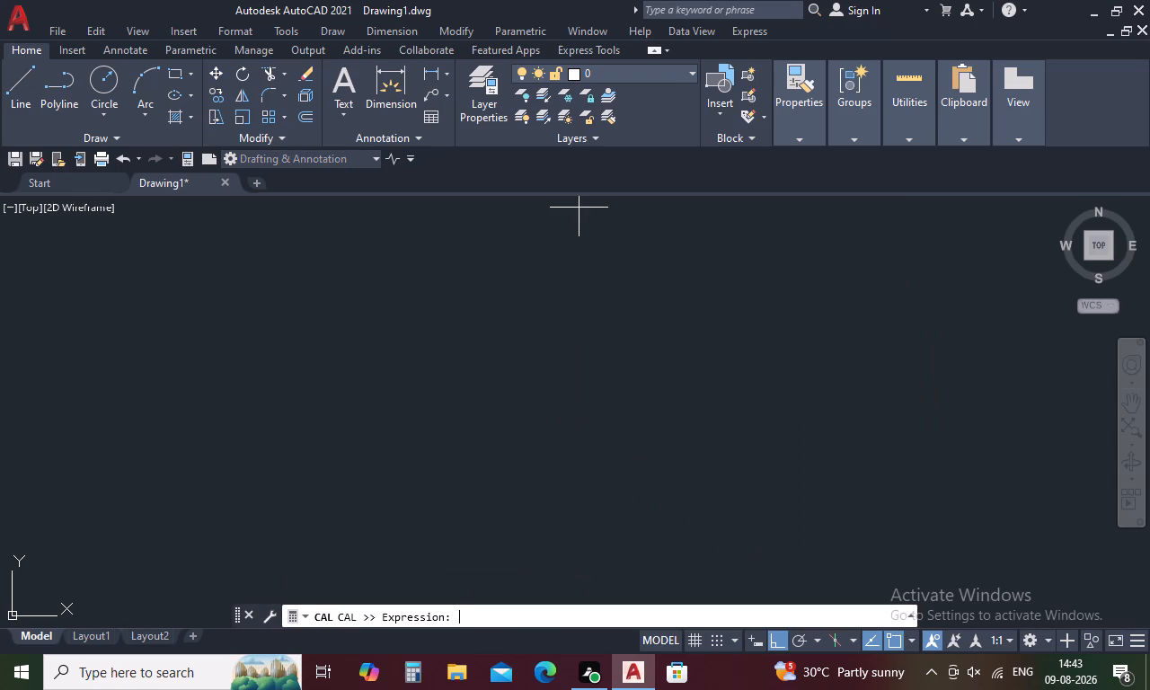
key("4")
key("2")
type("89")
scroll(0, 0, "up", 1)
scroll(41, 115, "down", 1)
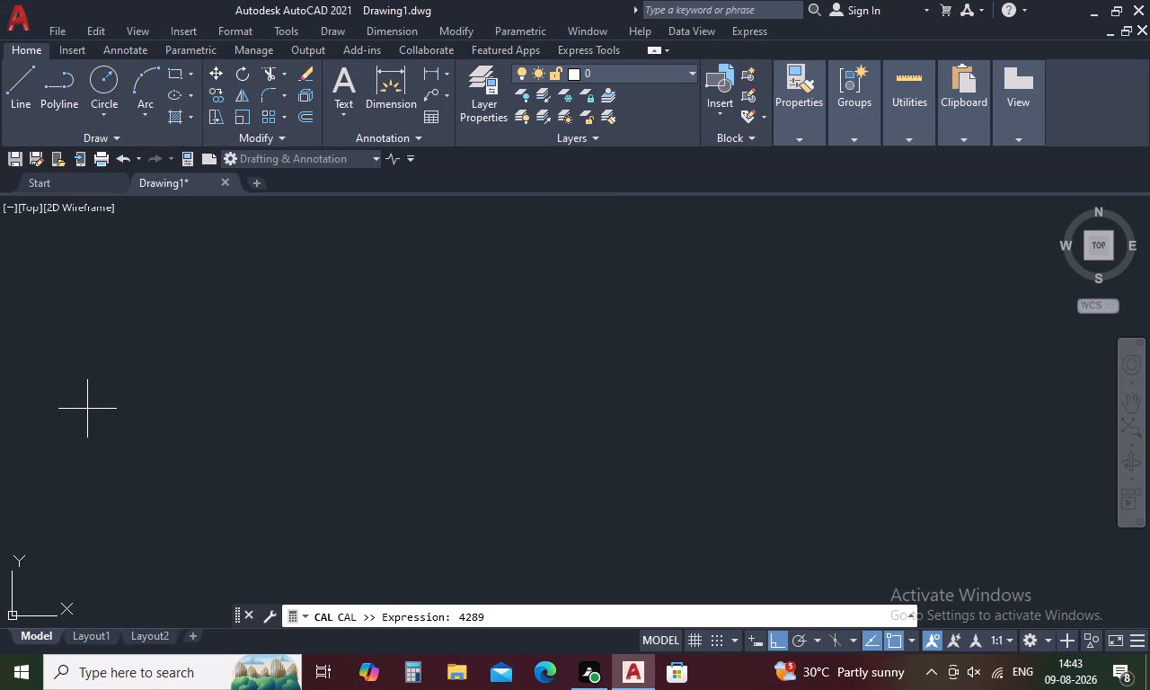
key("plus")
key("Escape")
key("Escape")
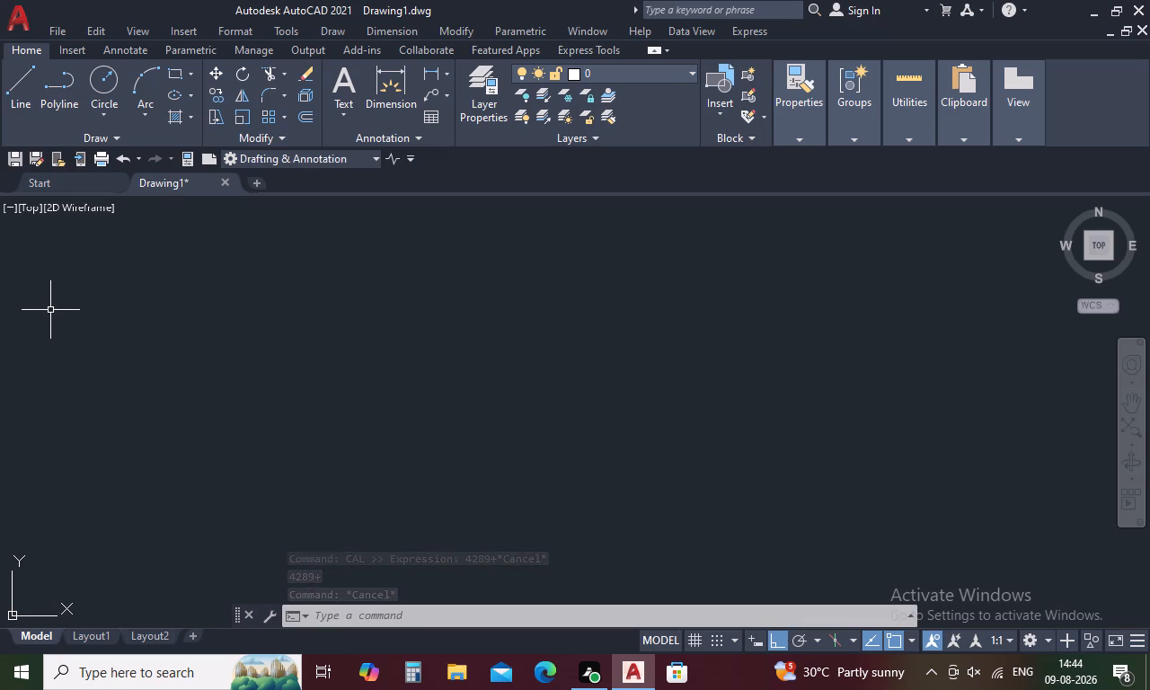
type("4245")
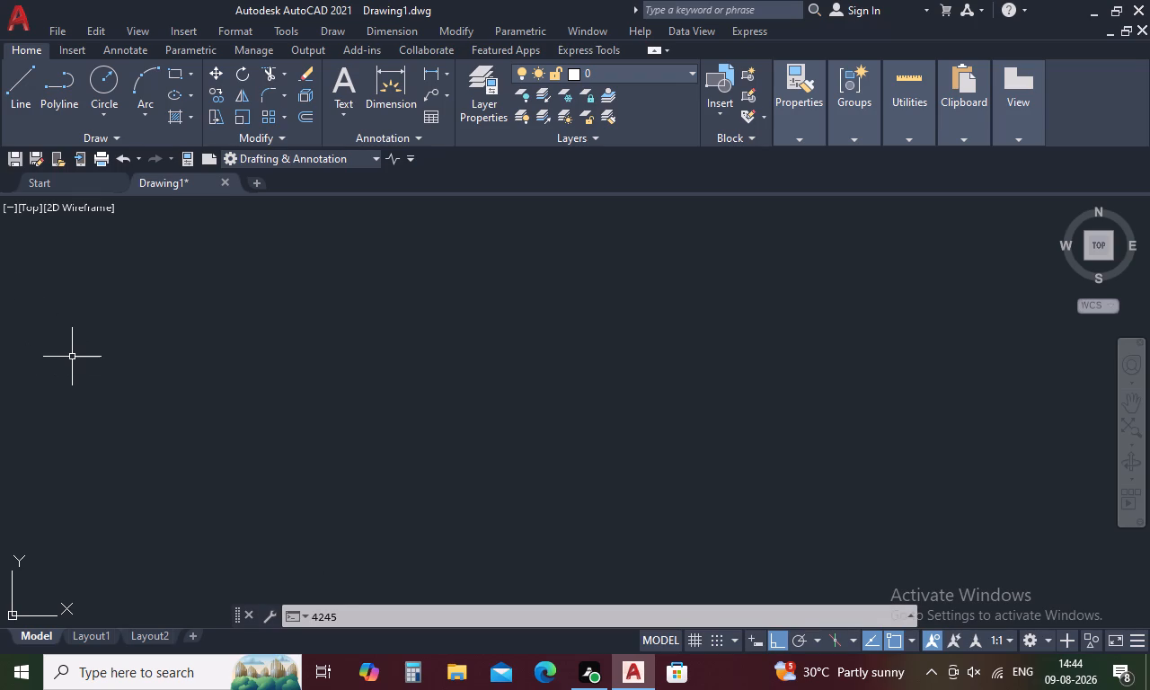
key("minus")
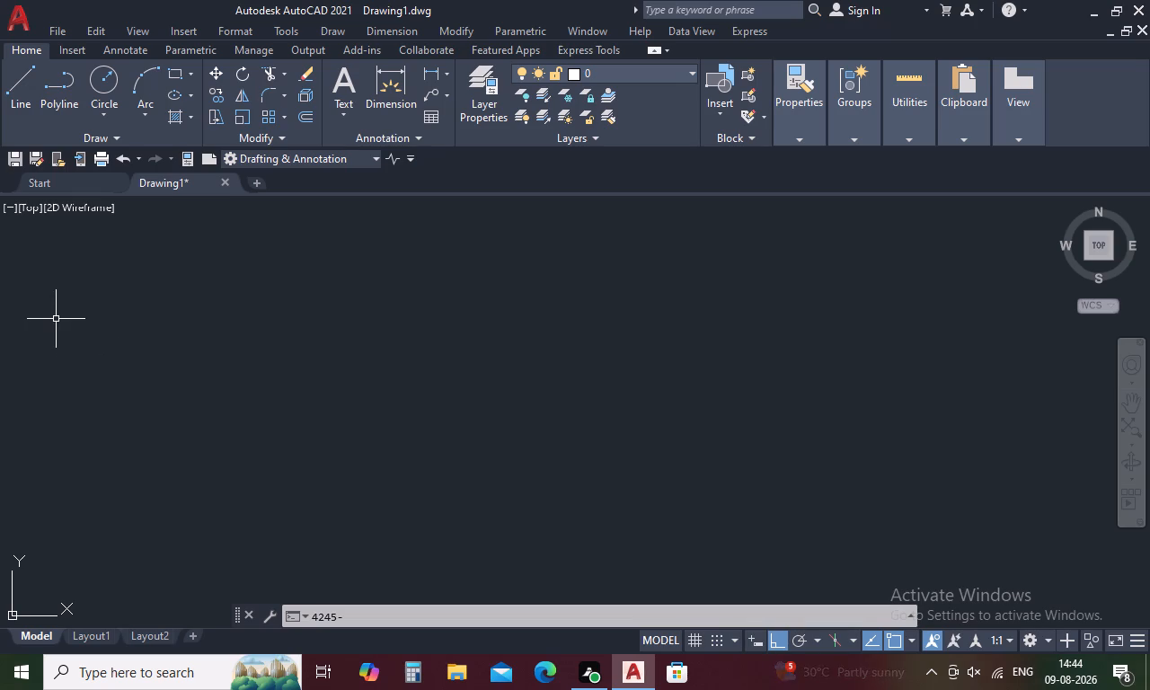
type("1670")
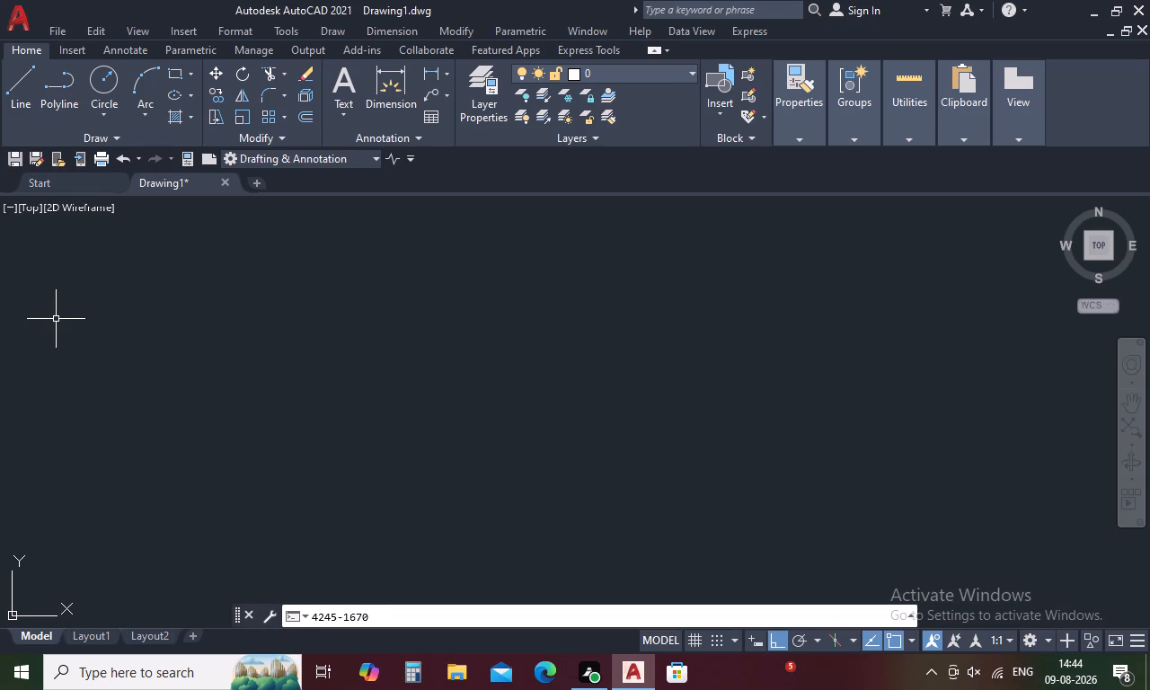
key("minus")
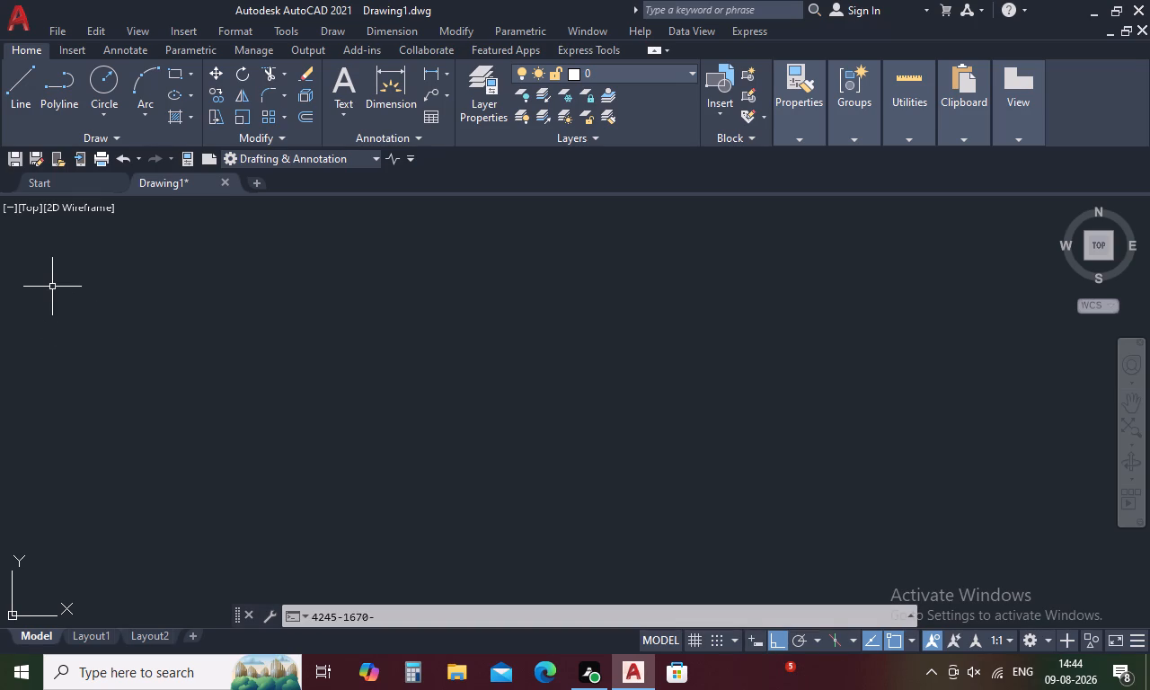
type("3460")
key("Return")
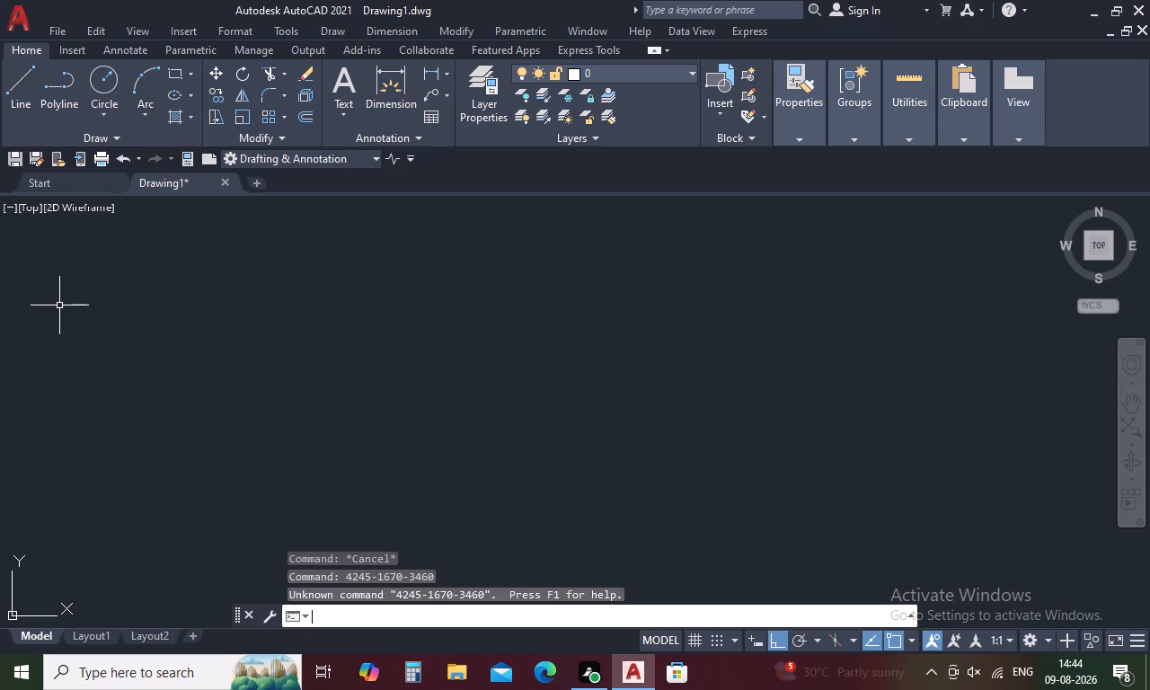
type("CAL")
key("Return")
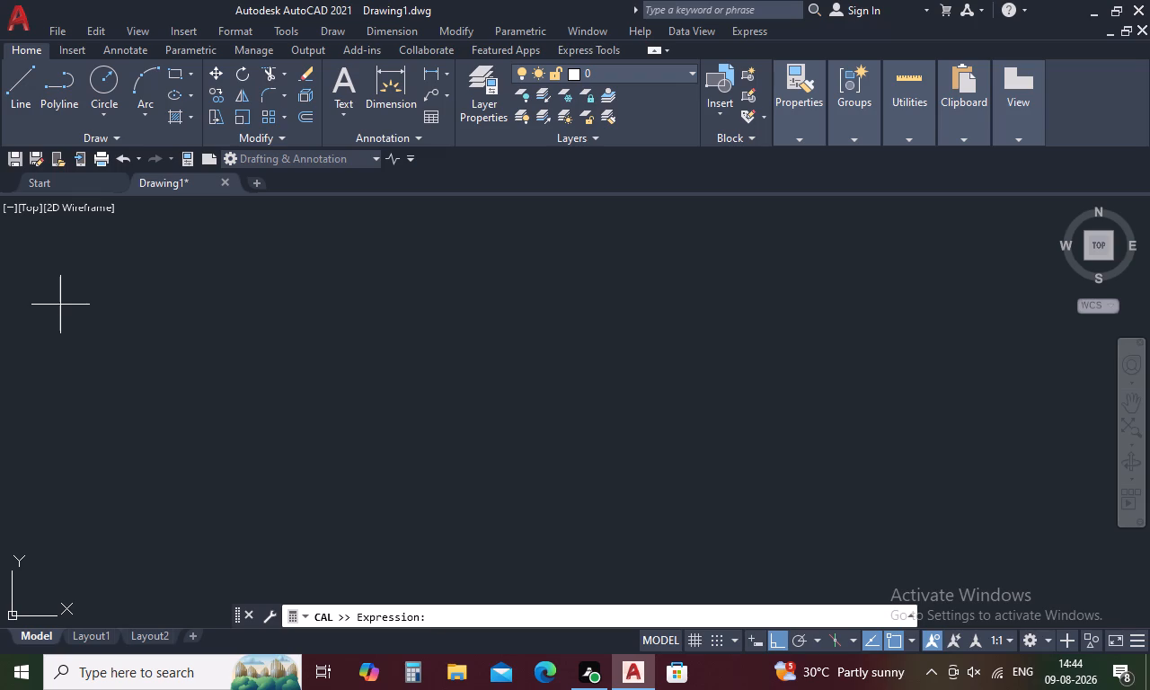
key("4")
key("8")
type("20")
key("BackSpace")
key("BackSpace")
key("BackSpace")
key("BackSpace")
type("424")
key("5")
key("minus")
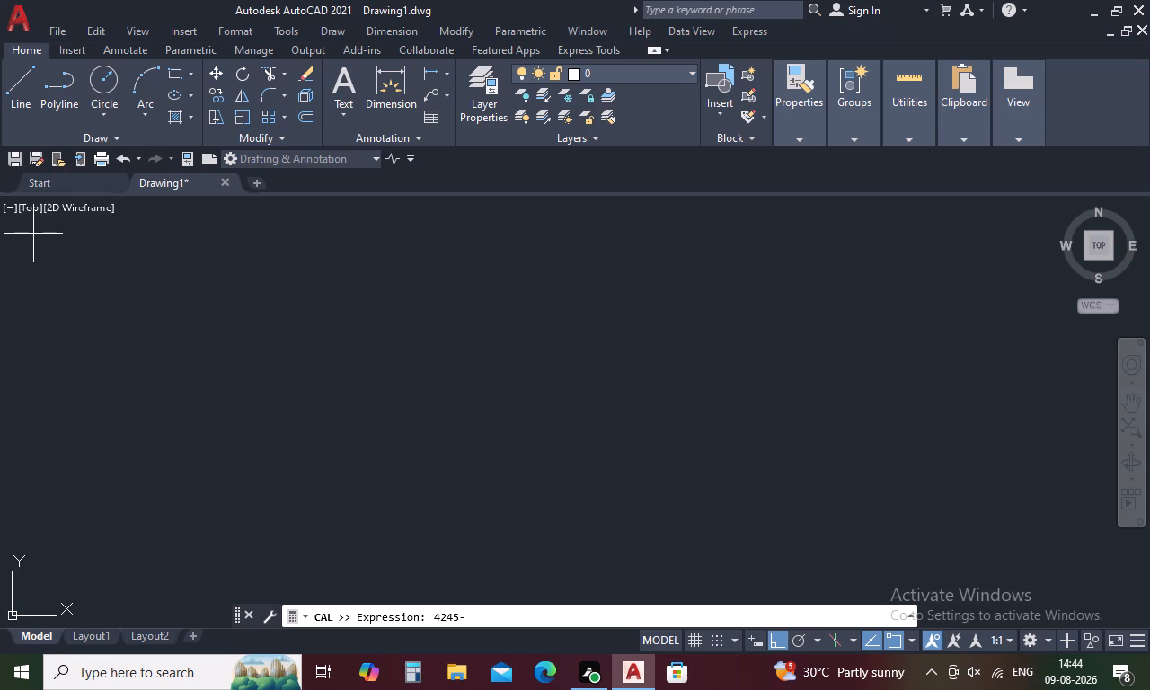
type("1670-")
type("3460")
key("Return")
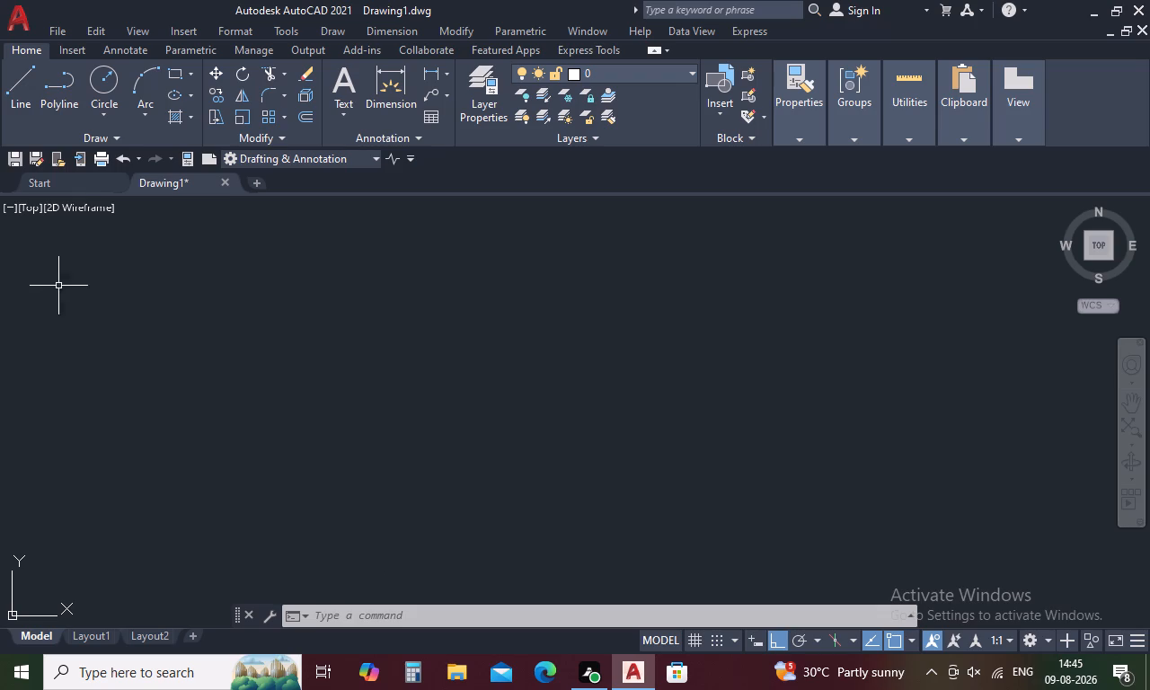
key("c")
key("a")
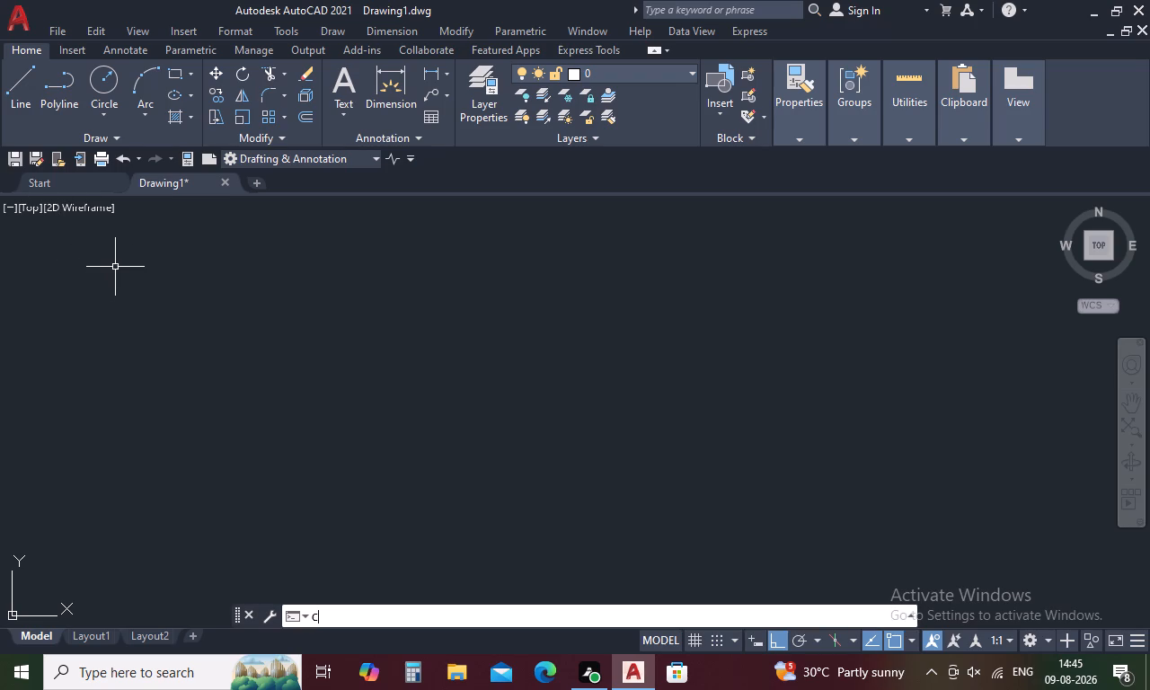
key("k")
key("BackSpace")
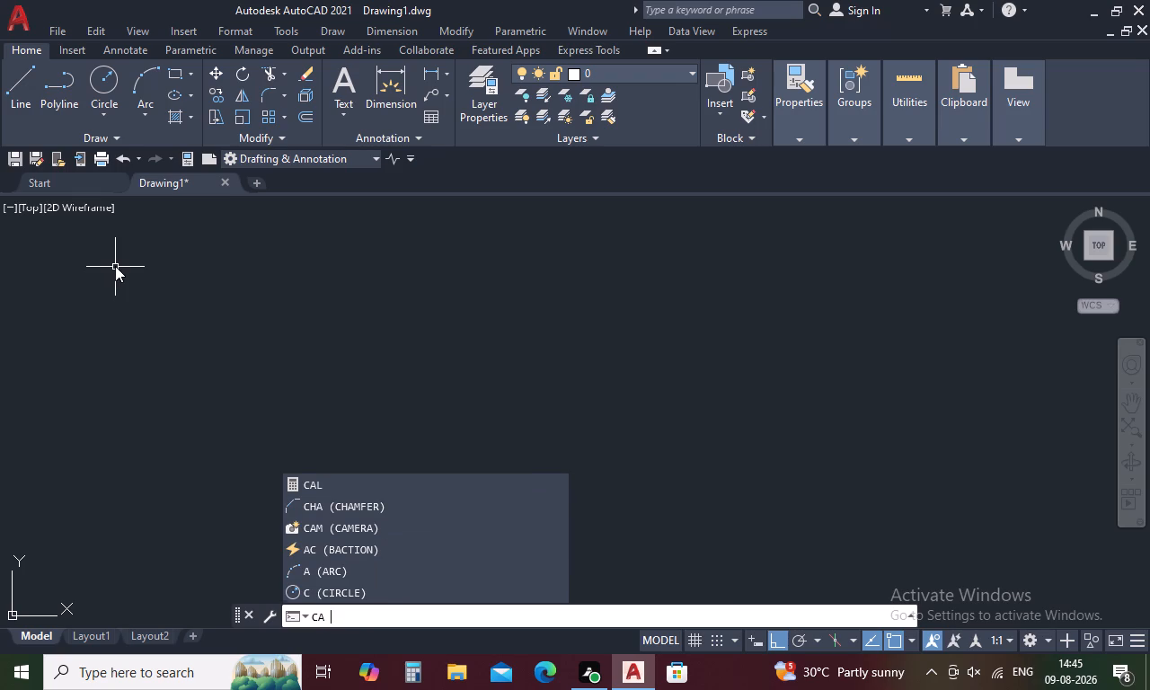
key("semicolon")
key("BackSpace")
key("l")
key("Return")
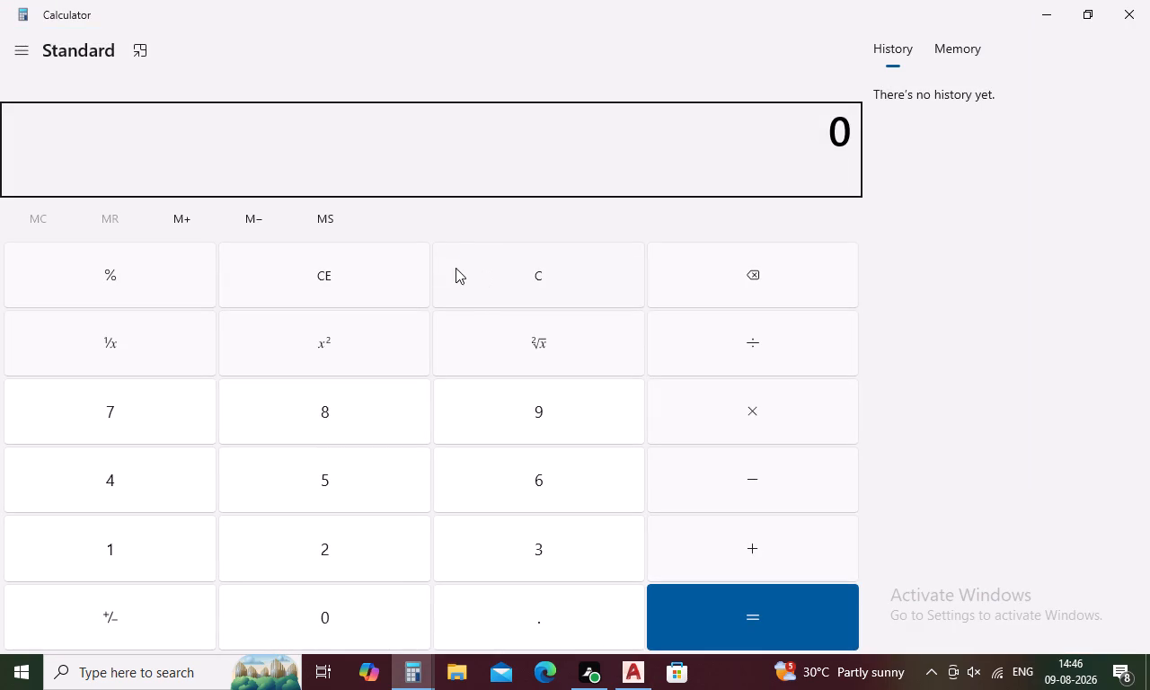
Switch to the Windows Calculator, add 1670 and 3460, and close the calculator windows.
type("644")
key("BackSpace")
key("BackSpace")
key("BackSpace")
type("1670+")
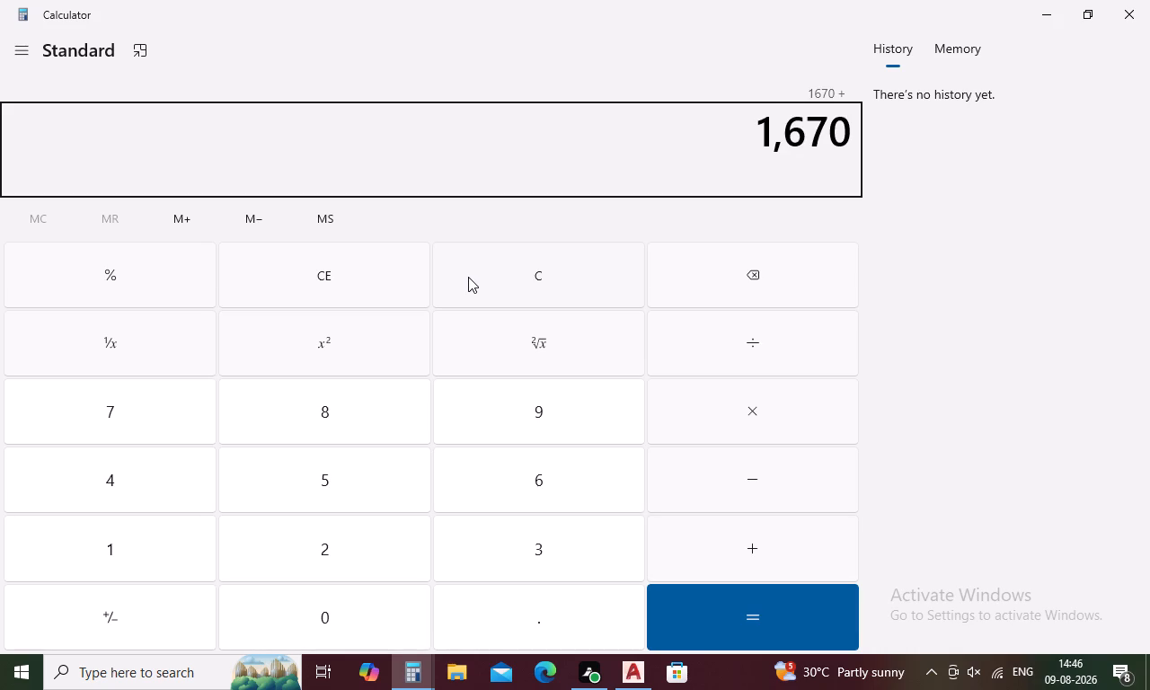
key("3")
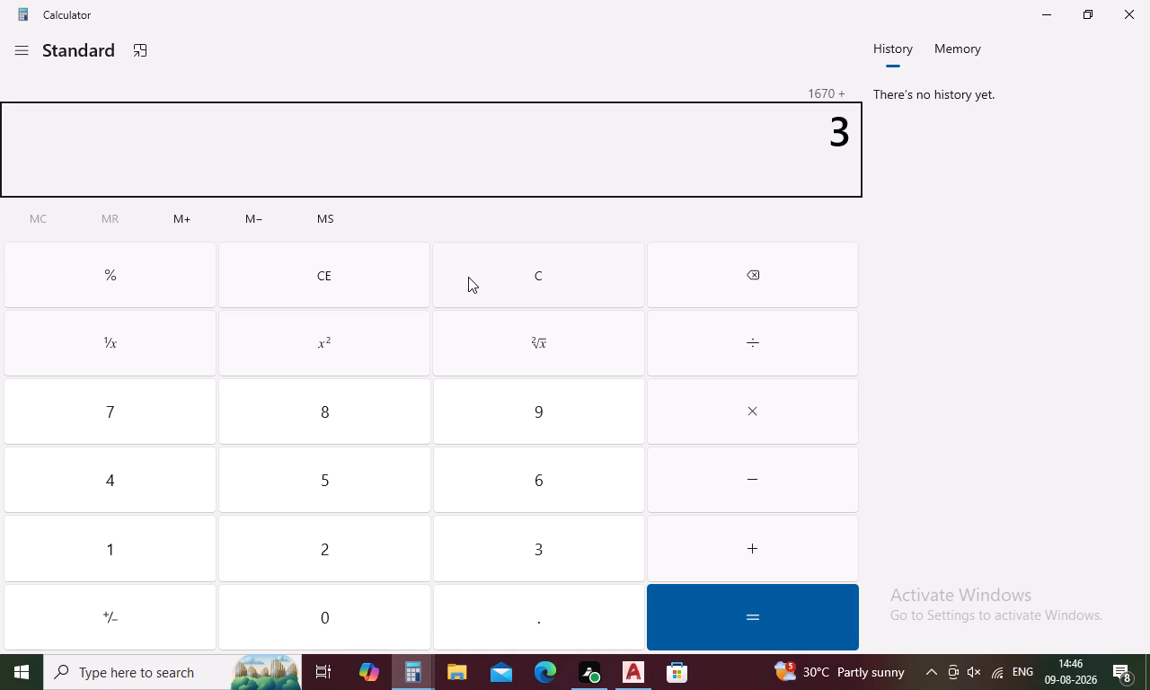
type("460")
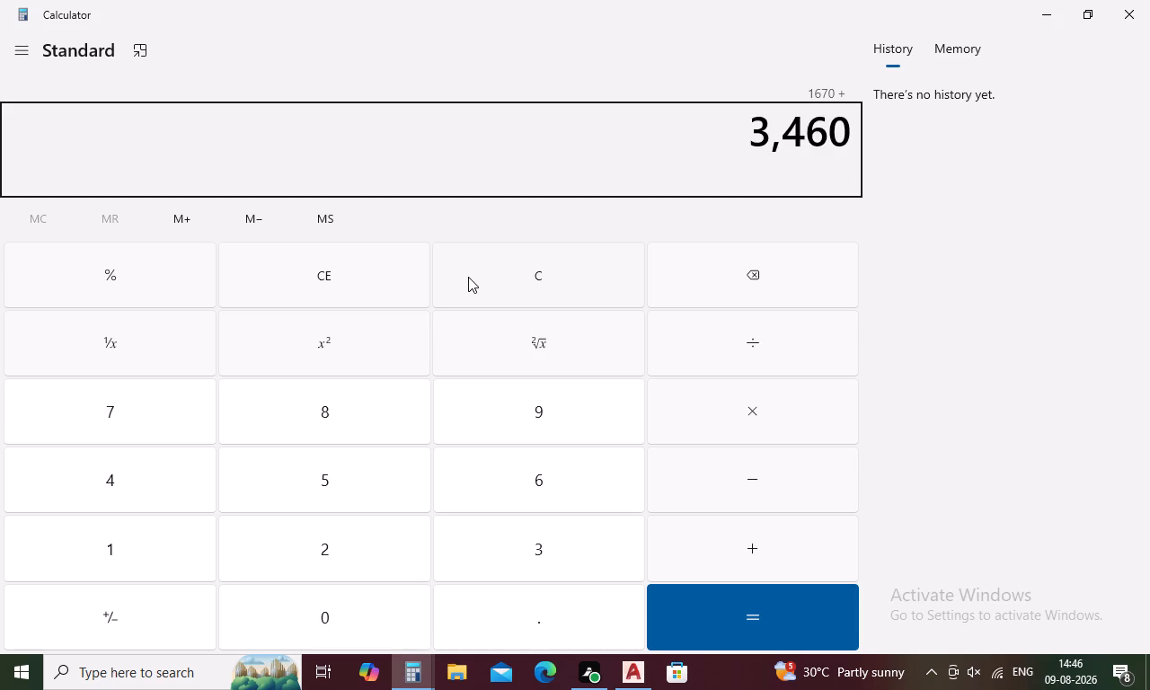
key("Return")
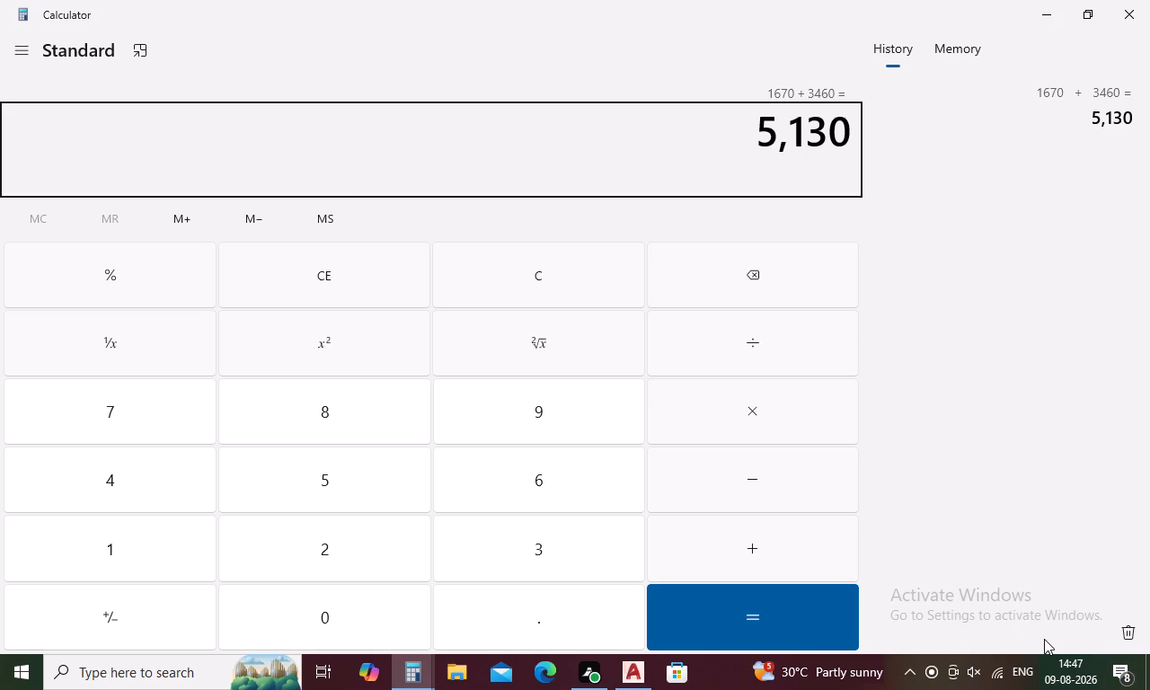
scroll(1050, 649, "up", 4)
left_click(1128, 24)
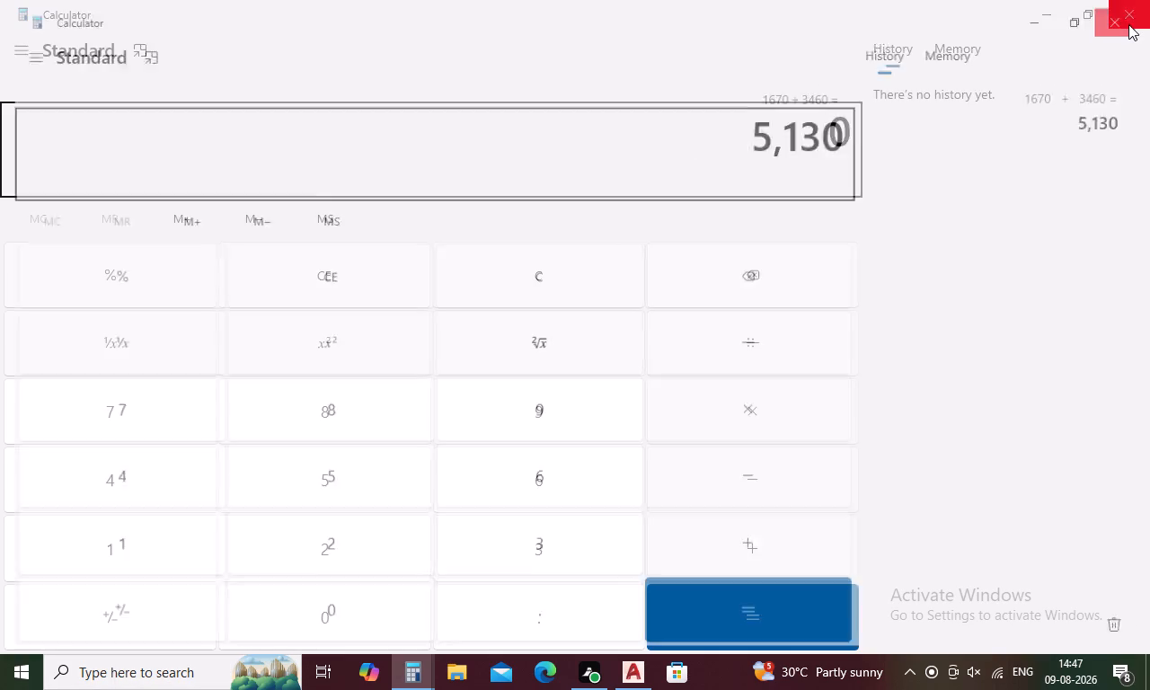
left_click(1121, 15)
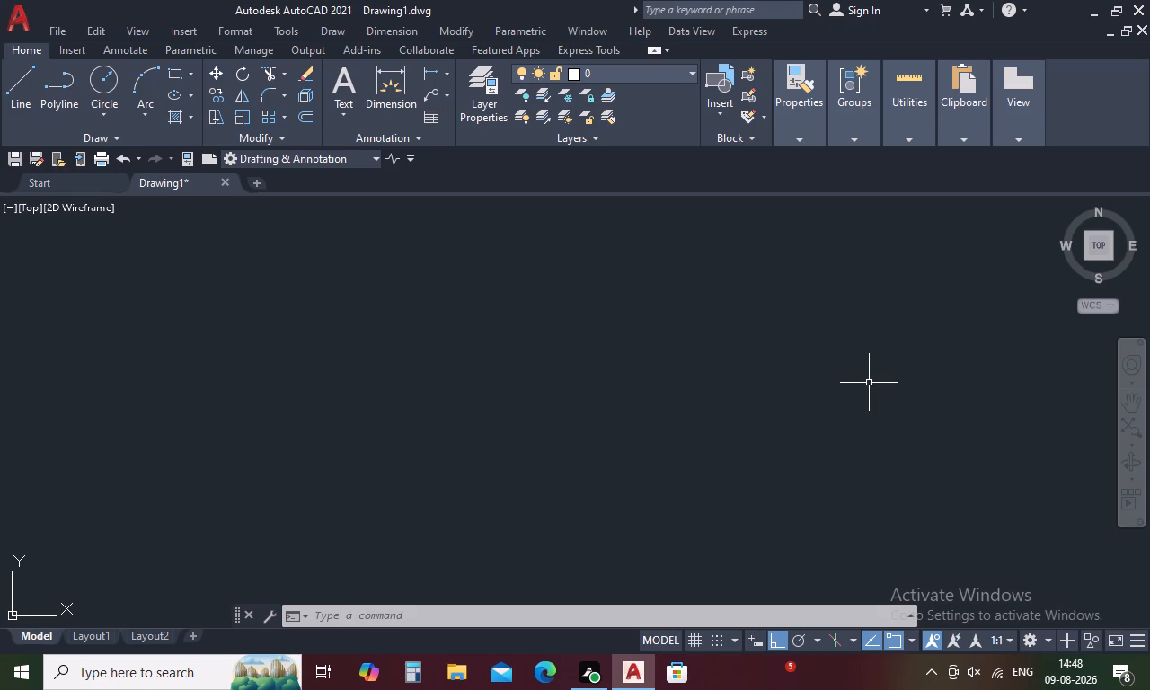
Draw a vertical line 4245 mm long, running downward, in the empty drawing area.
type("L")
key("space")
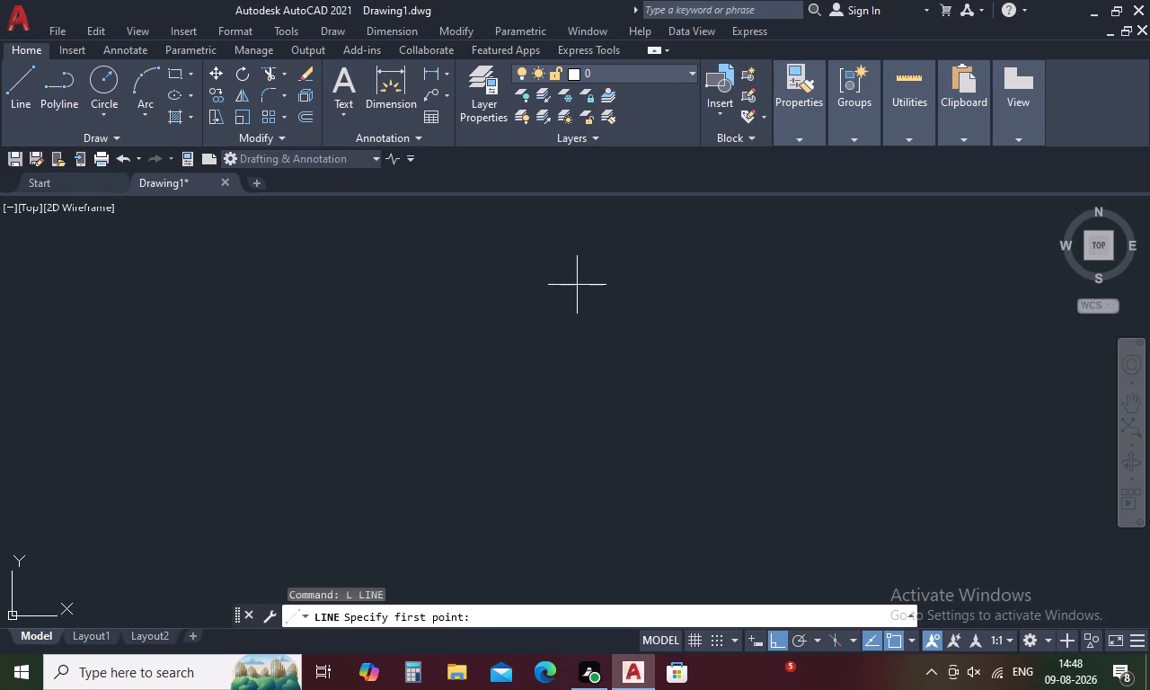
left_click(753, 302)
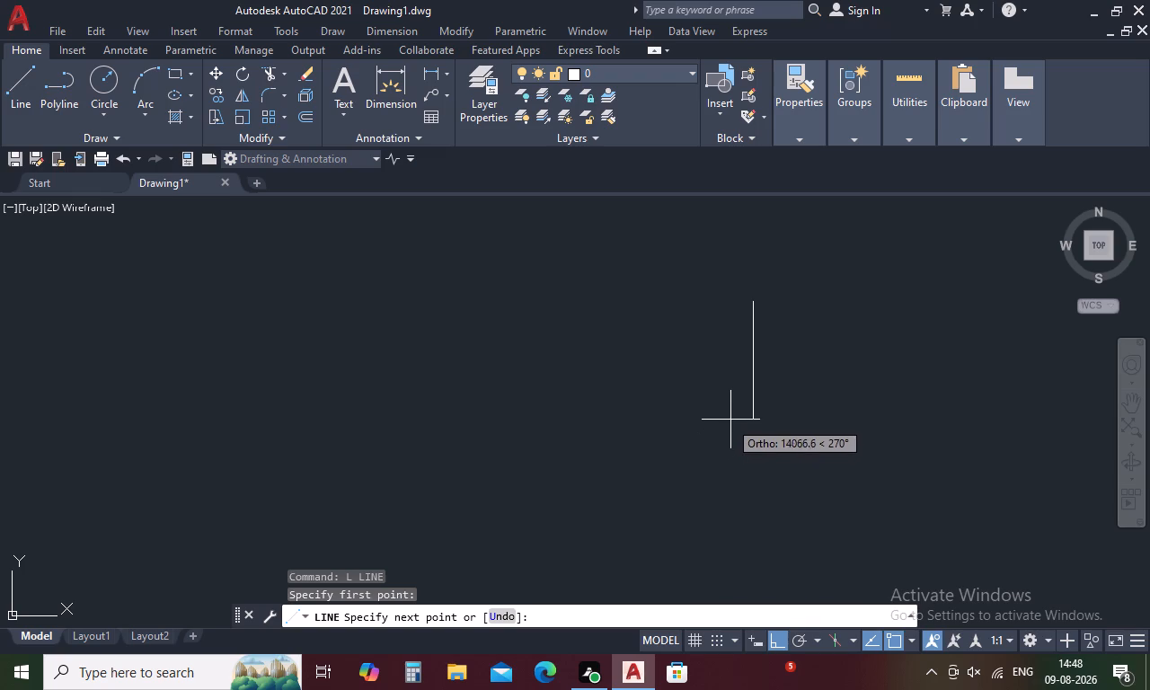
key("4")
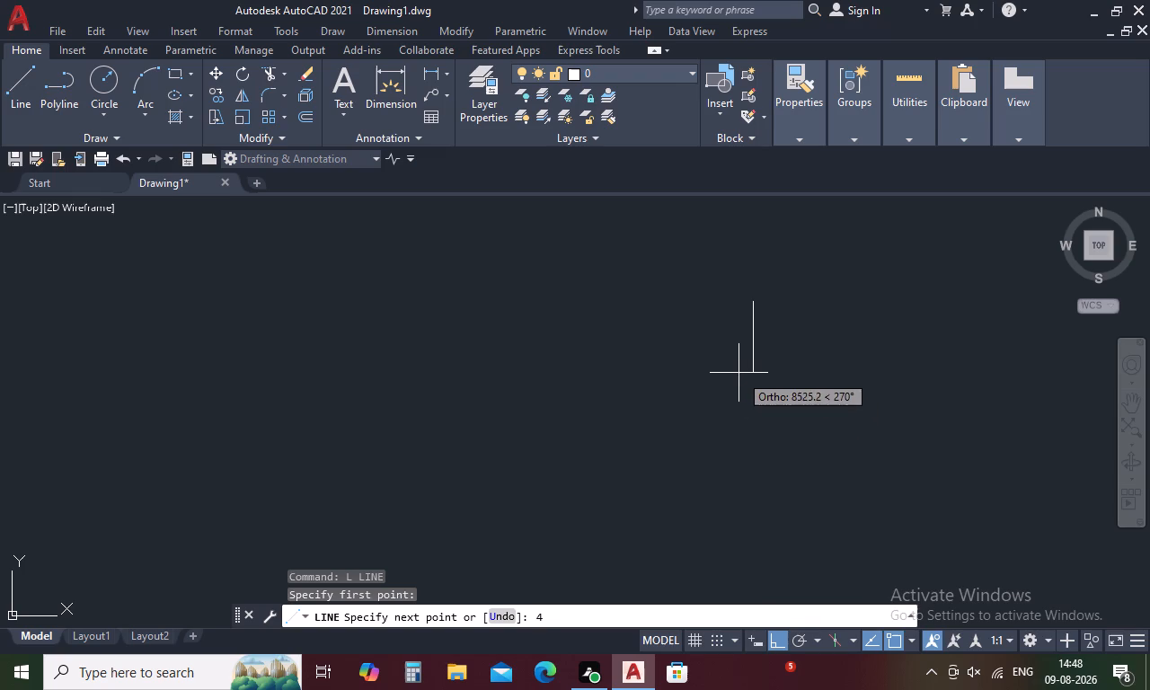
type("245")
key("space")
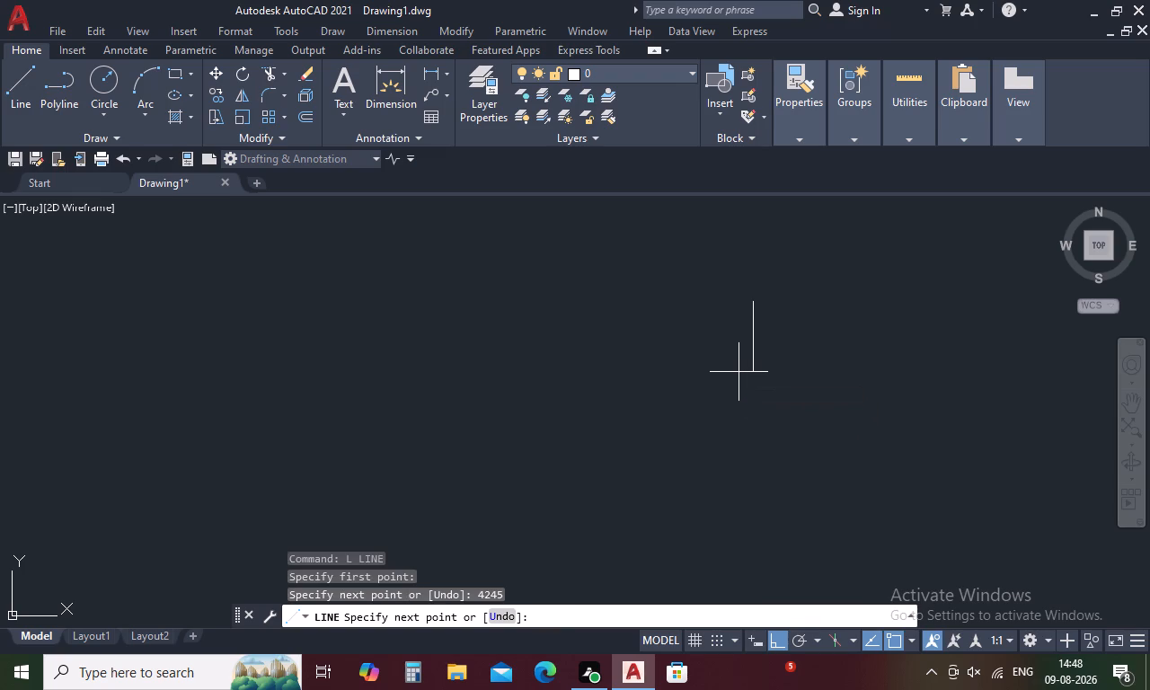
key("Escape")
Offset the vertical line 230 mm to its left to form the first wall's thickness.
type("O 230")
key("space")
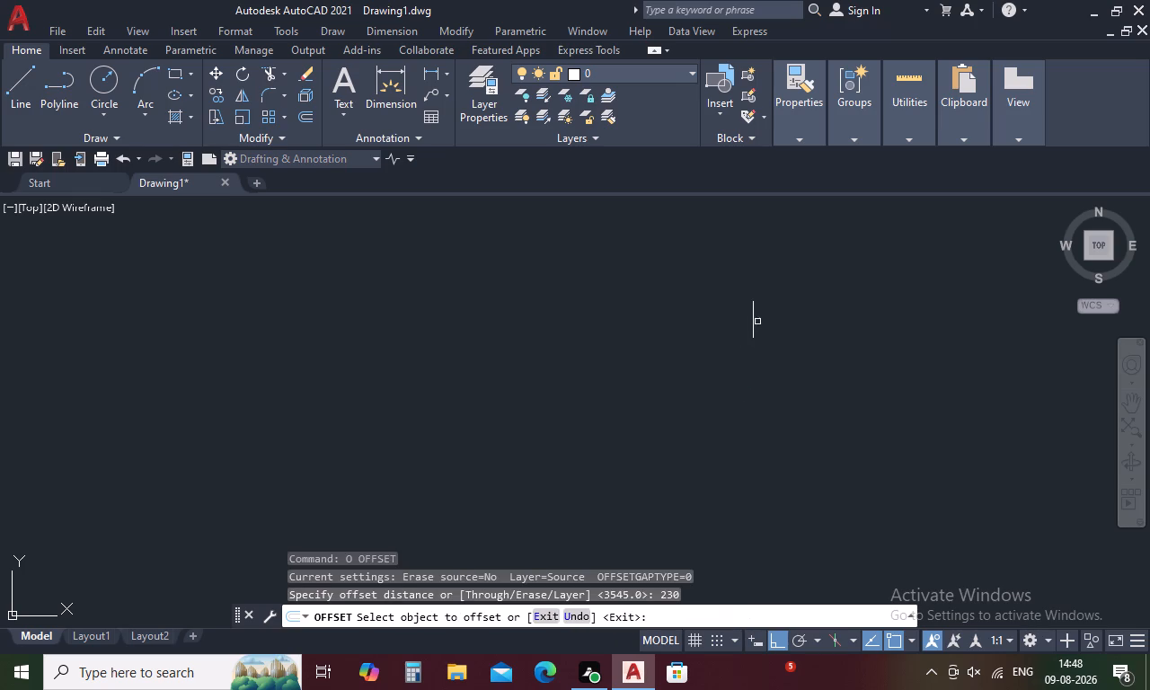
left_click(753, 325)
left_click(717, 332)
scroll(748, 318, "up", 3)
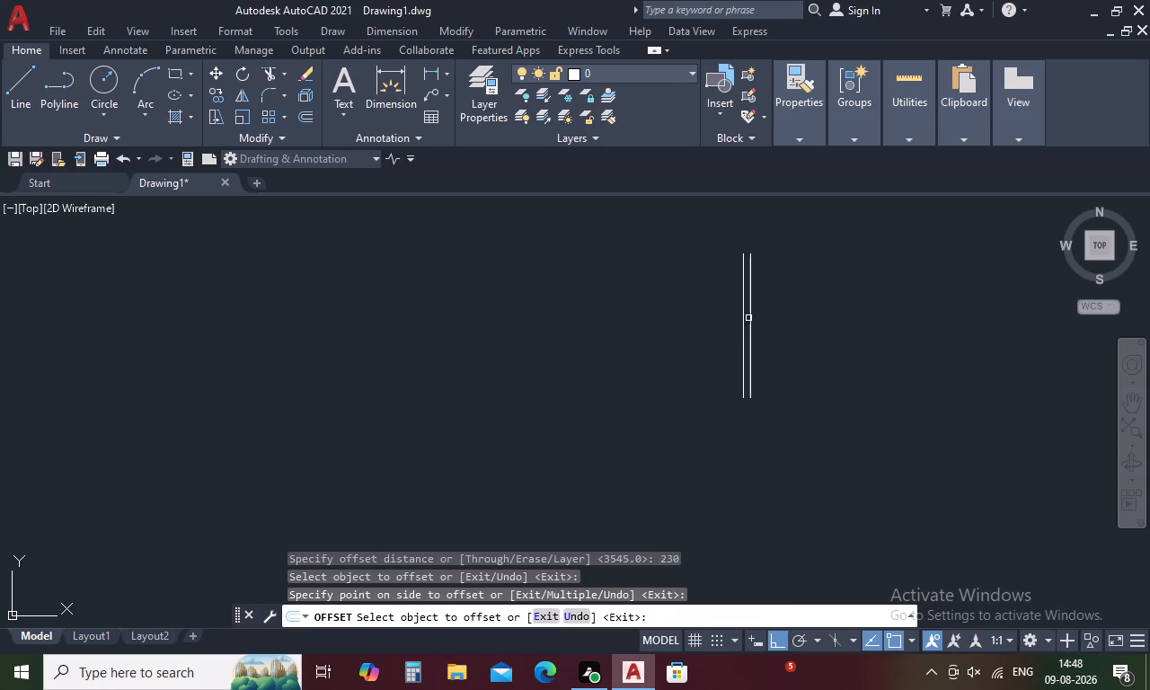
middle_click_drag(770, 307, 745, 367)
middle_click_drag(758, 355, 759, 347)
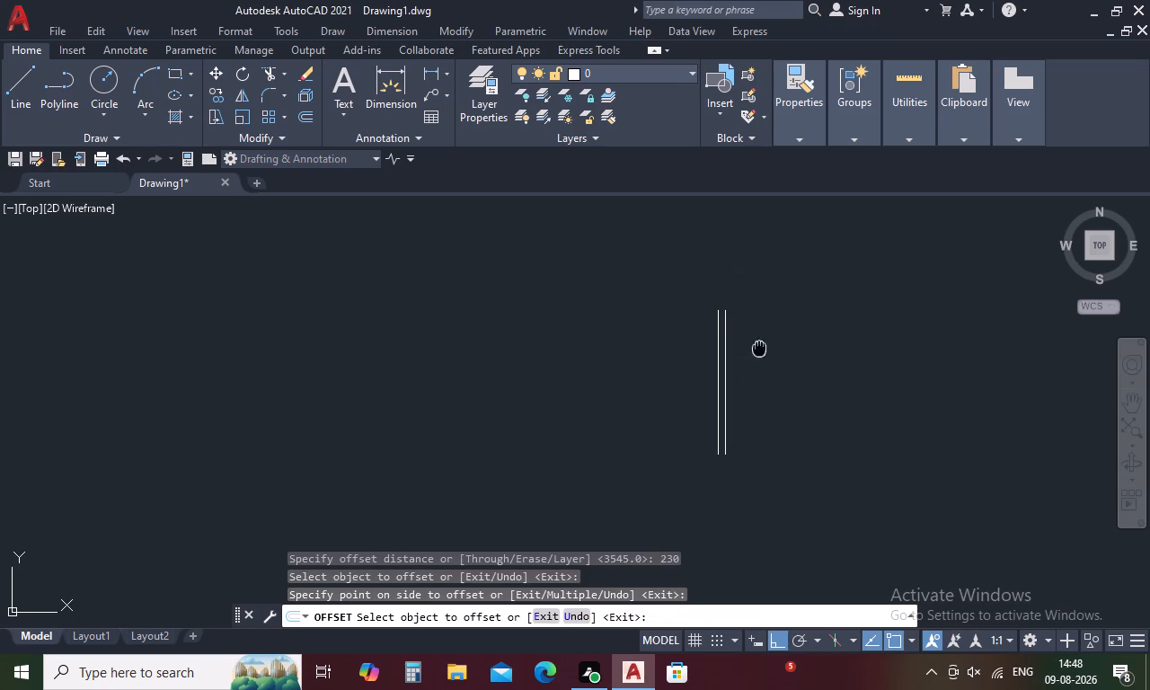
middle_click_drag(759, 347, 758, 293)
key("Escape")
Offset the wall's inner line 4820 mm to the left to set the room width.
type("O")
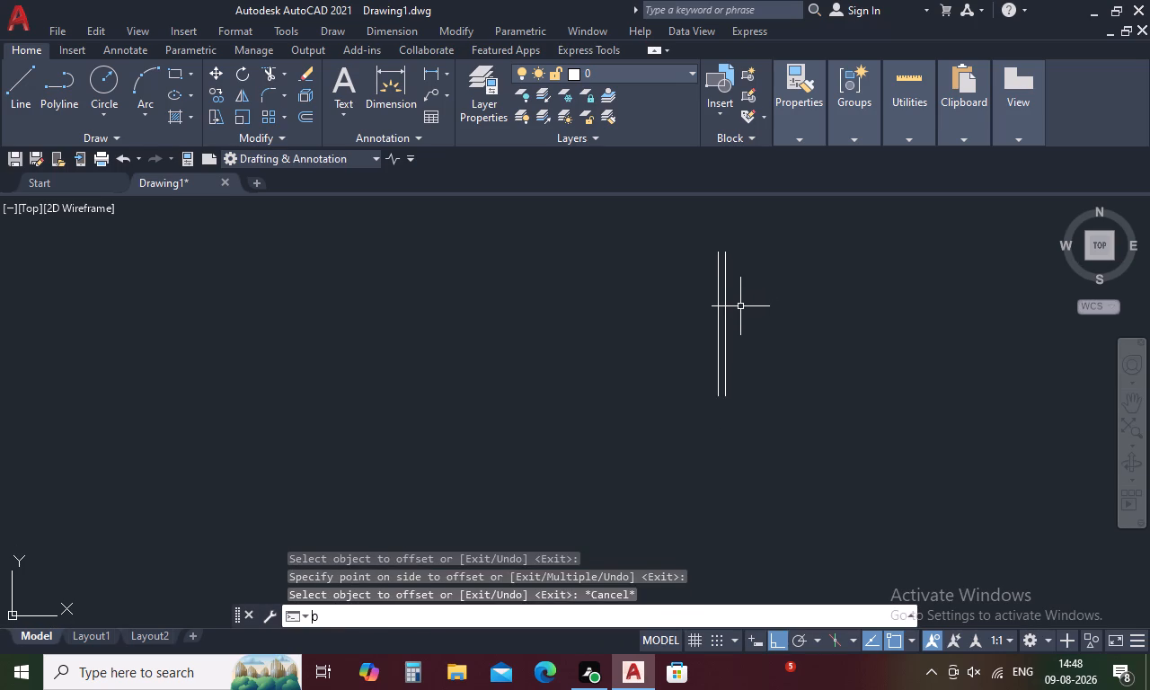
key("space")
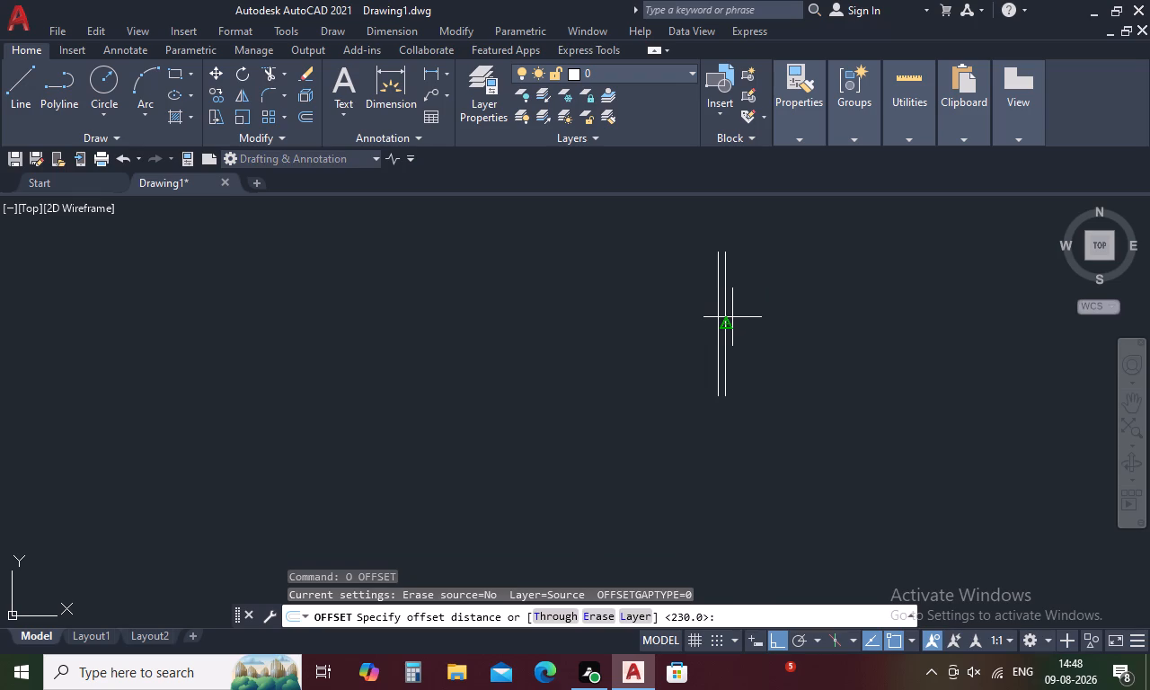
key("4")
type("820")
key("space")
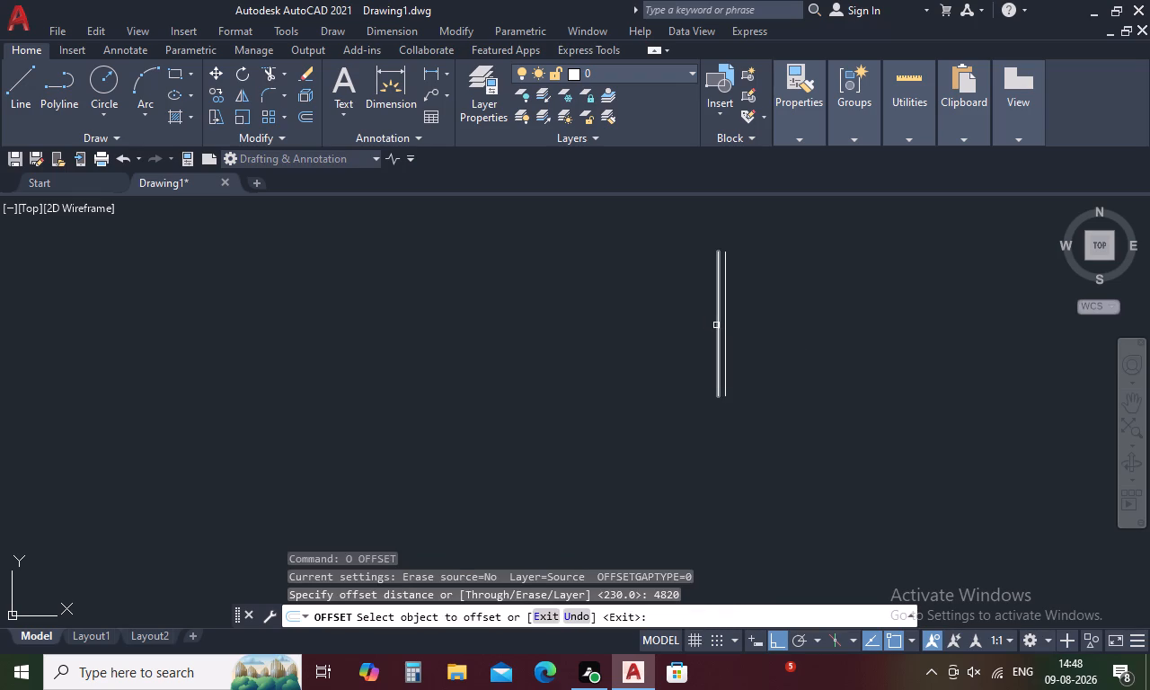
left_click(718, 321)
left_click(593, 327)
key("space")
Offset the new left vertical line 120 mm outward to form the opposite wall's thickness.
key("space")
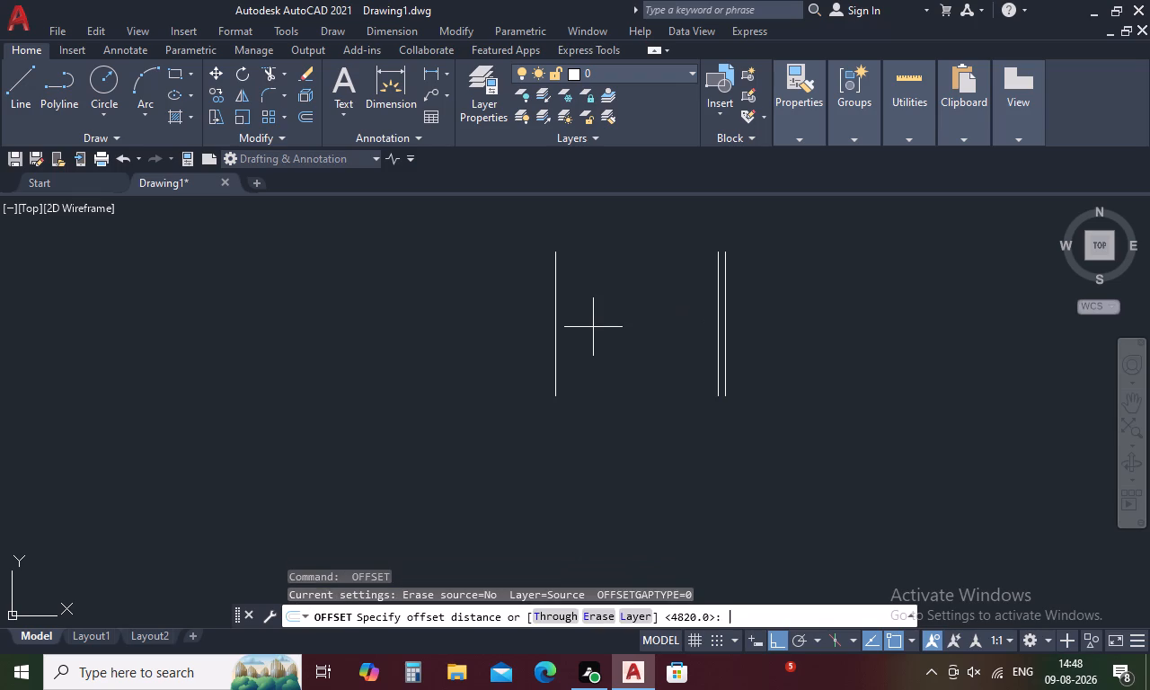
type("120")
key("space")
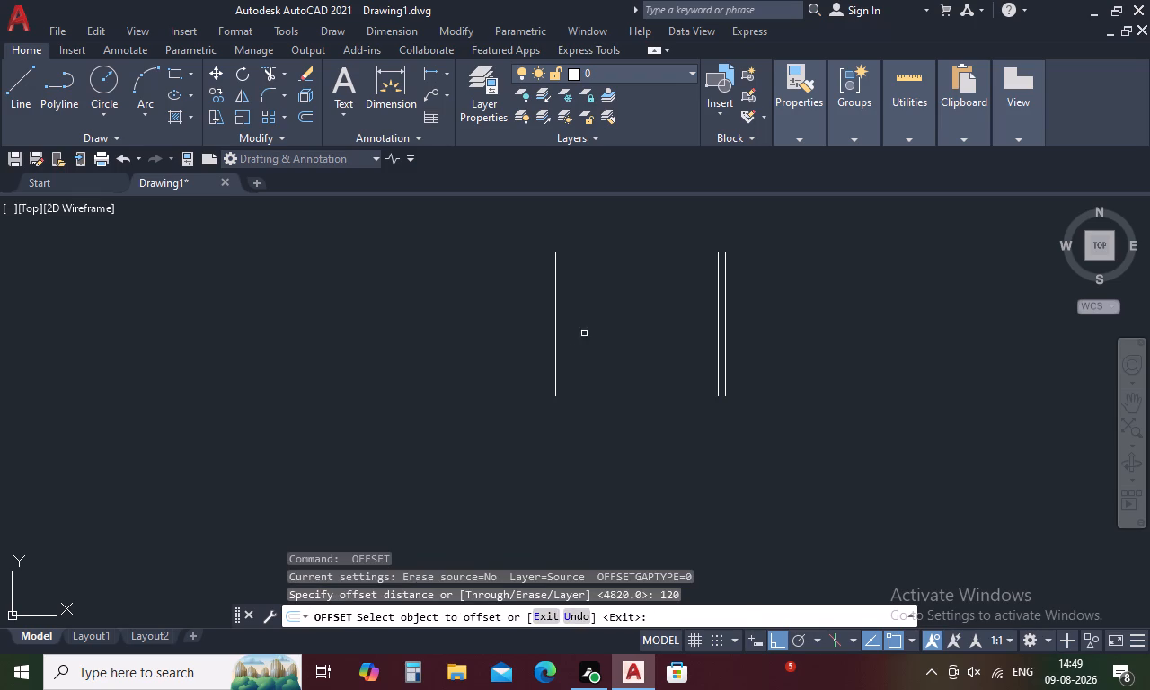
left_click(554, 349)
left_click(524, 352)
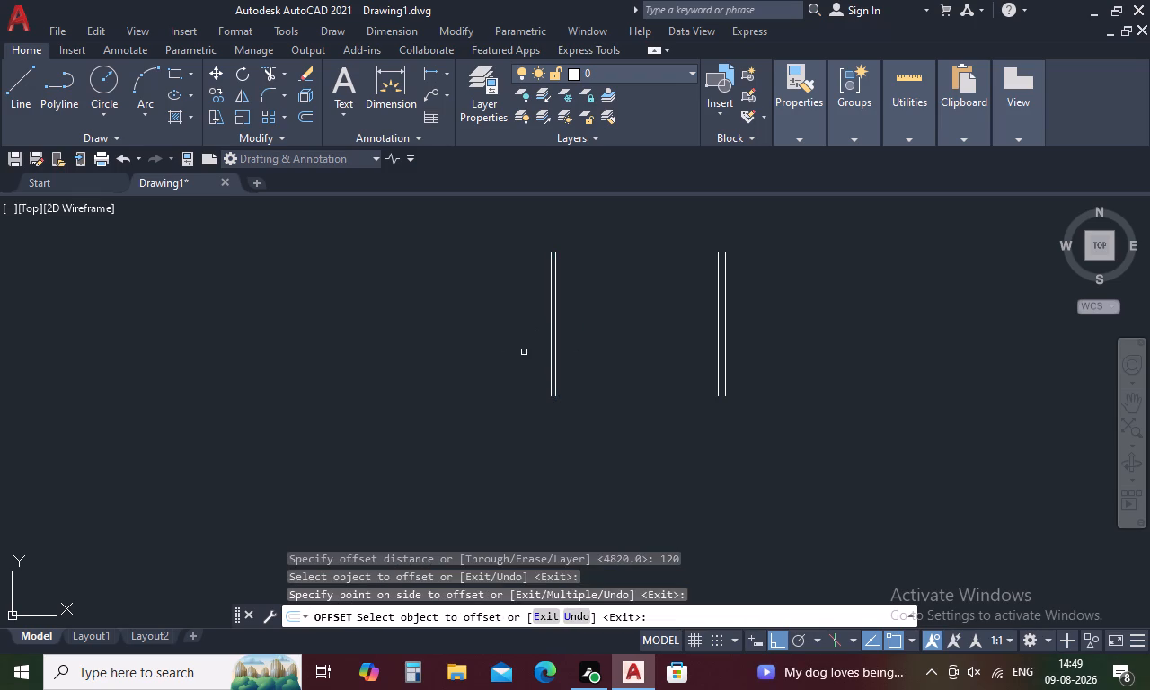
key("Escape")
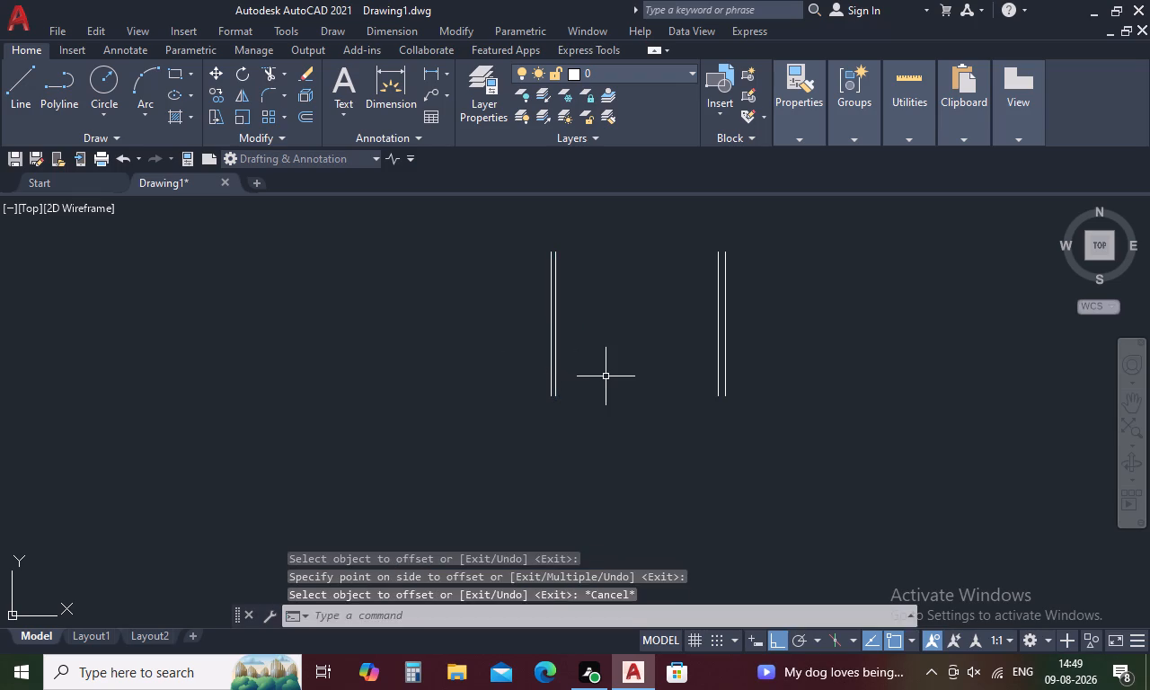
Draw two horizontal lines joining the inner wall lines at their bottom and top endpoints.
type("L")
key("space")
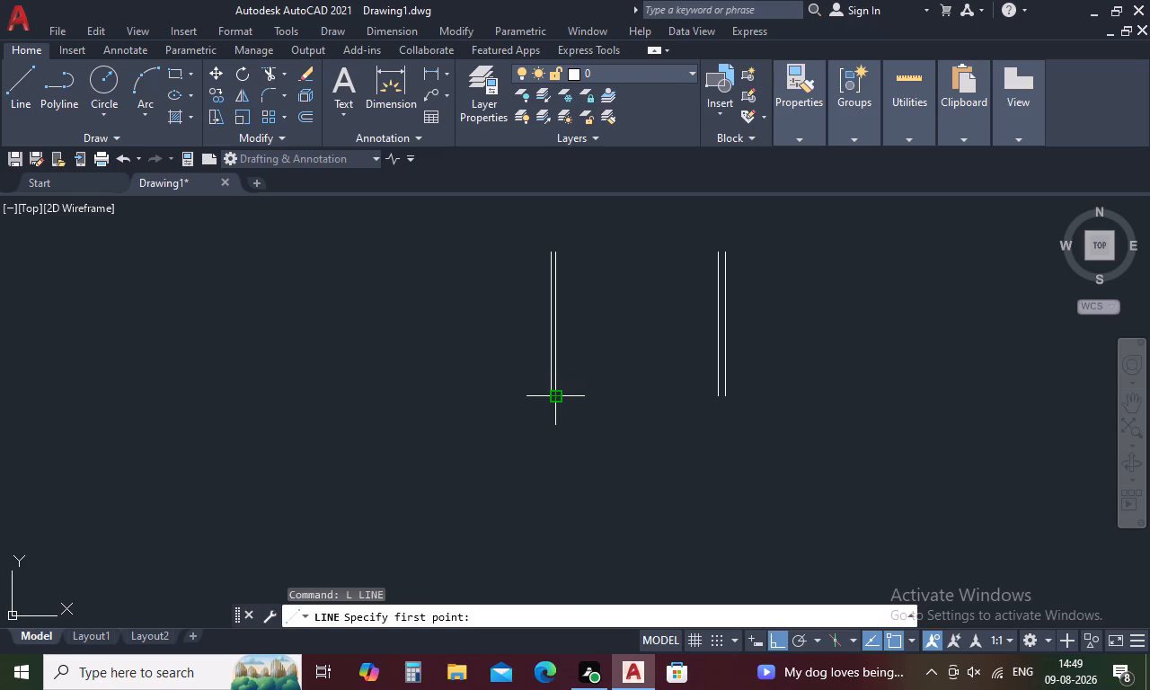
left_click(556, 398)
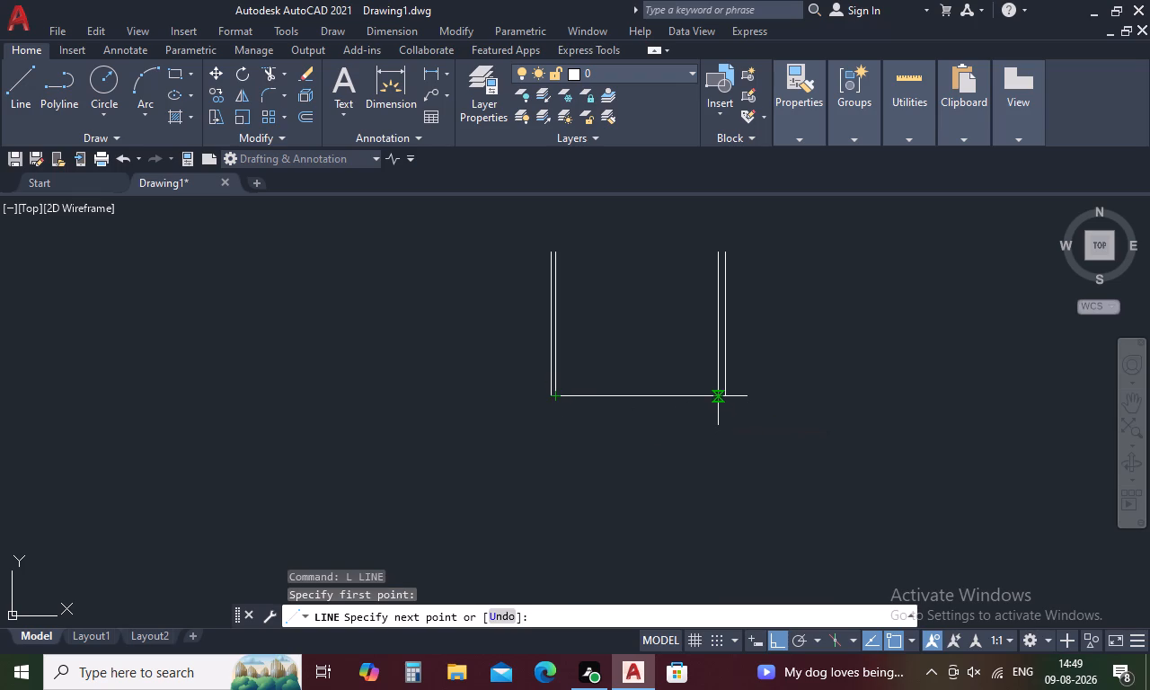
left_click(721, 397)
key("space")
key("space")
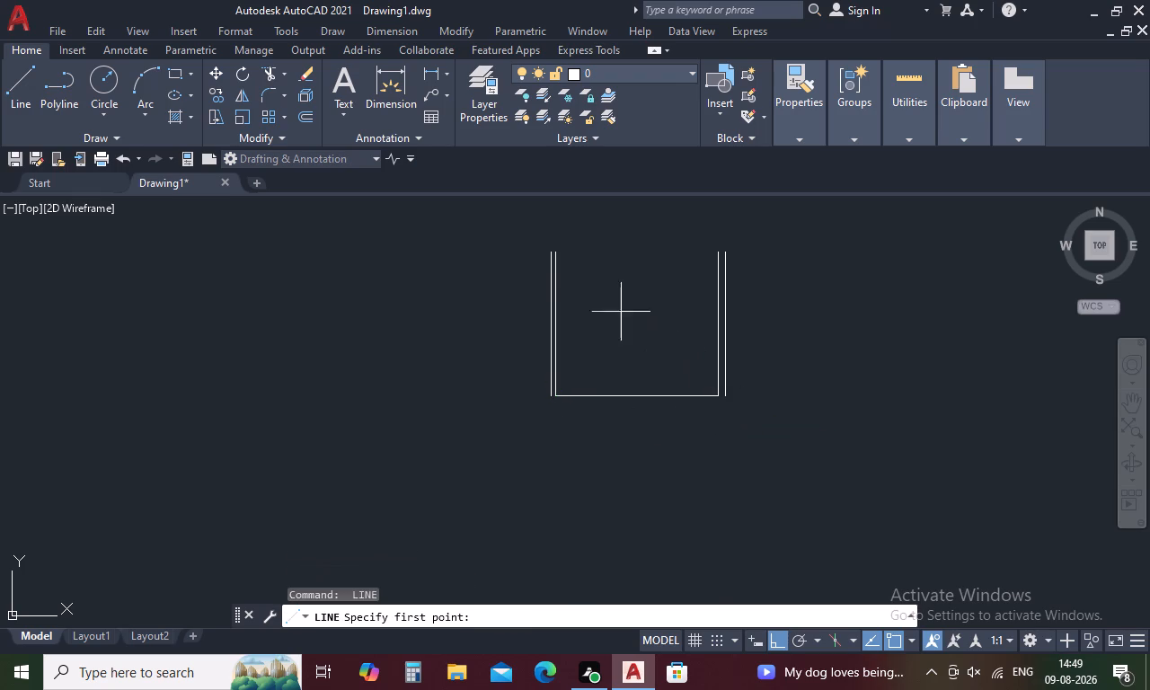
left_click(557, 252)
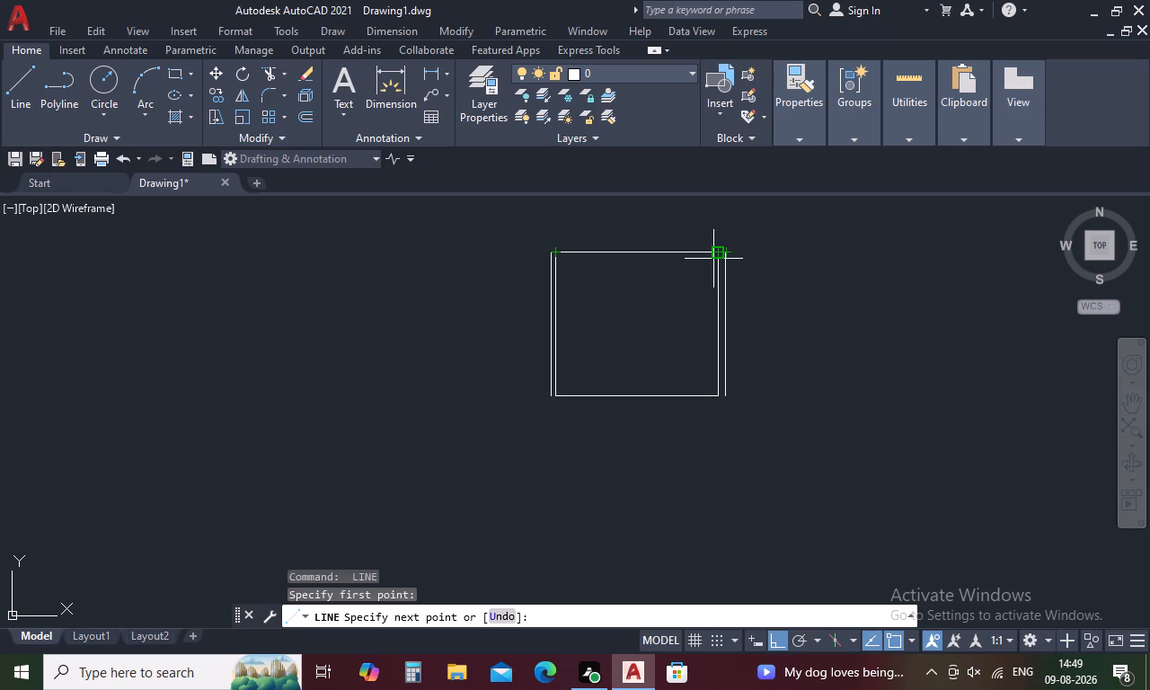
left_click(721, 253)
key("Escape")
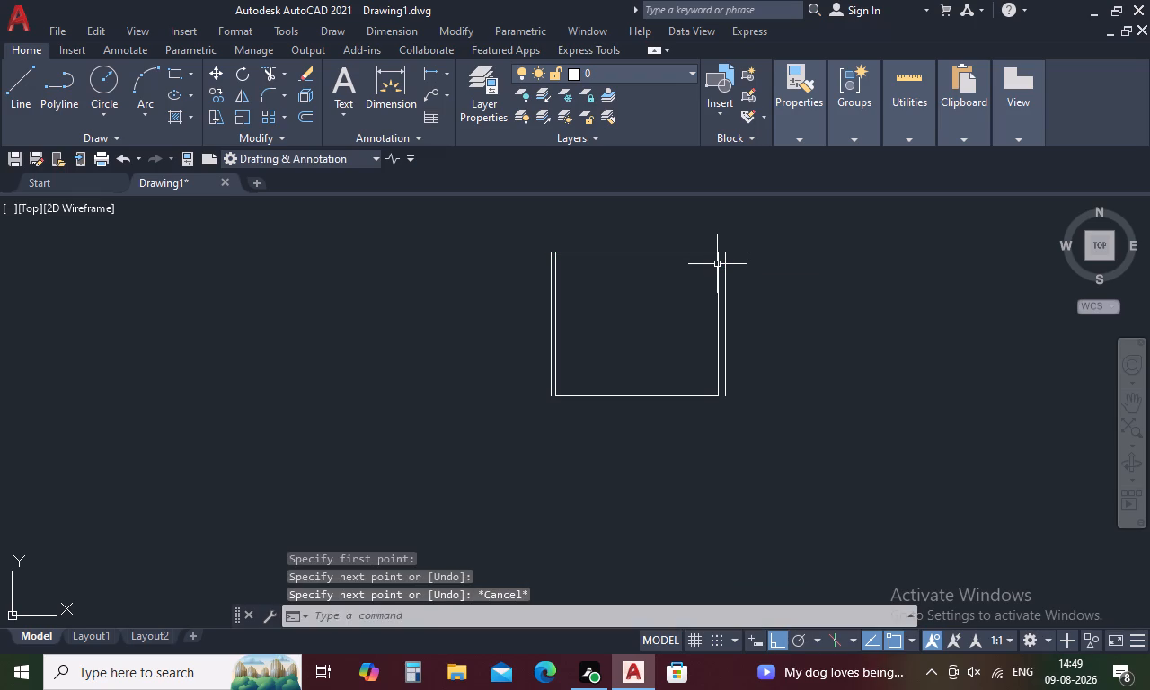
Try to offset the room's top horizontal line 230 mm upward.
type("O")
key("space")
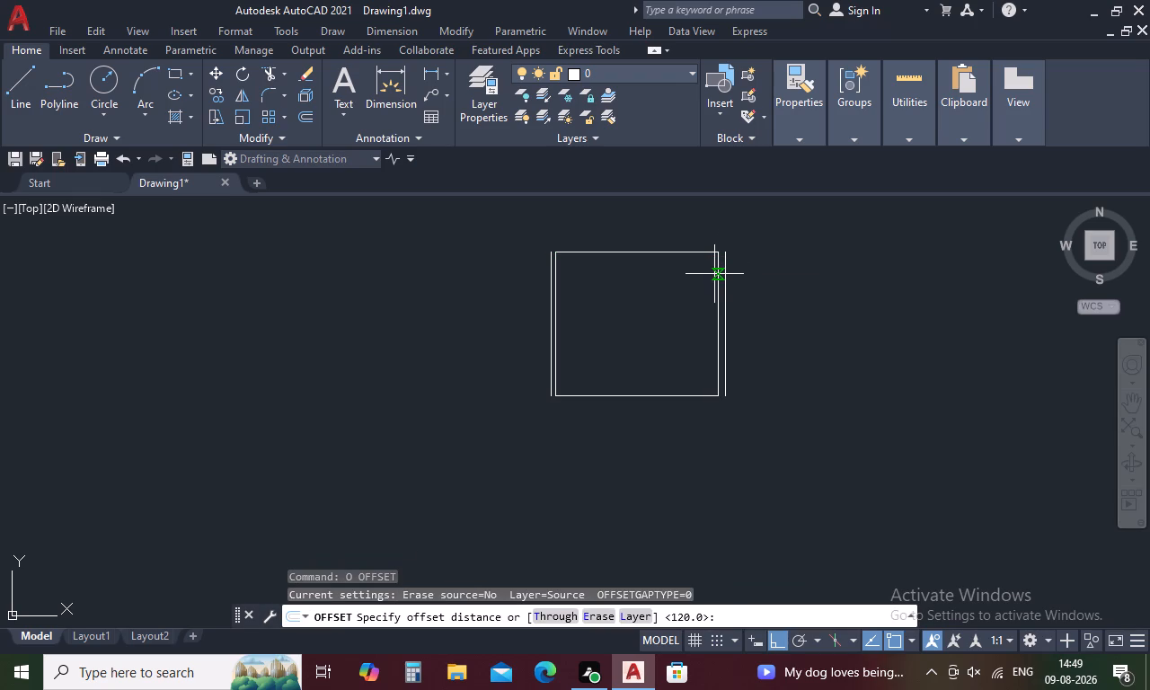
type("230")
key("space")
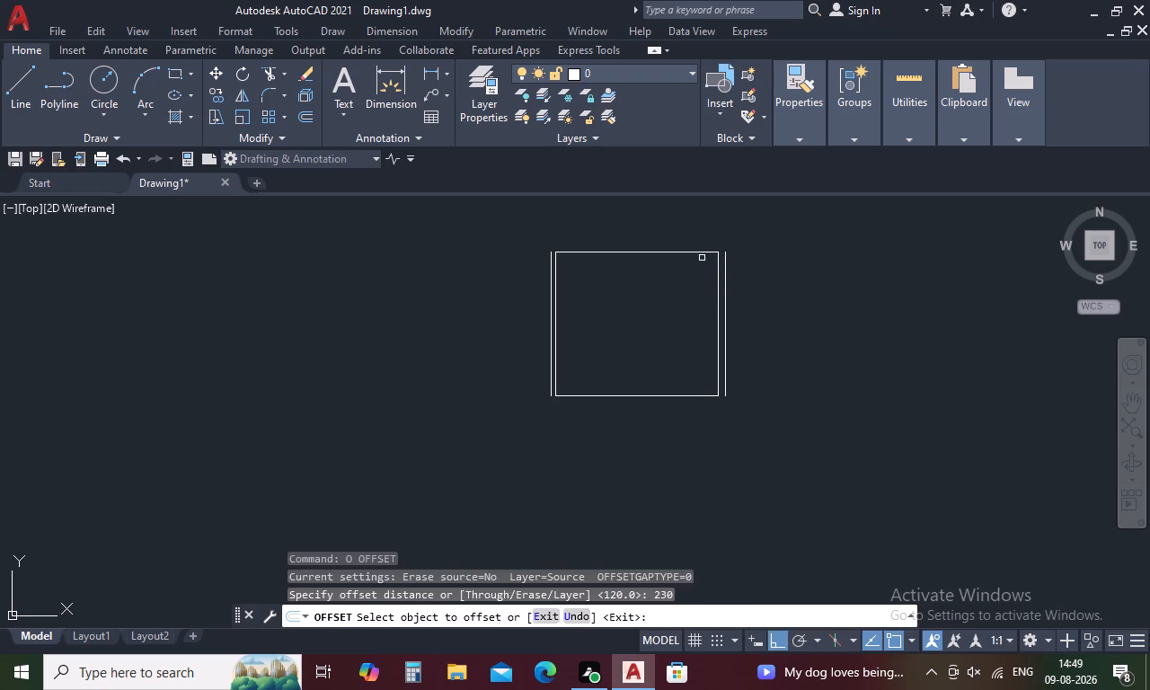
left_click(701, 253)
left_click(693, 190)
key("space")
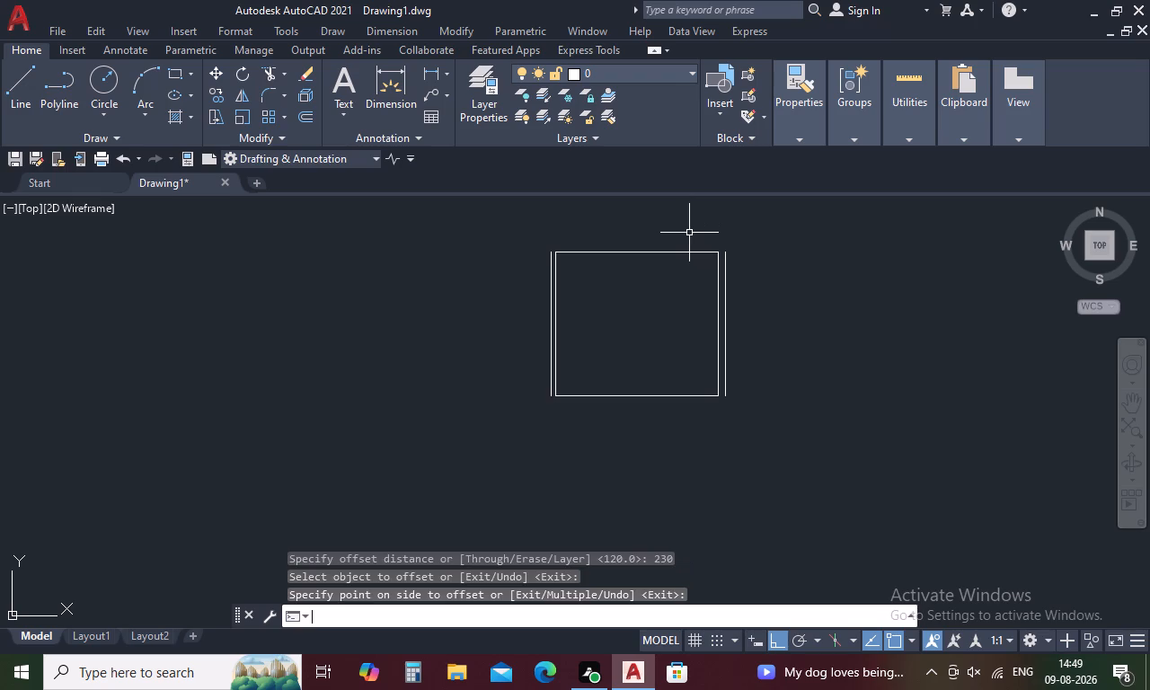
Offset the room's bottom horizontal line 120 mm outward for the lower wall.
key("space")
type("120")
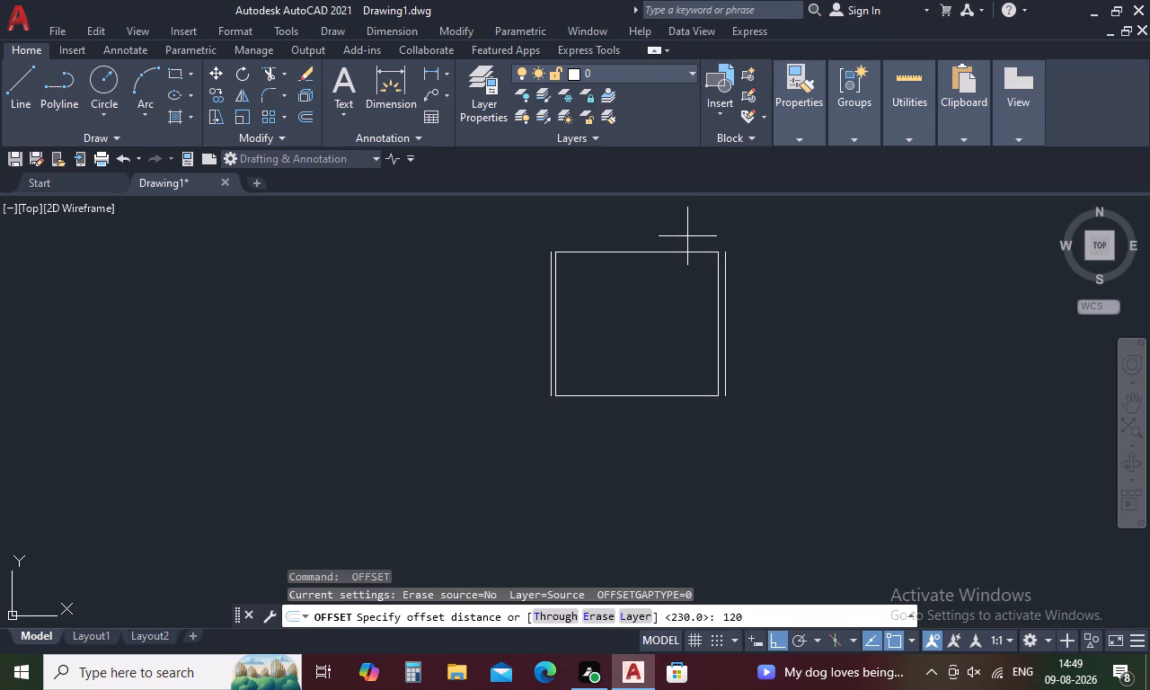
key("space")
left_click(660, 394)
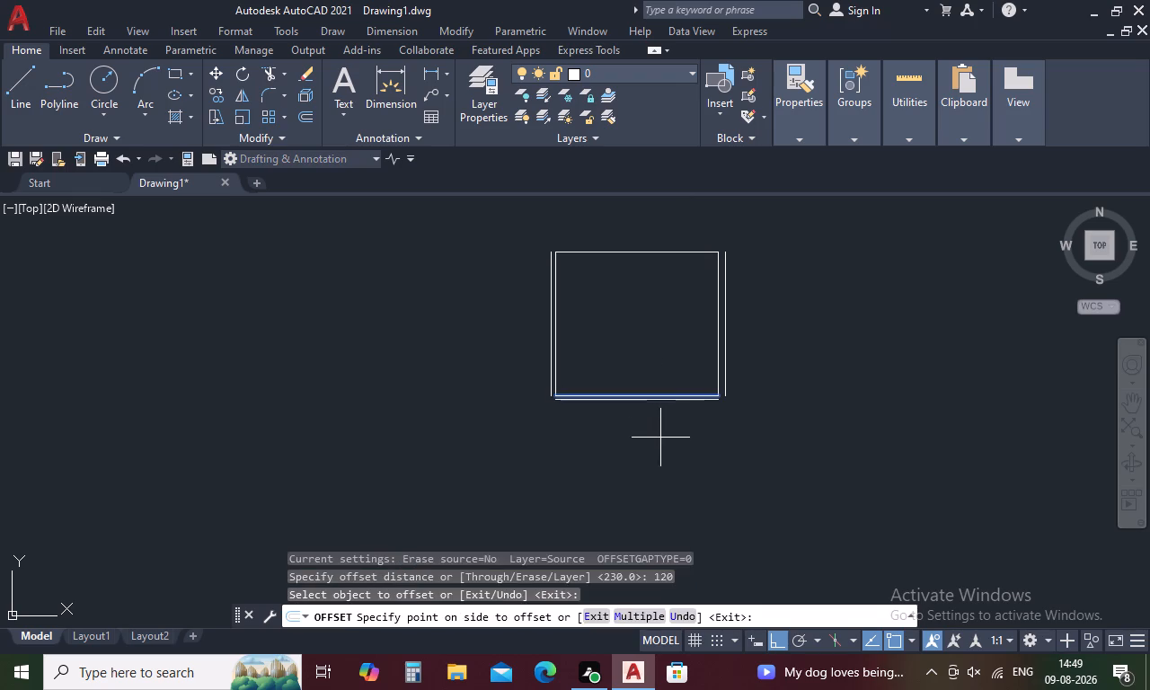
left_click(660, 440)
key("Escape")
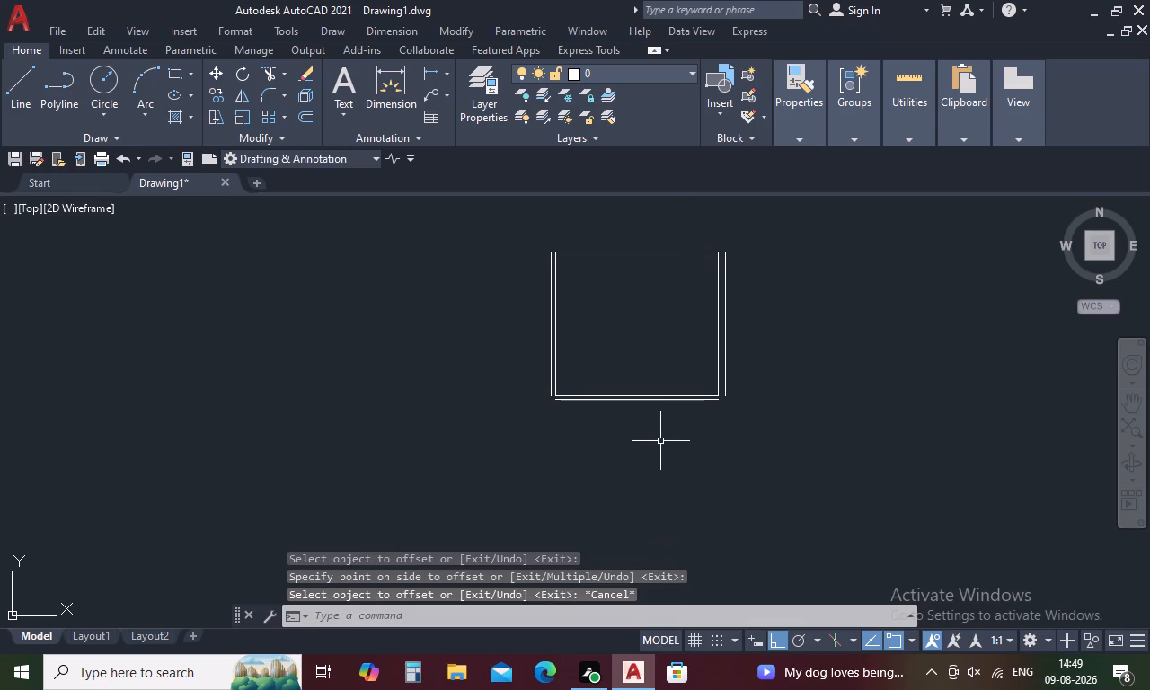
Fillet the outer bottom line with both outer side lines to close the lower corners squarely.
key("f")
key("space")
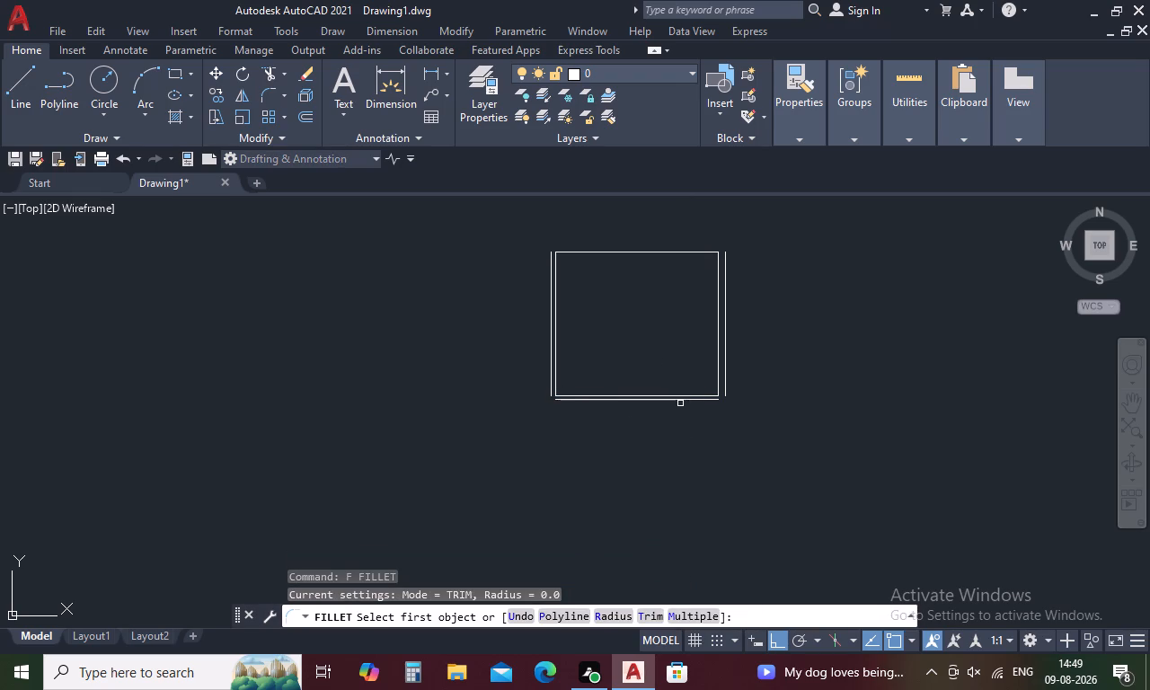
left_click(683, 402)
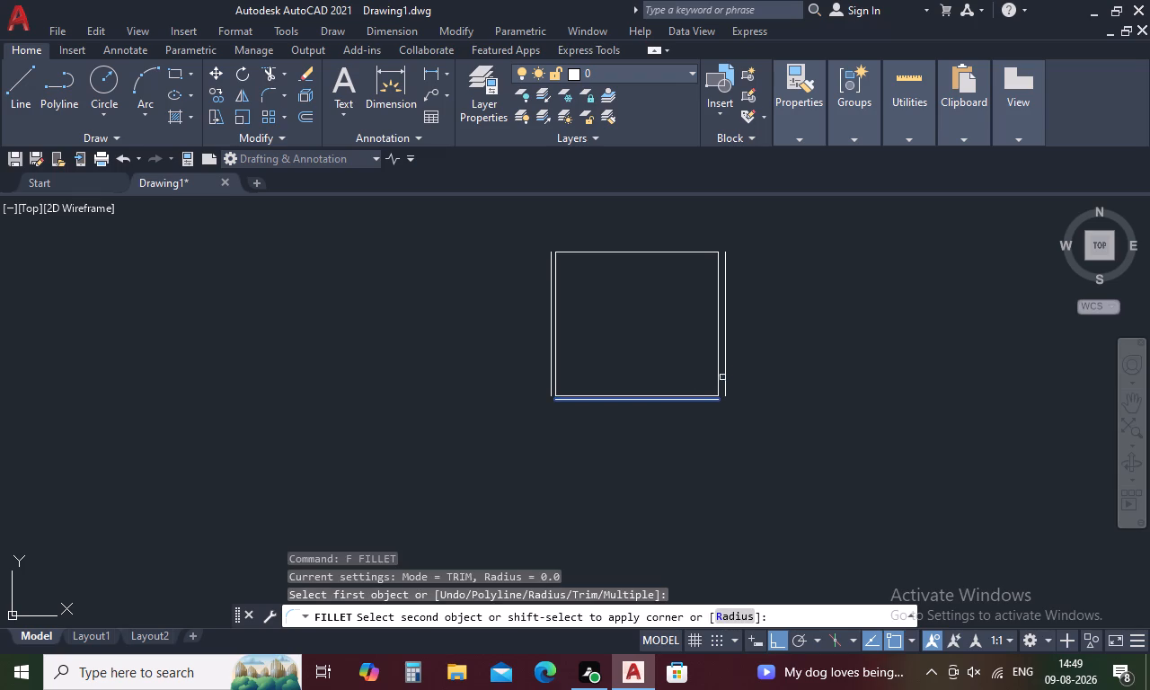
left_click(724, 376)
key("space")
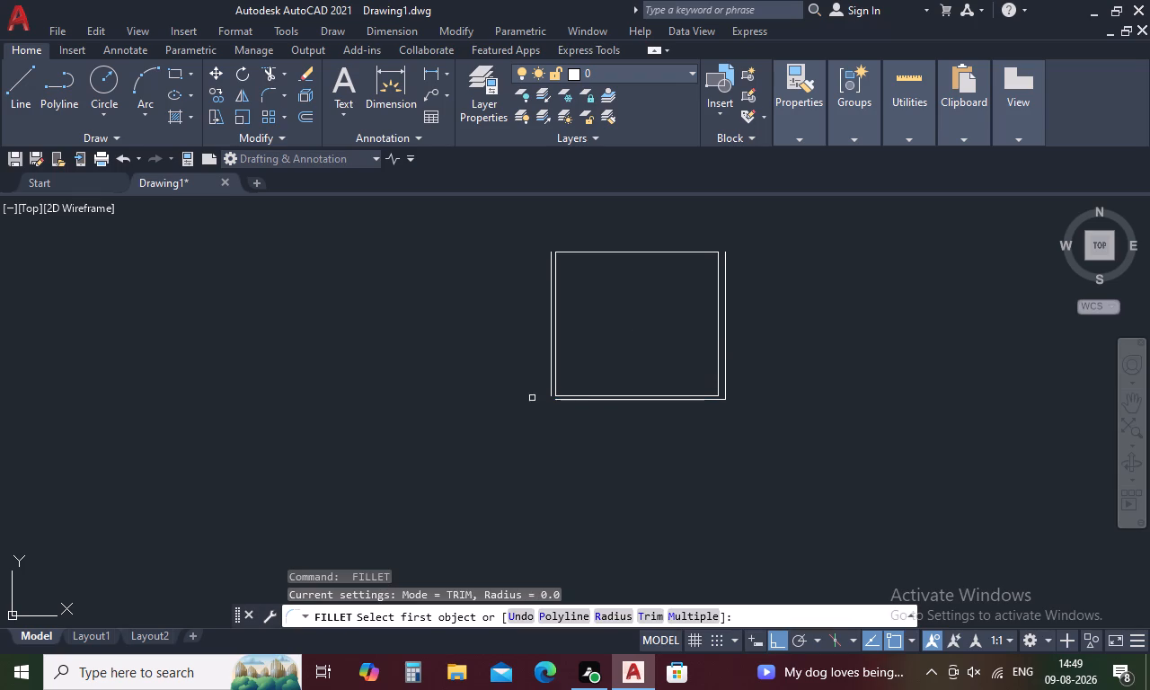
left_click(550, 380)
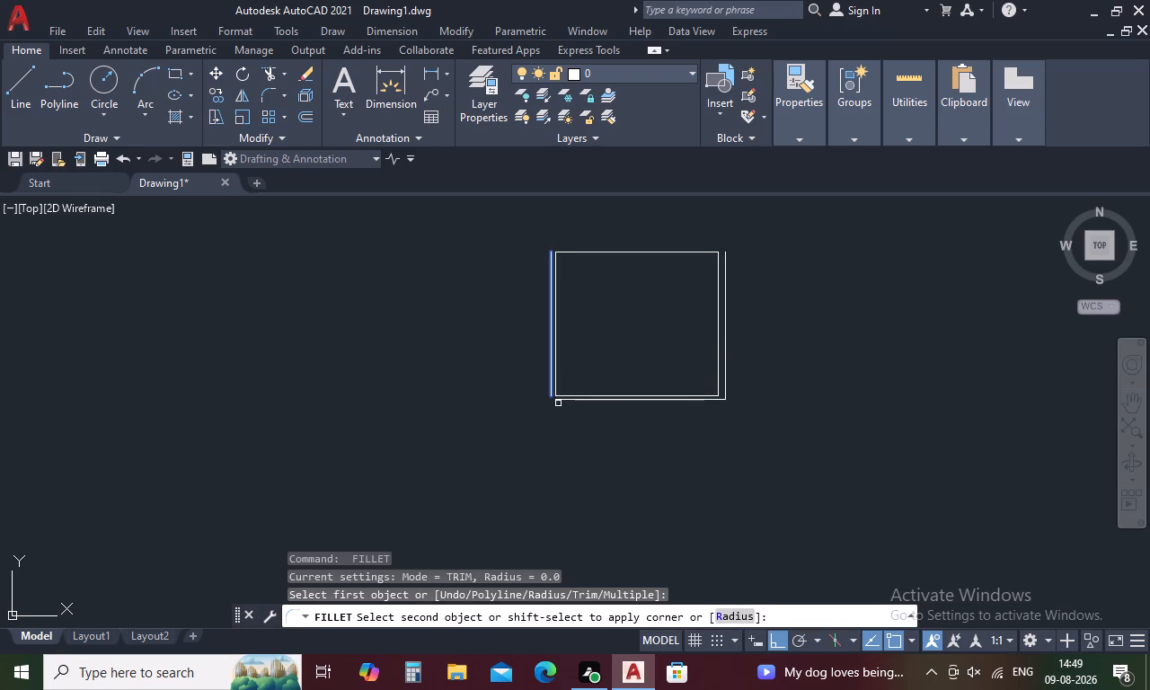
left_click(562, 402)
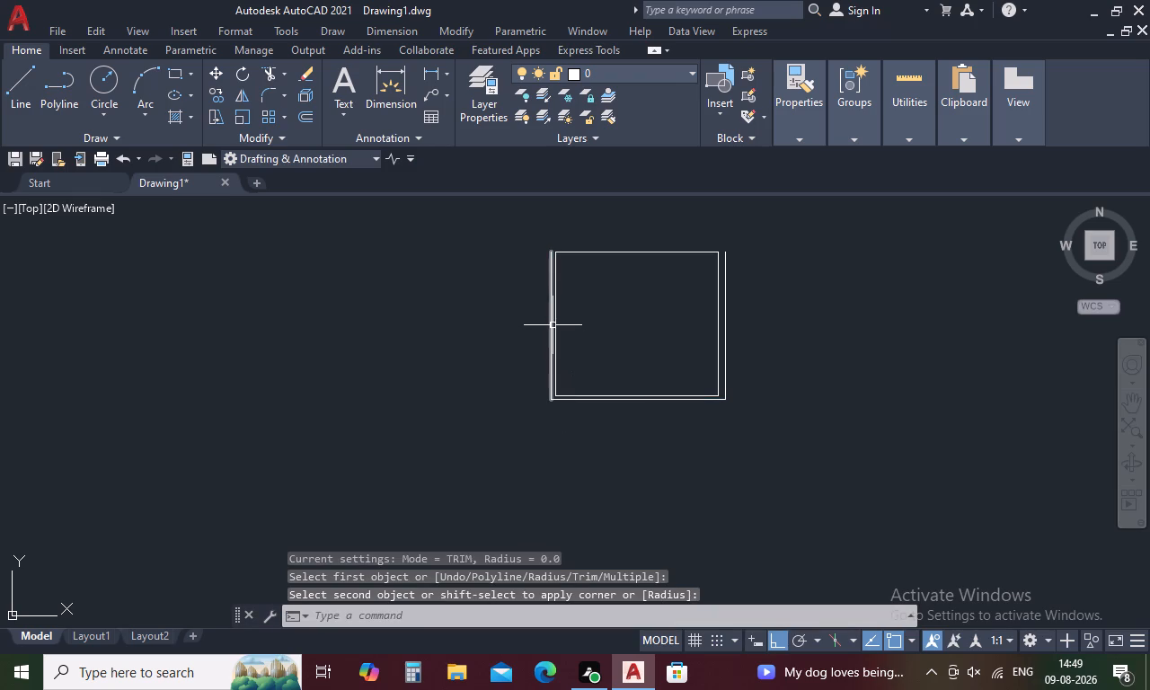
key("Escape")
Offset the room's top horizontal line 230 mm upward for the upper wall.
type("O")
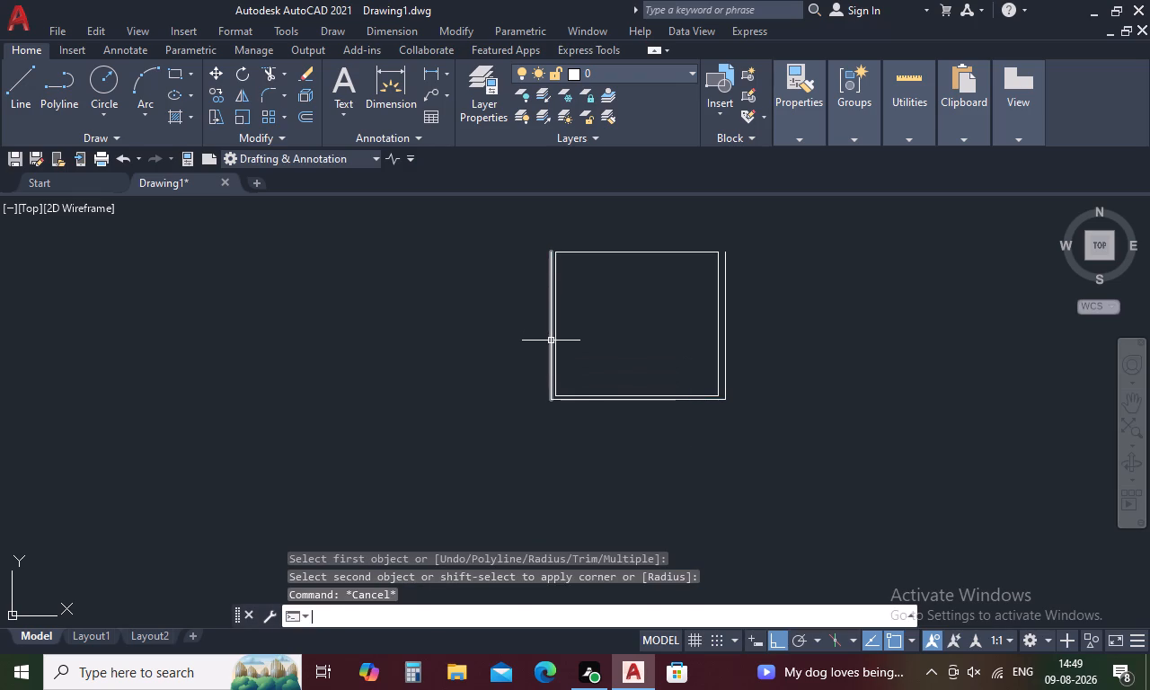
key("space")
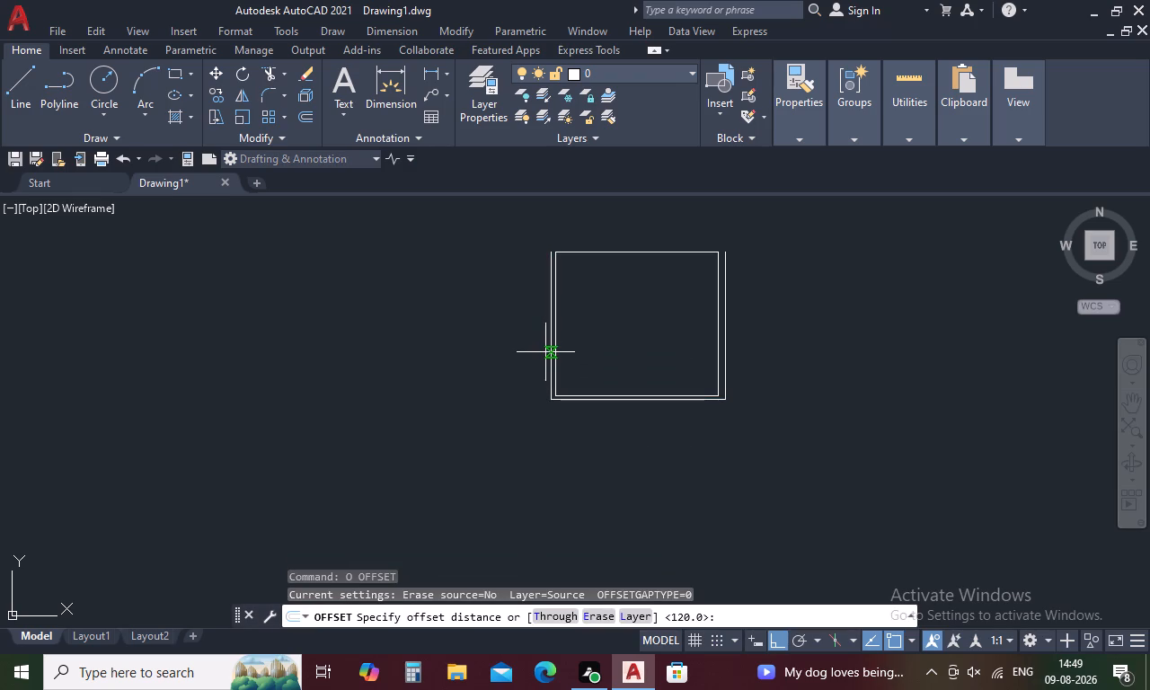
key("2")
type("30")
key("space")
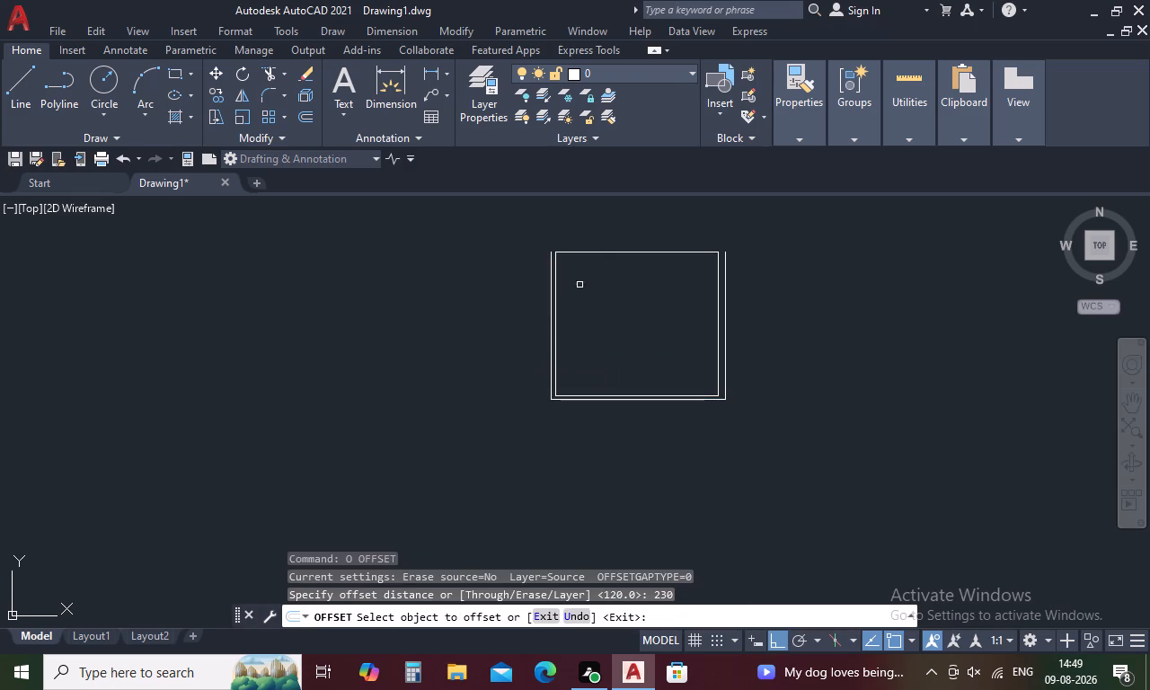
left_click(609, 252)
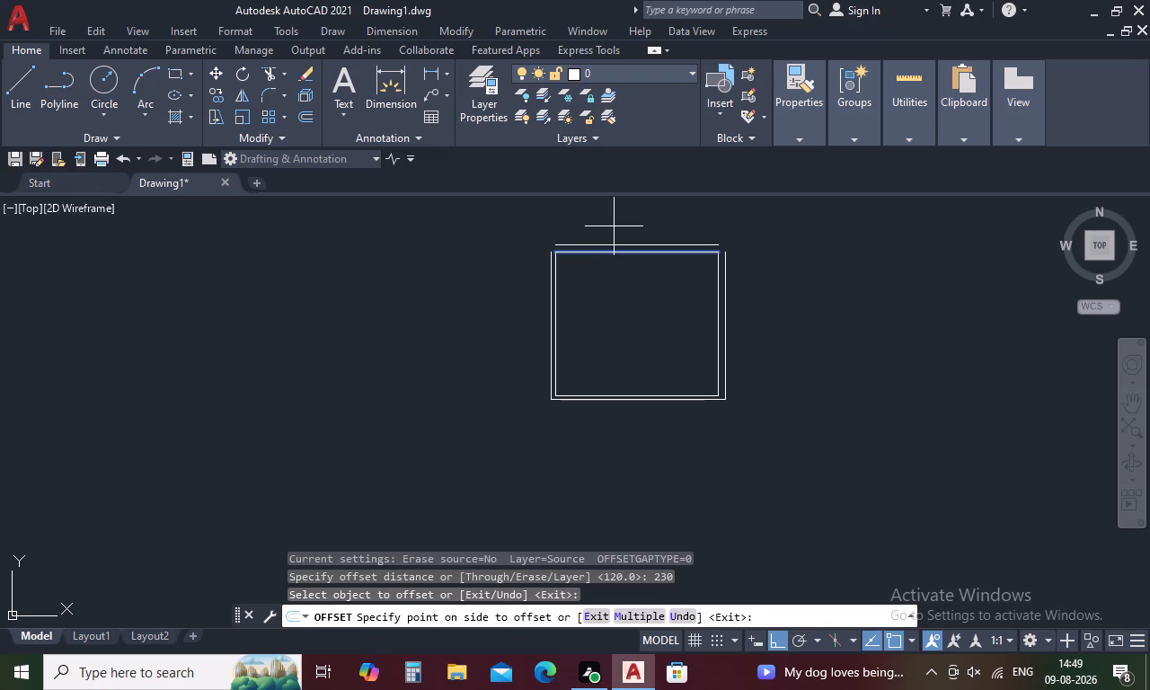
left_click(614, 226)
key("Escape")
Fillet the outer top line with both outer side lines to close the room's upper corners squarely.
type("F")
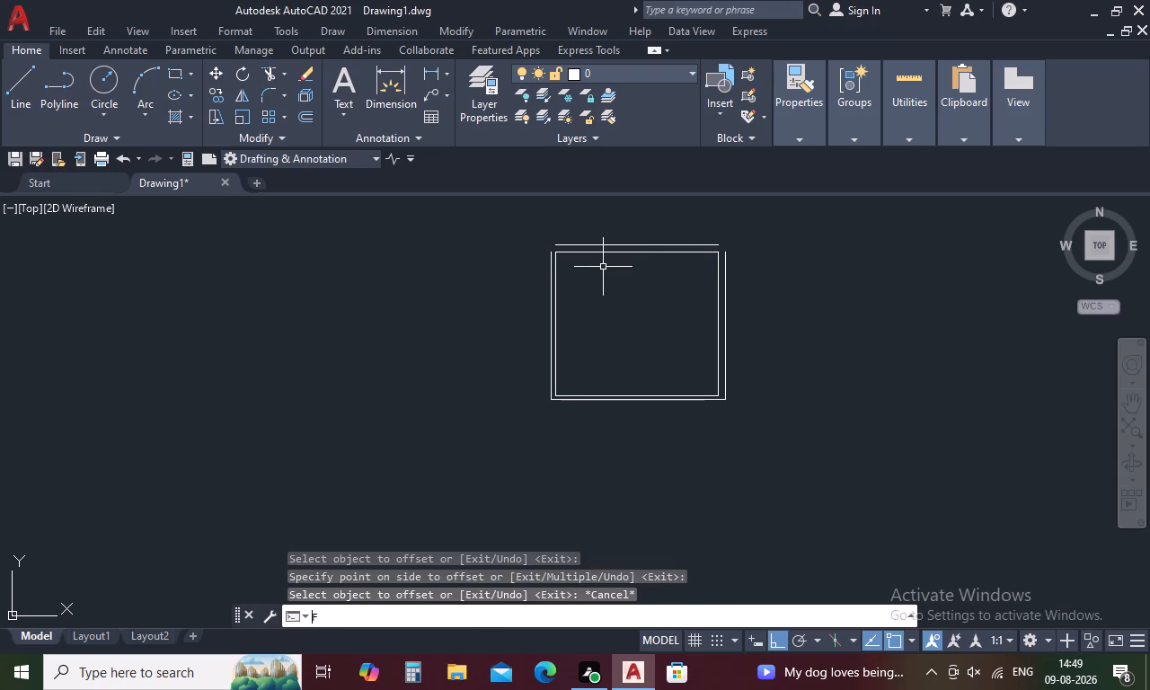
key("space")
key("m")
key("space")
left_click(581, 244)
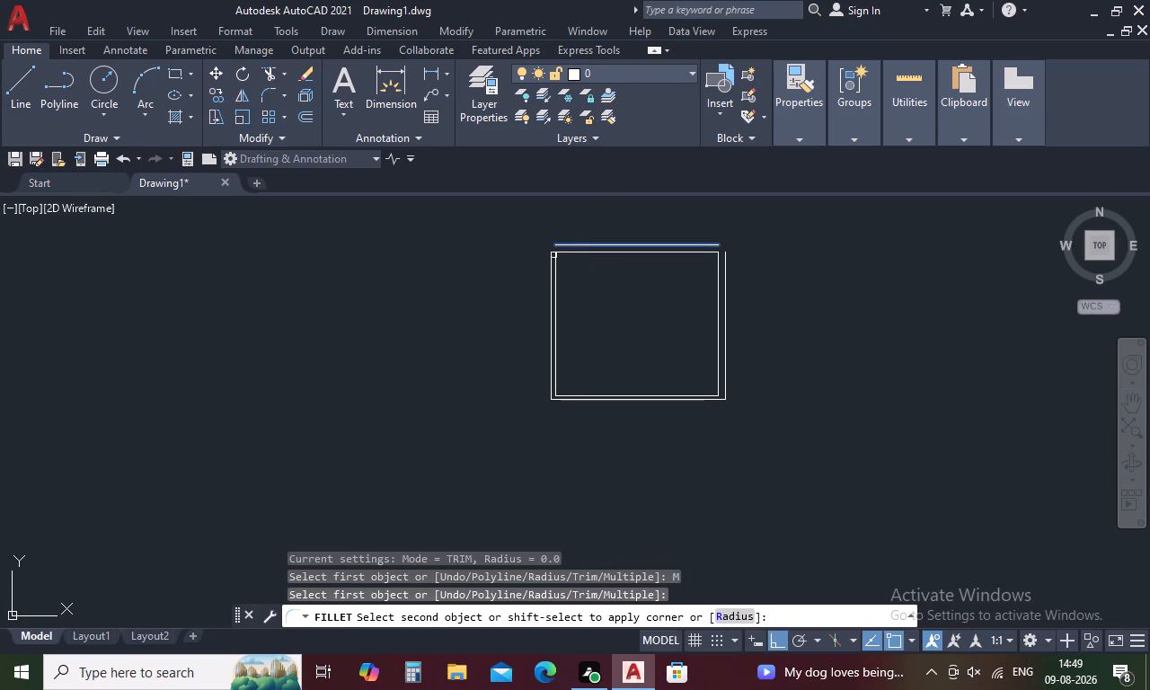
left_click(551, 261)
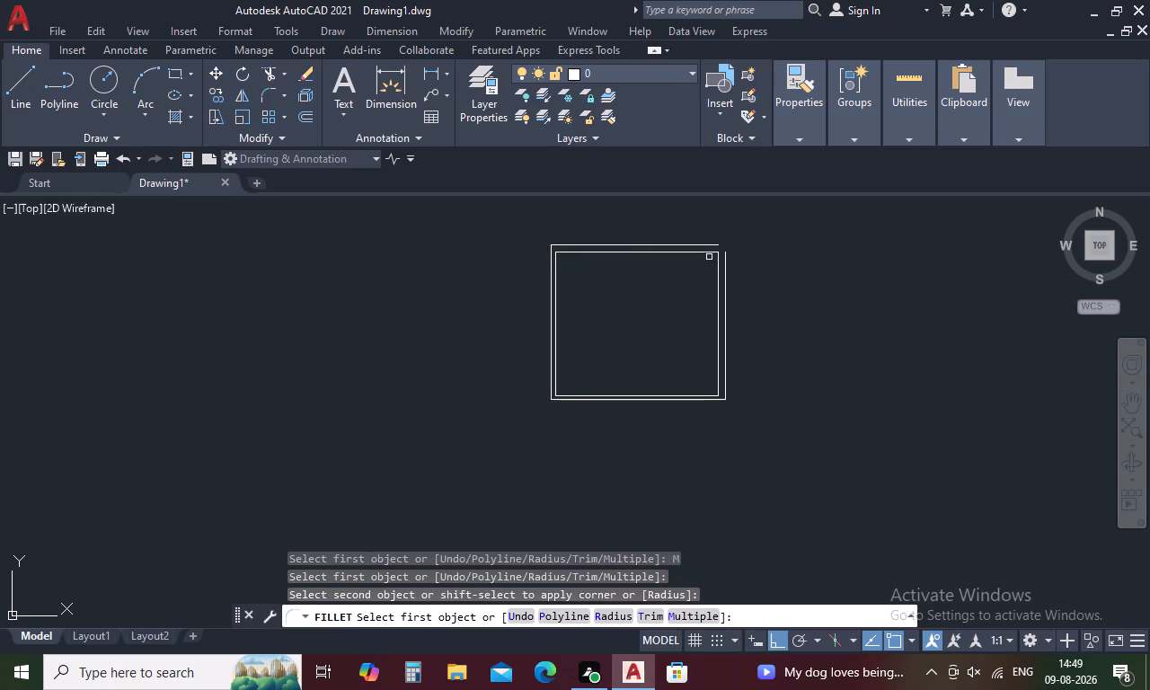
left_click(725, 261)
left_click(705, 244)
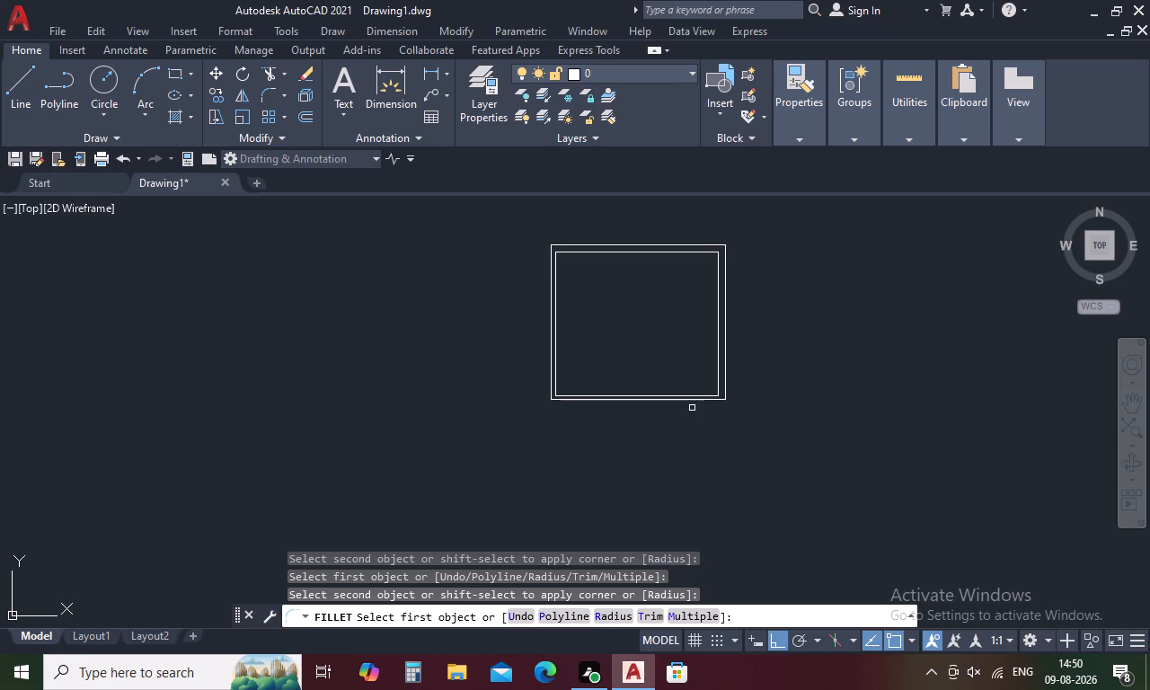
key("Escape")
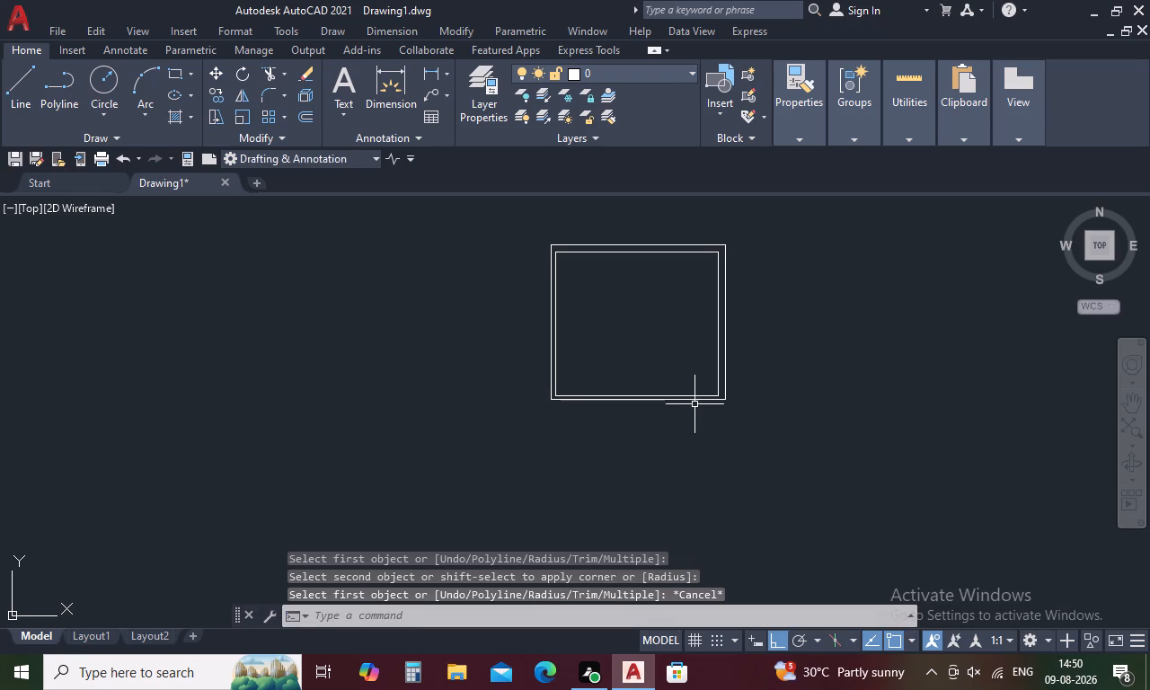
Draw a rectangle in the empty space well left of the room, entering 2510 for its opposite corner.
type("RE")
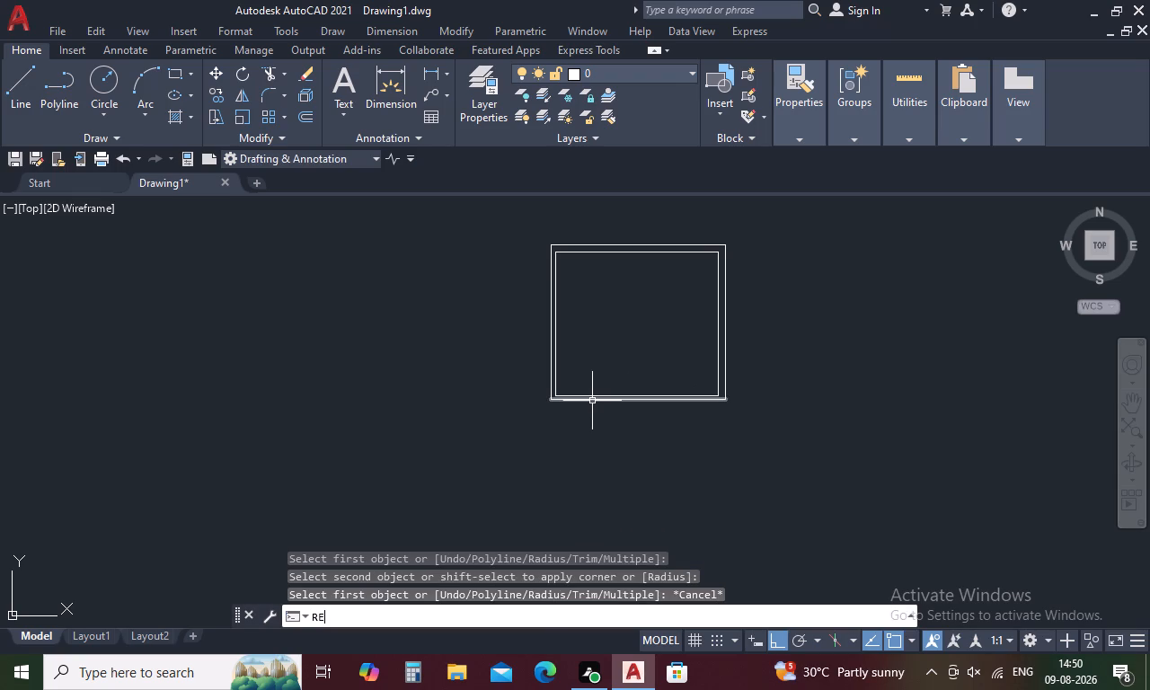
key("c")
key("space")
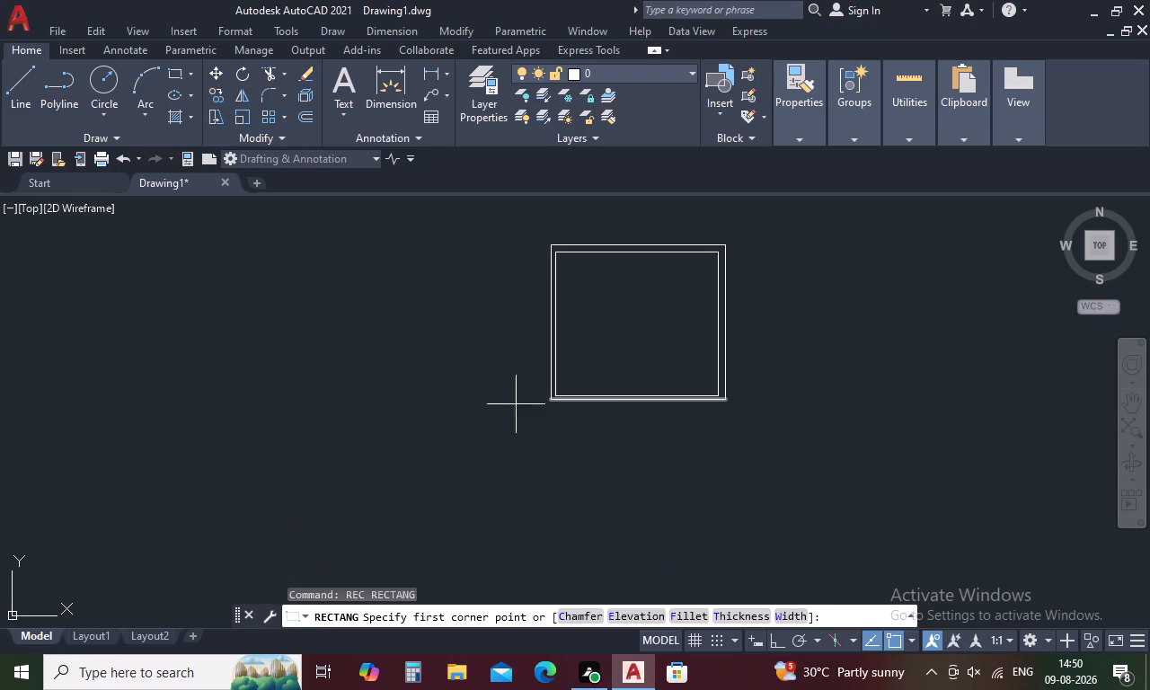
left_click(169, 358)
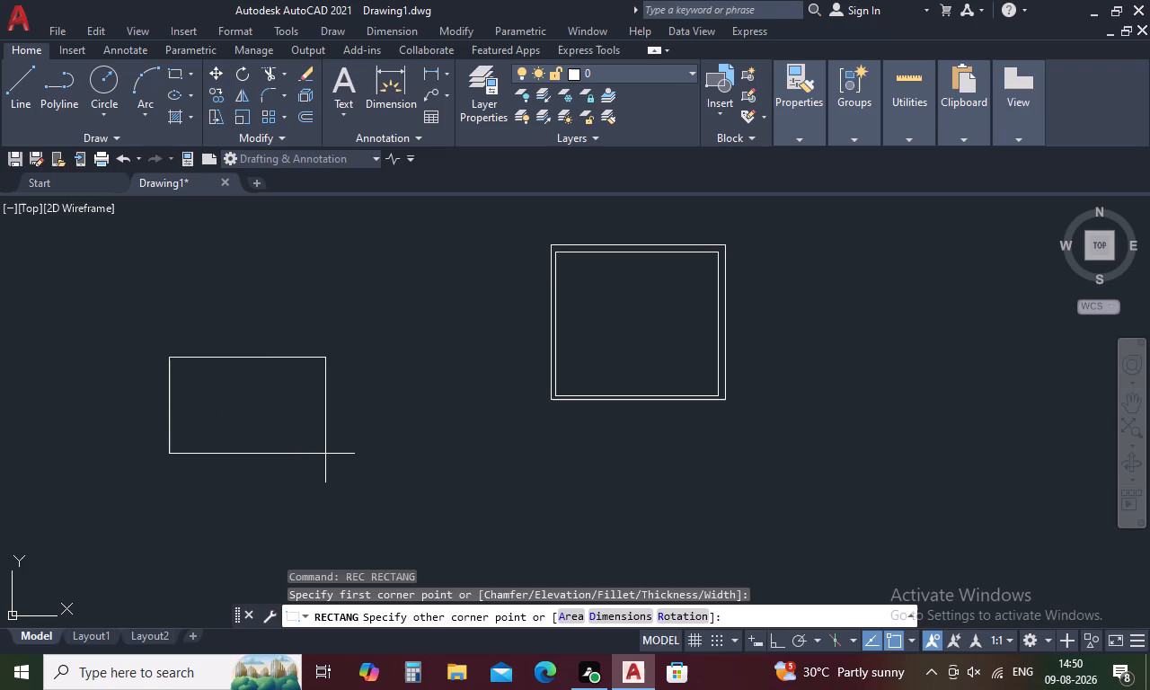
key("2")
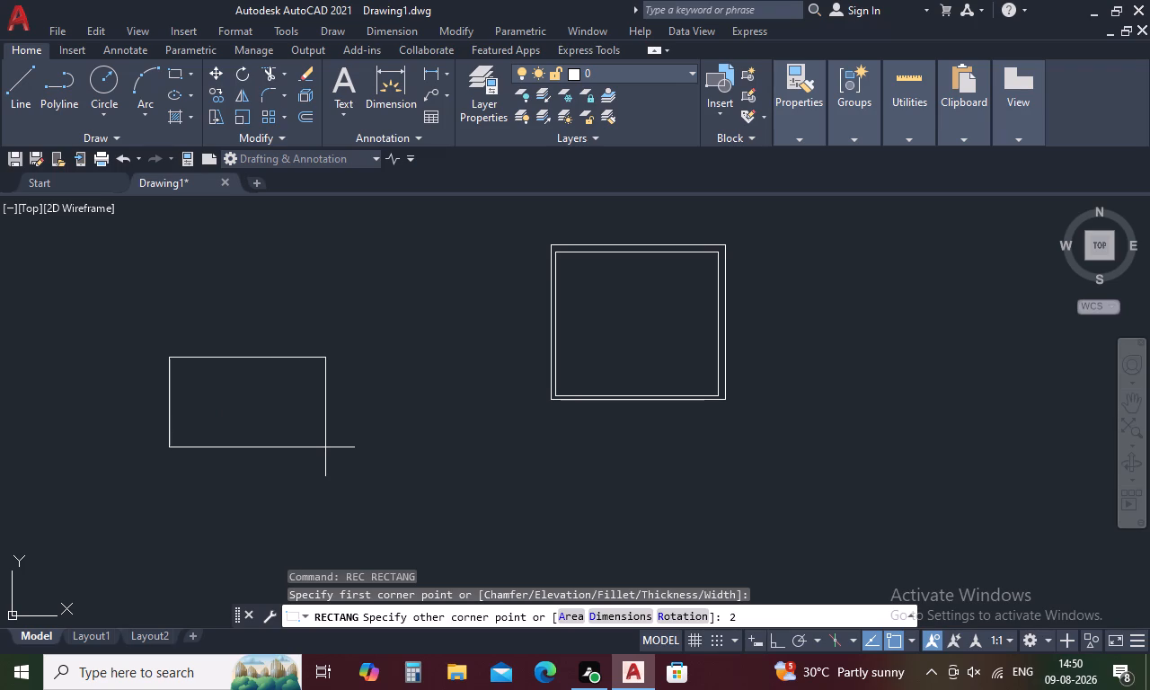
type("51")
key("0")
key("space")
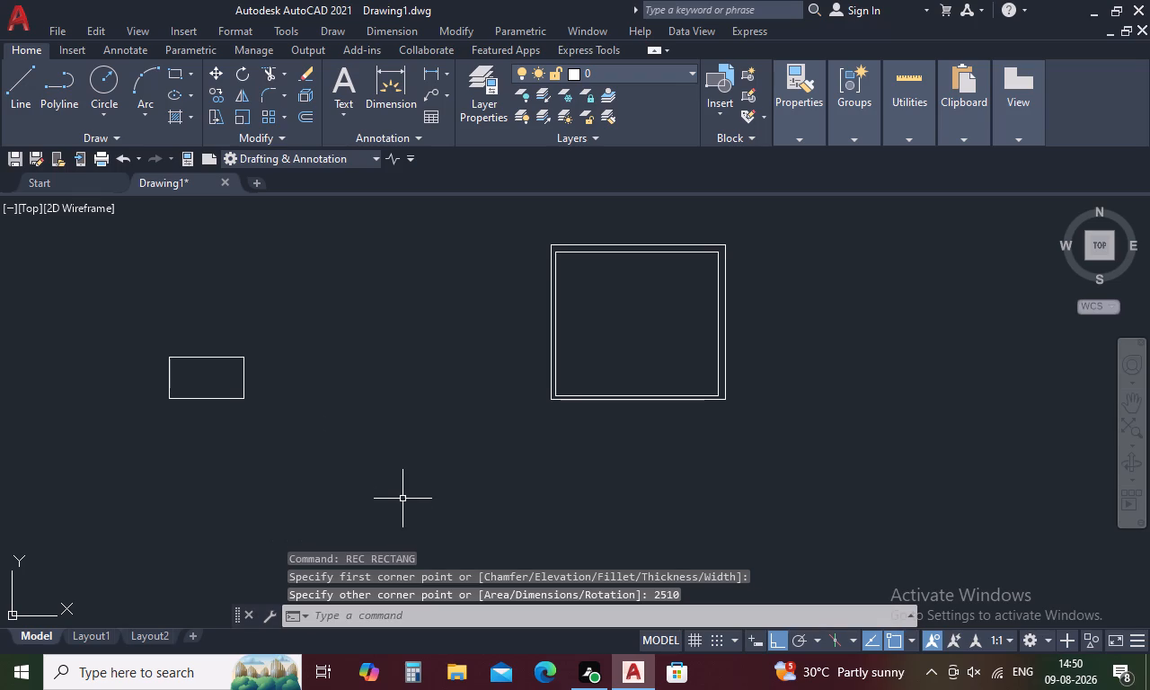
key("Escape")
Draw a rectangle 2510 mm long and 2970 mm wide between the small rectangle and the walled room.
type("RE")
type("C")
key("space")
left_click(323, 332)
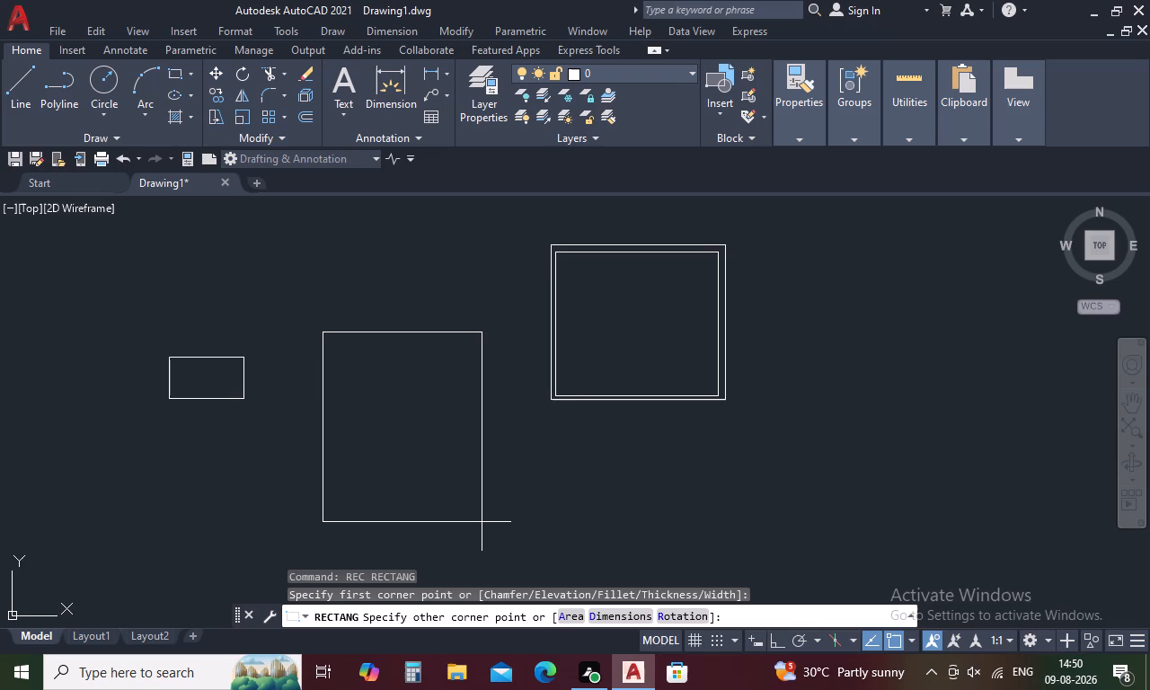
type("D")
key("space")
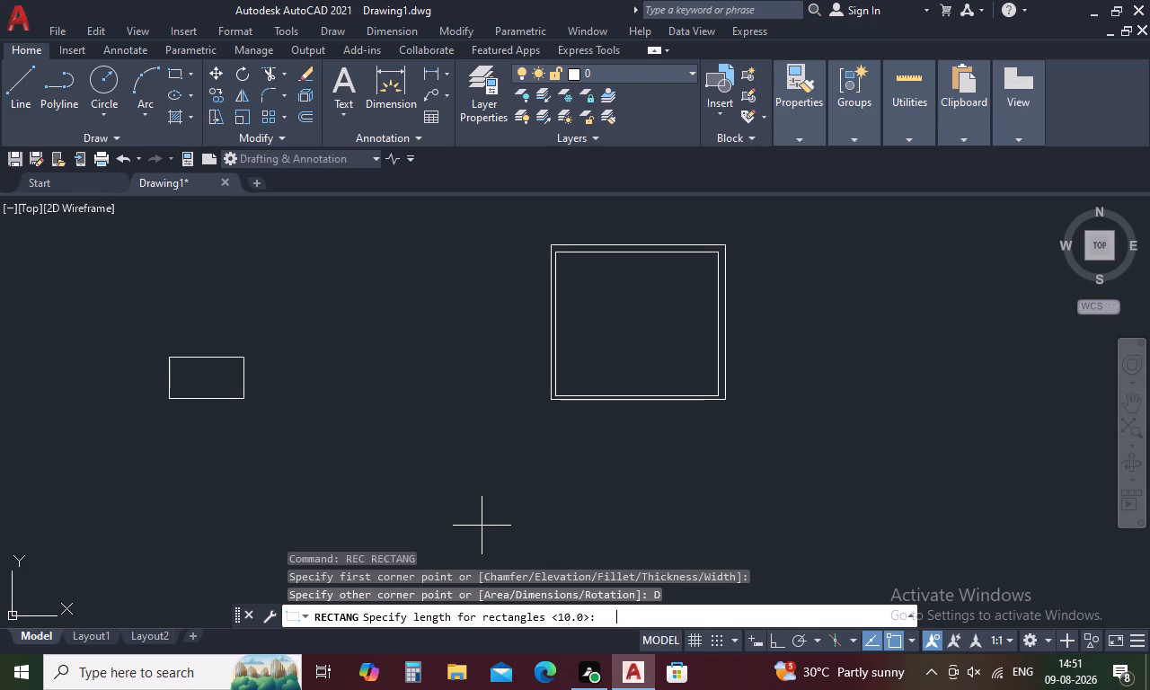
key("2")
key("5")
key("1")
key("0")
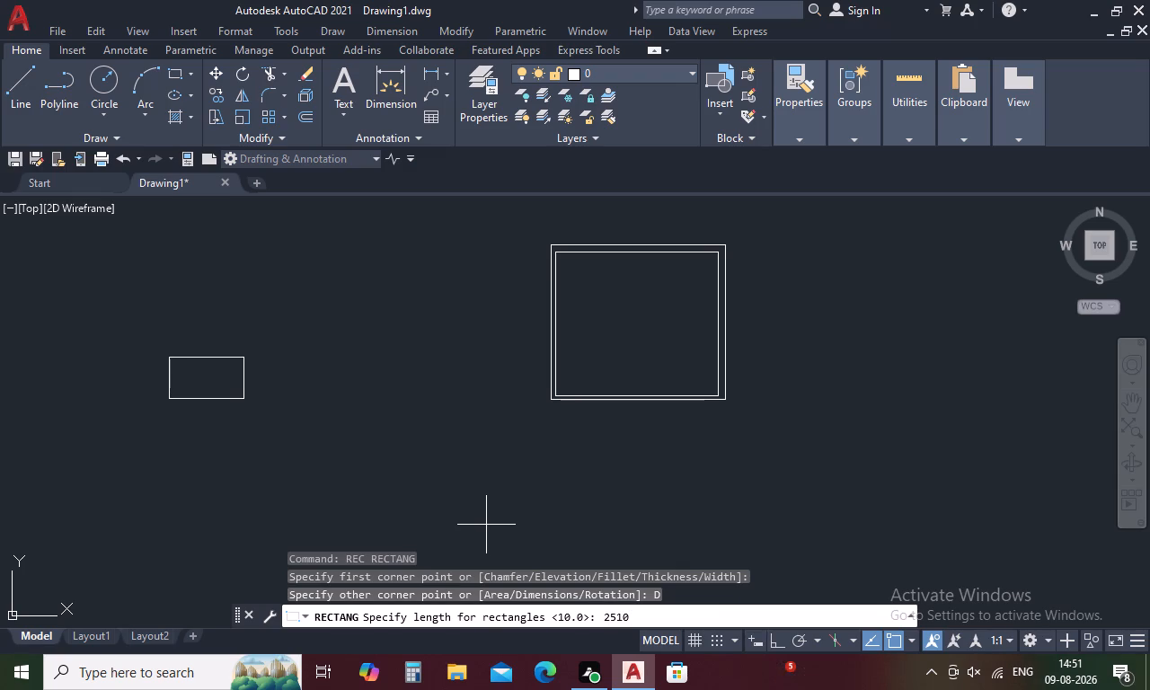
key("space")
type("297")
key("0")
key("space")
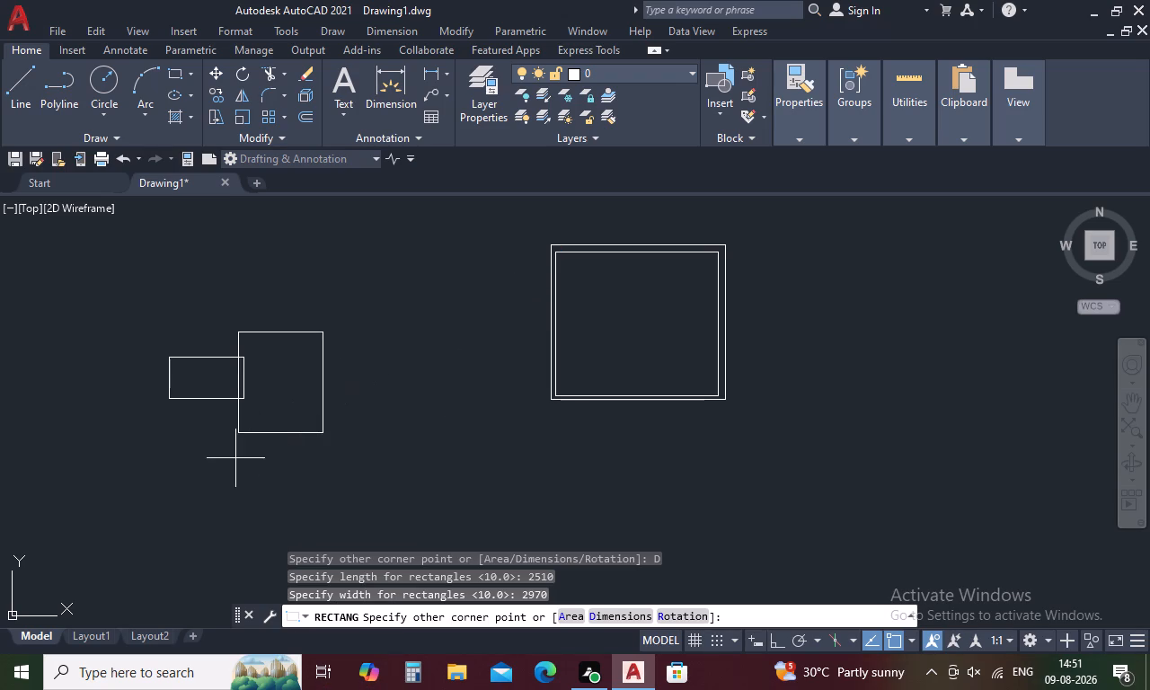
left_click(382, 513)
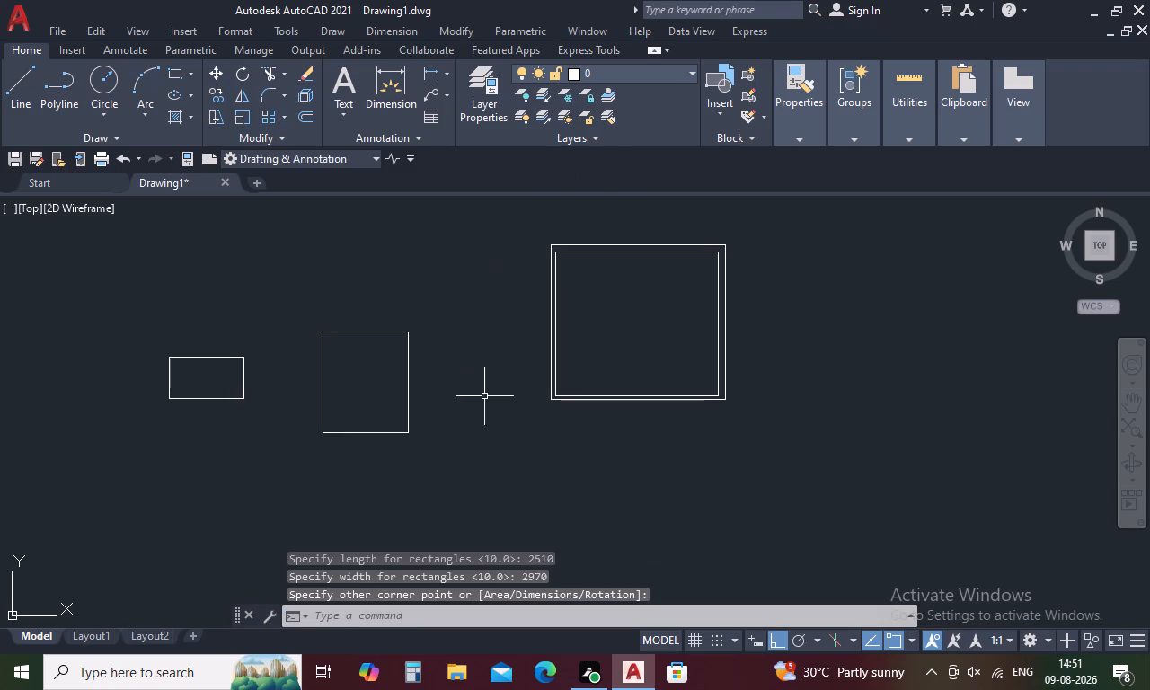
Move the whole walled room about 6670 mm horizontally to the right, using its outer upper-left corner as base point.
left_click_drag(521, 224, 494, 314)
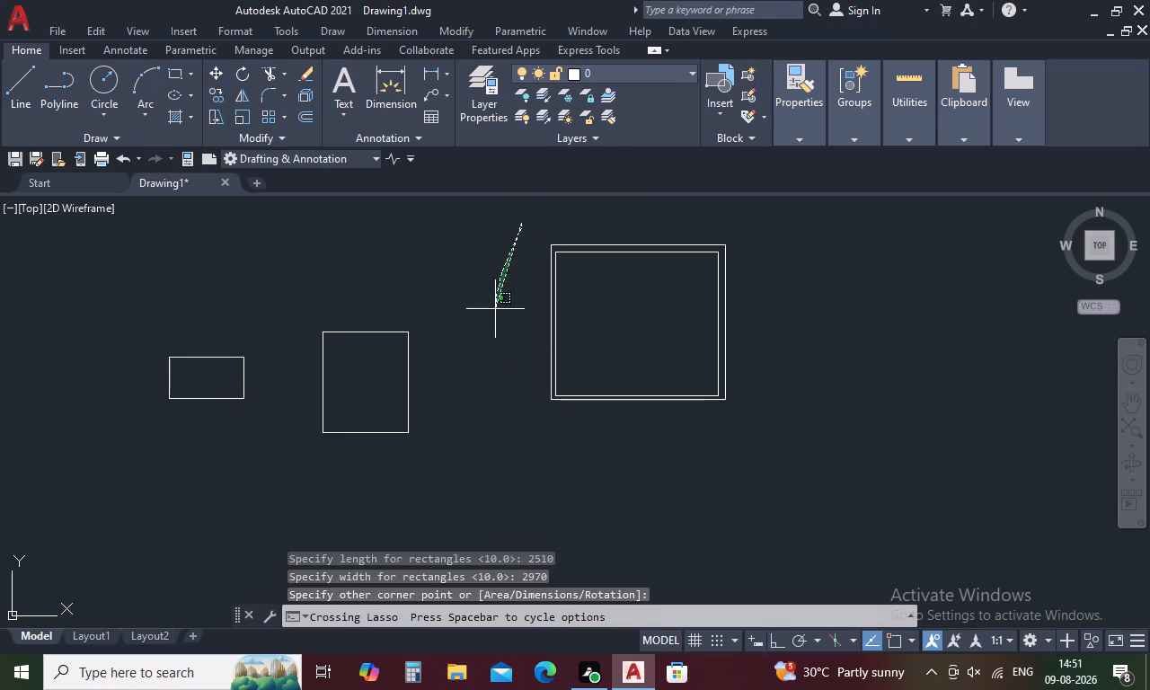
left_click_drag(494, 314, 792, 195)
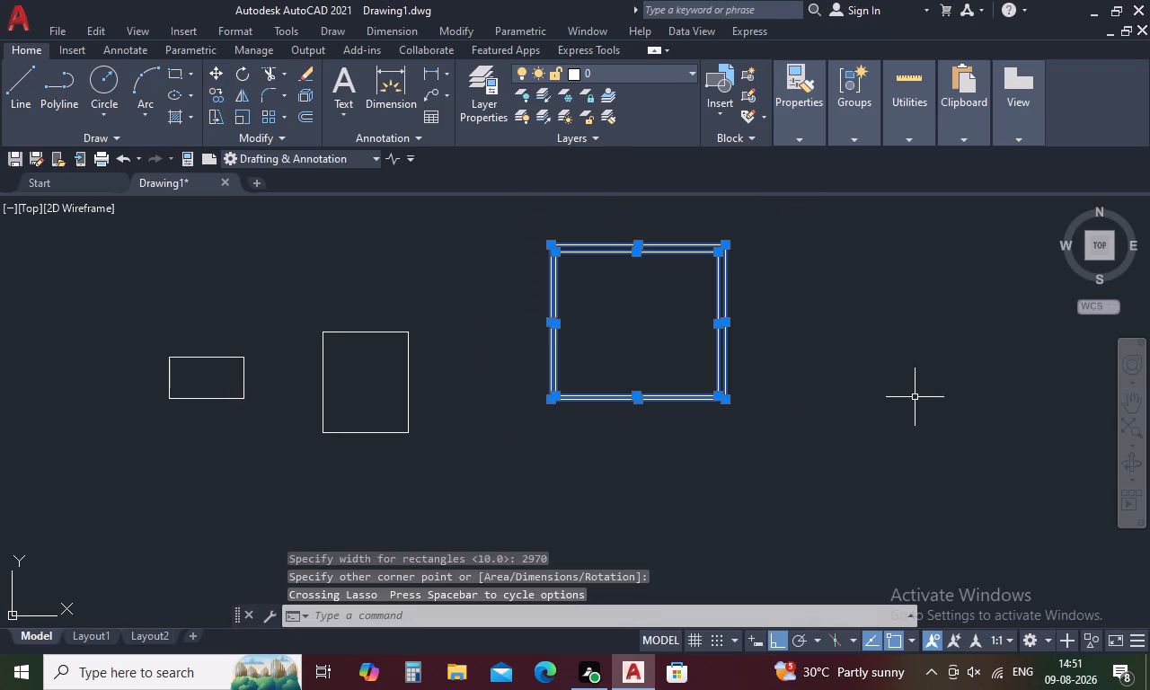
right_click(913, 397)
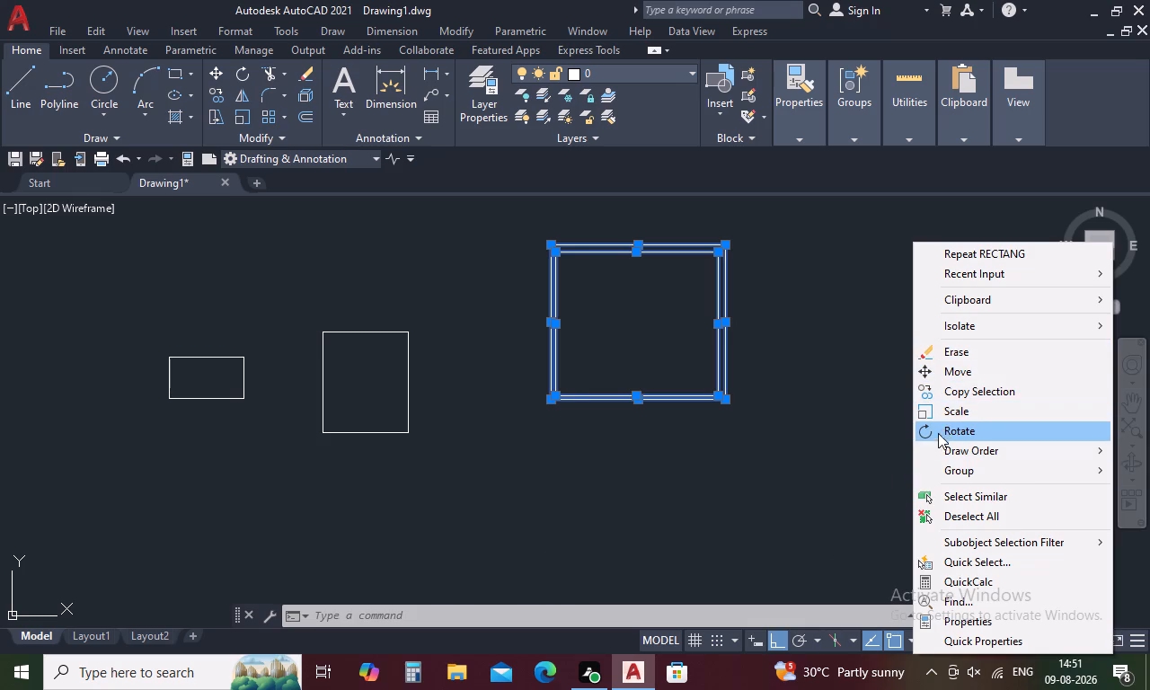
left_click(951, 367)
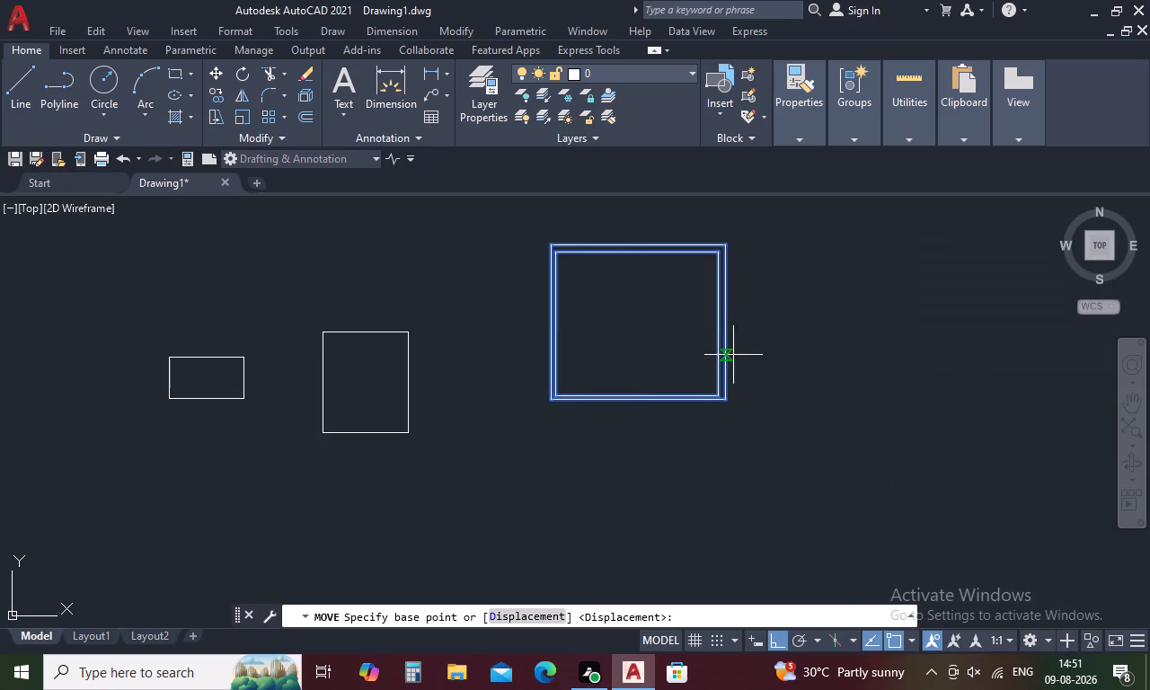
left_click(551, 247)
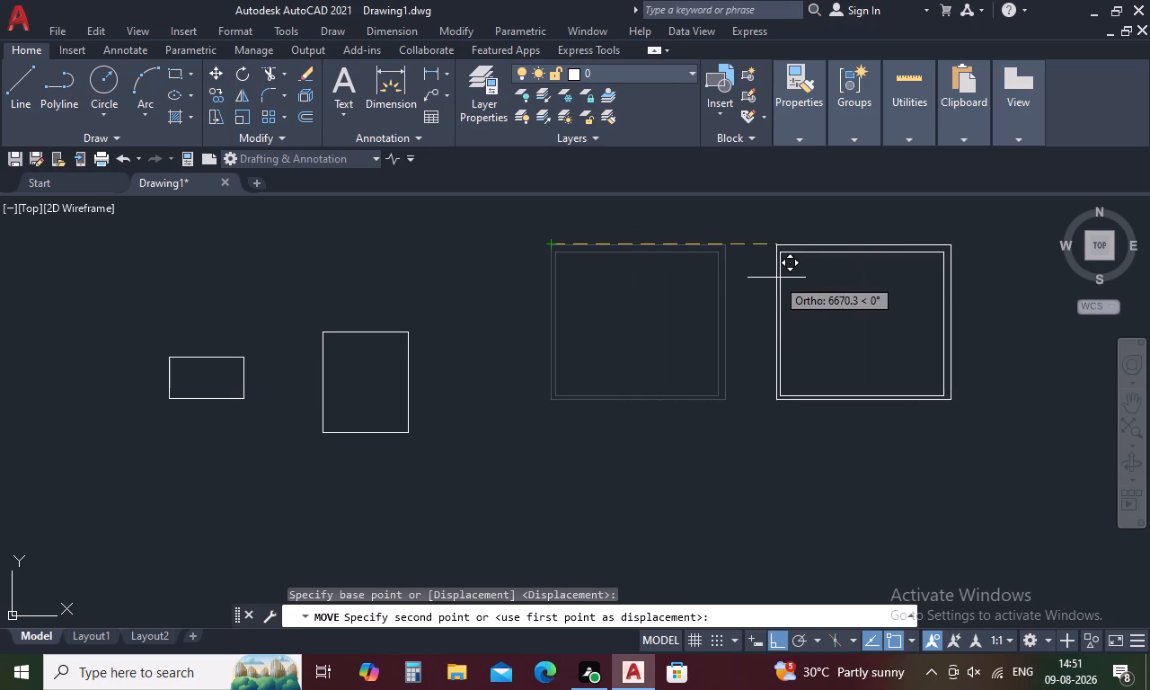
left_click(776, 278)
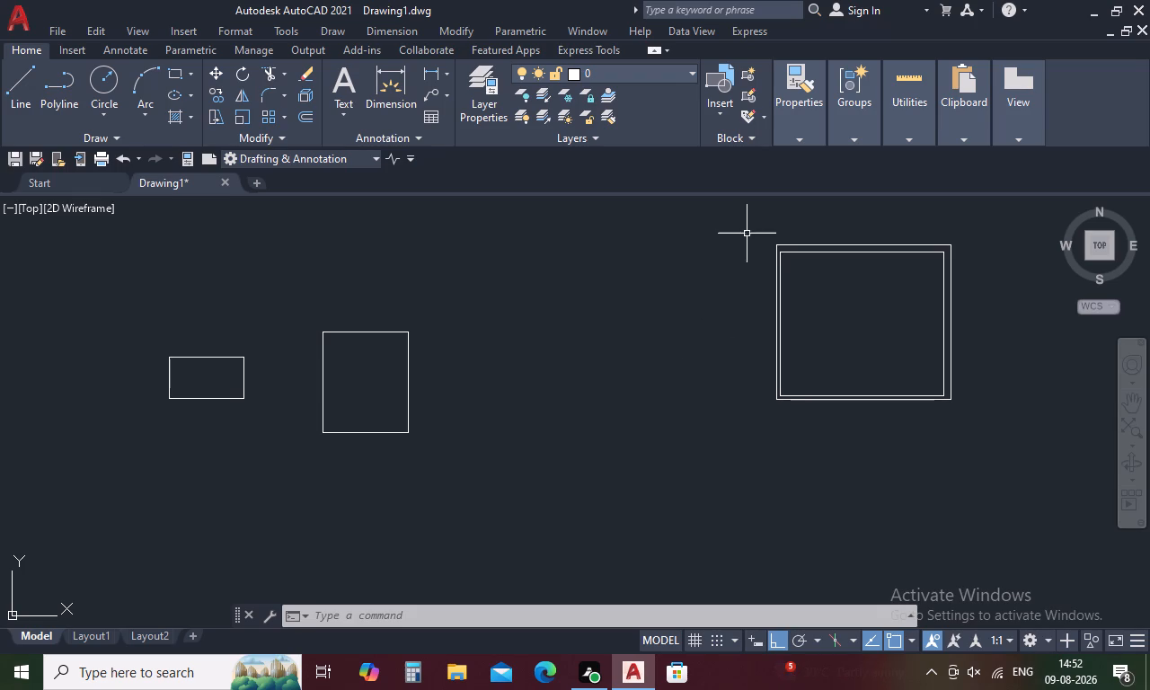
key("Escape")
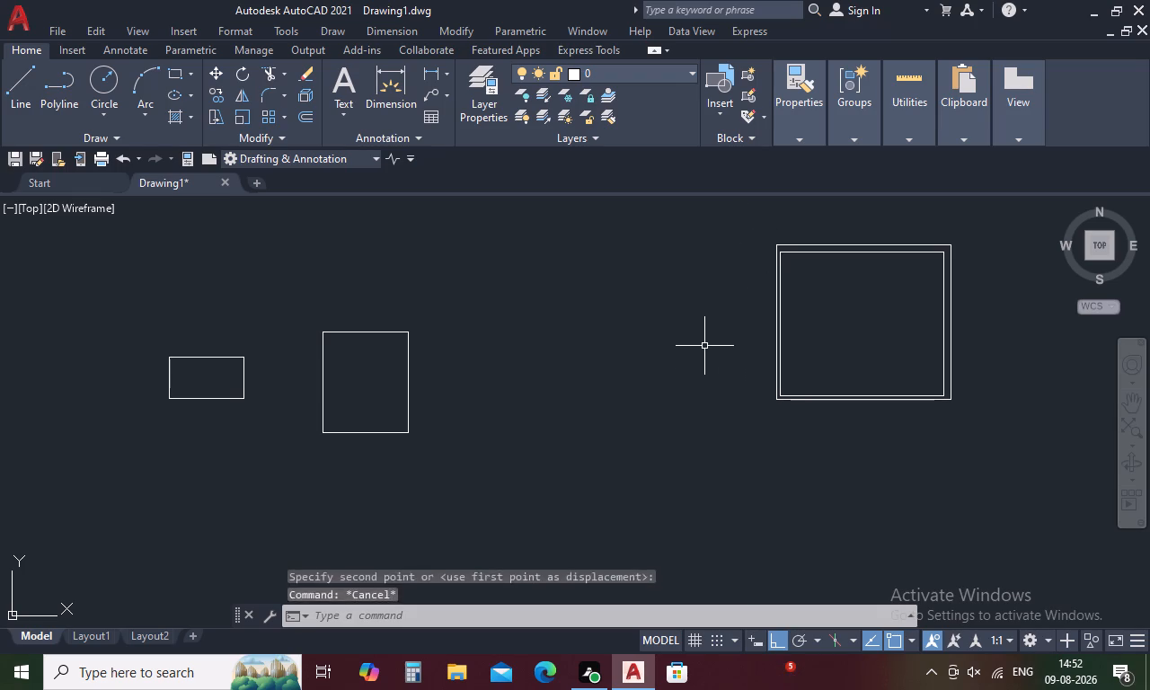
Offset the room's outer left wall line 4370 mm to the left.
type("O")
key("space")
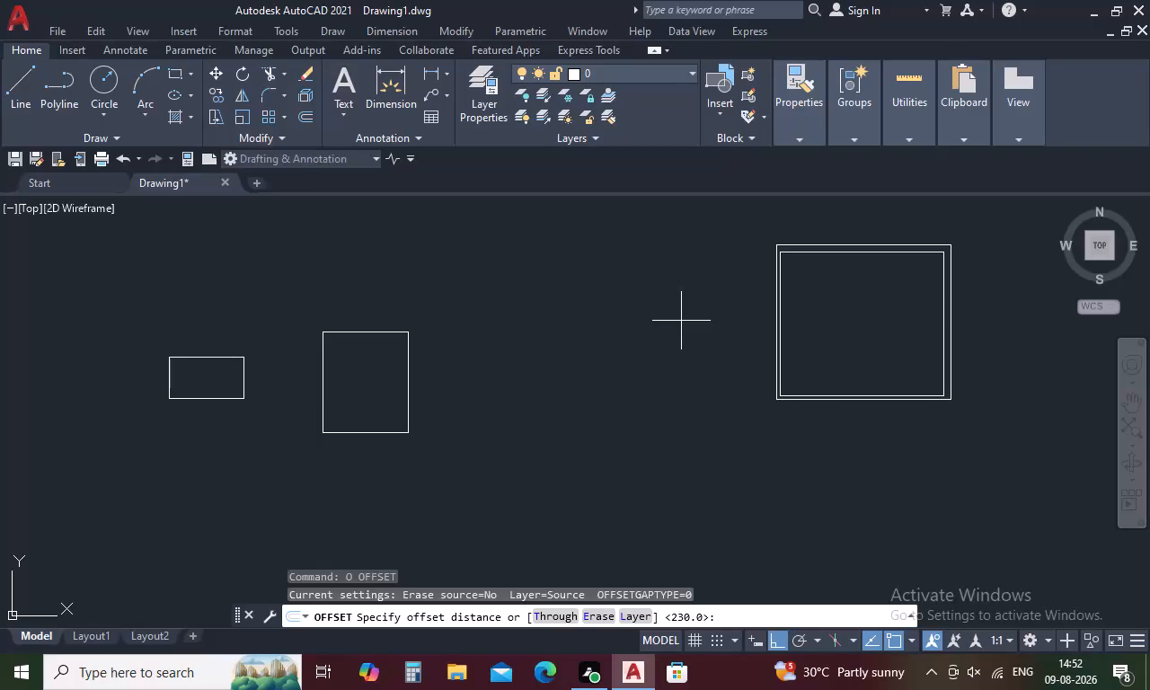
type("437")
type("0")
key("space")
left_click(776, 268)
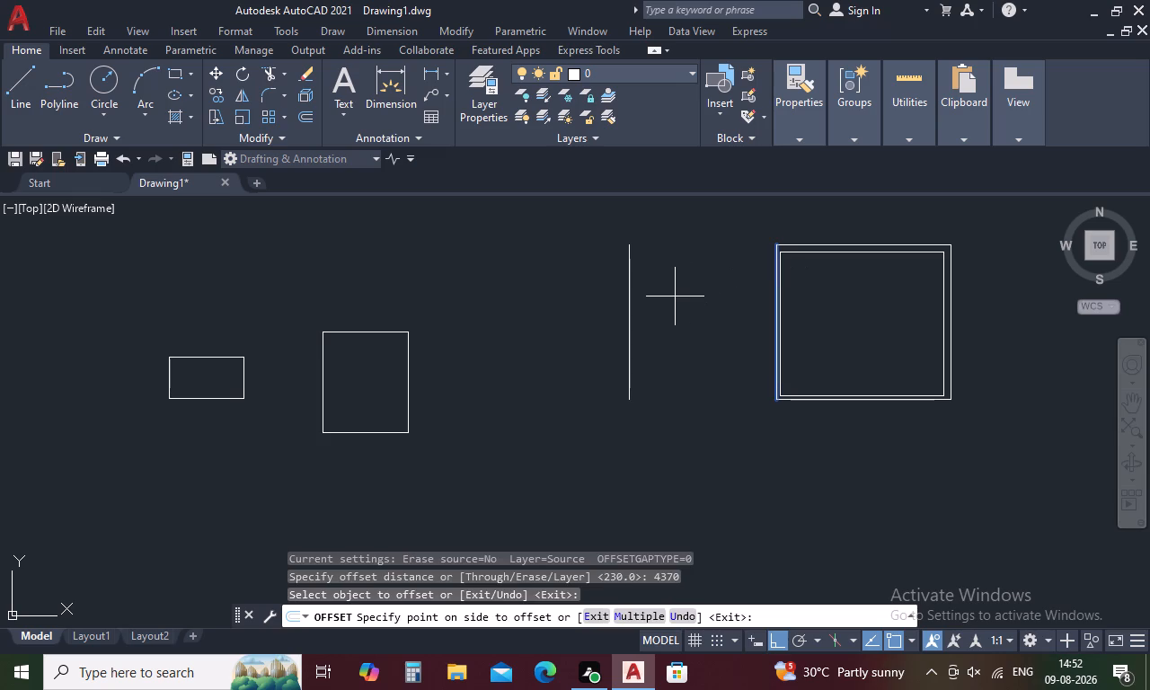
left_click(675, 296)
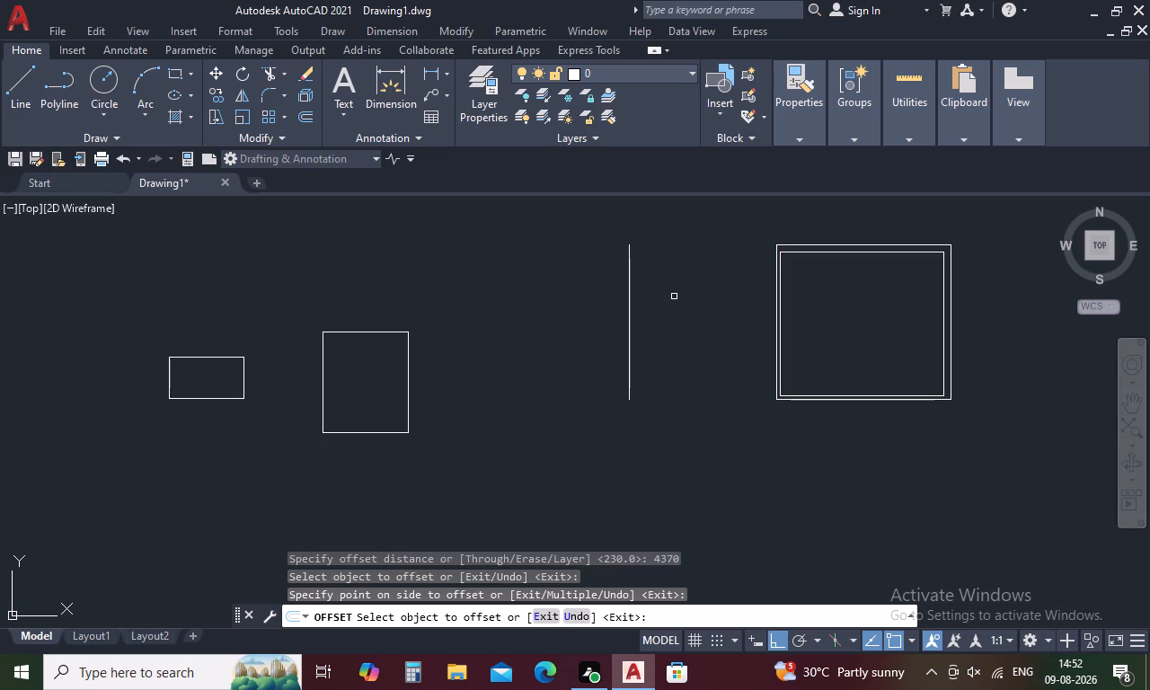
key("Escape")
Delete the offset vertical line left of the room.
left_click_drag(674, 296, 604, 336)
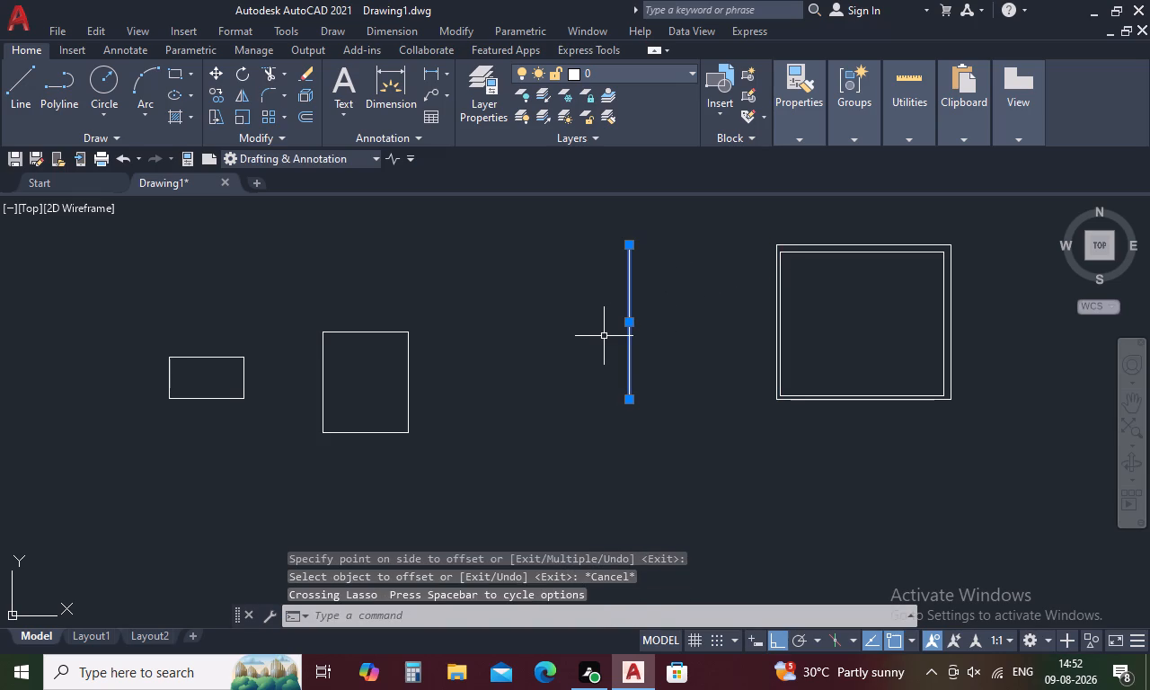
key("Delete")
Draw a 4370 mm horizontal line leftward from the room's outer upper-left corner.
type("L")
key("space")
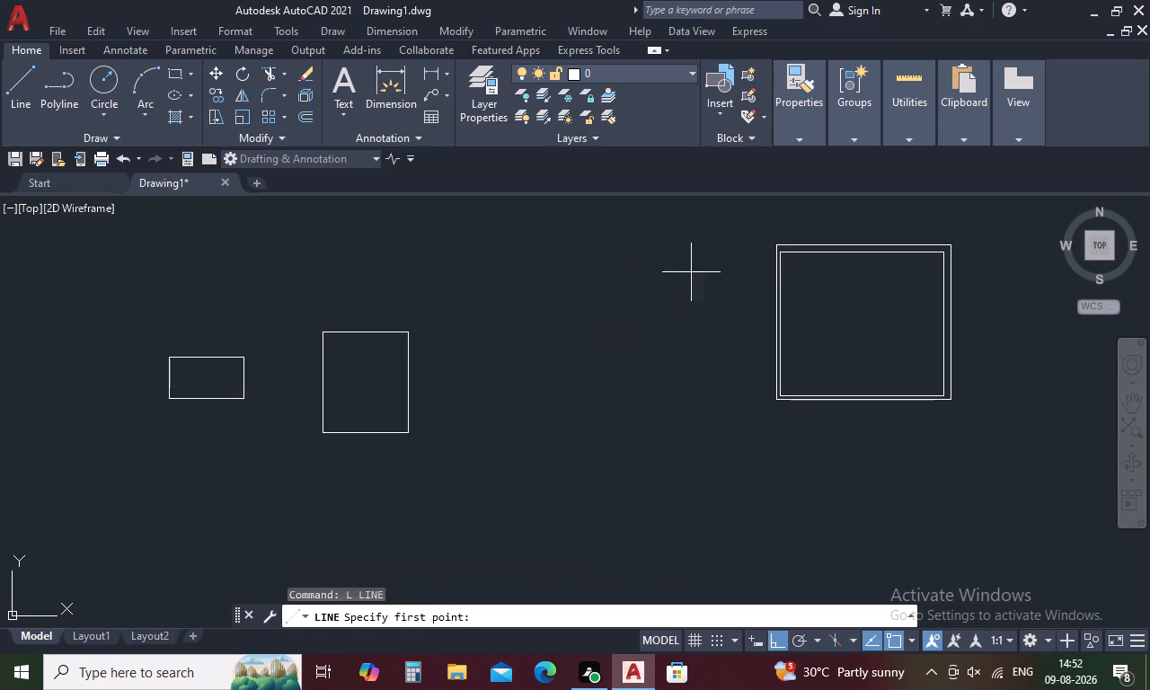
left_click(779, 241)
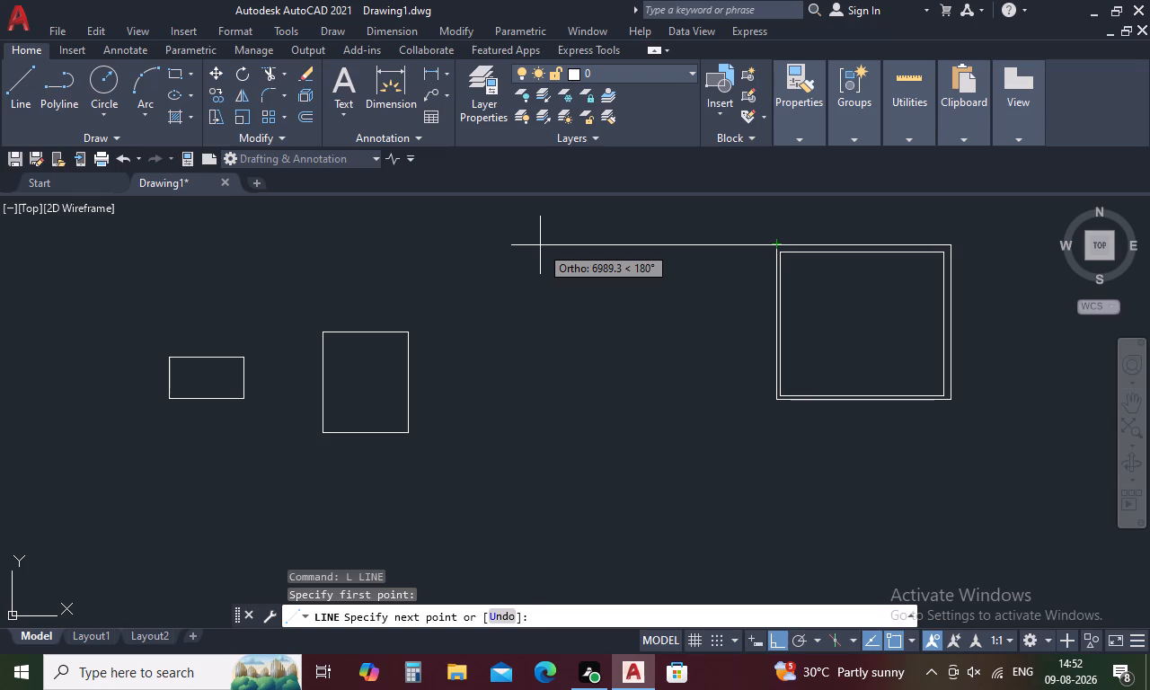
type("437")
key("0")
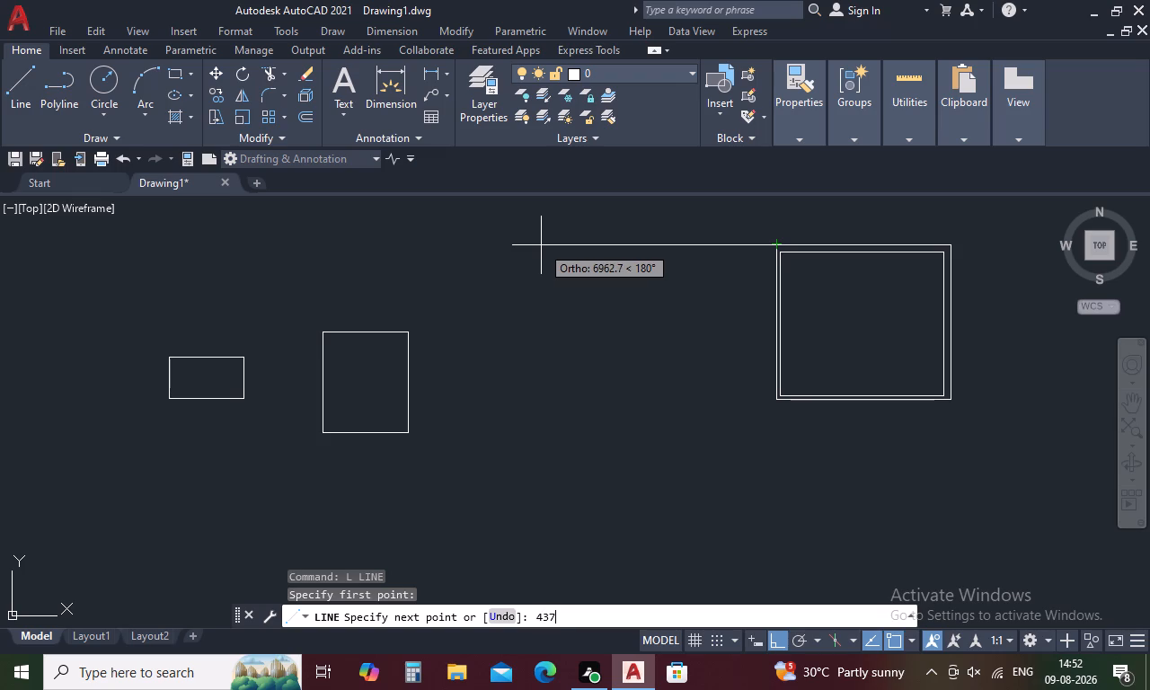
key("space")
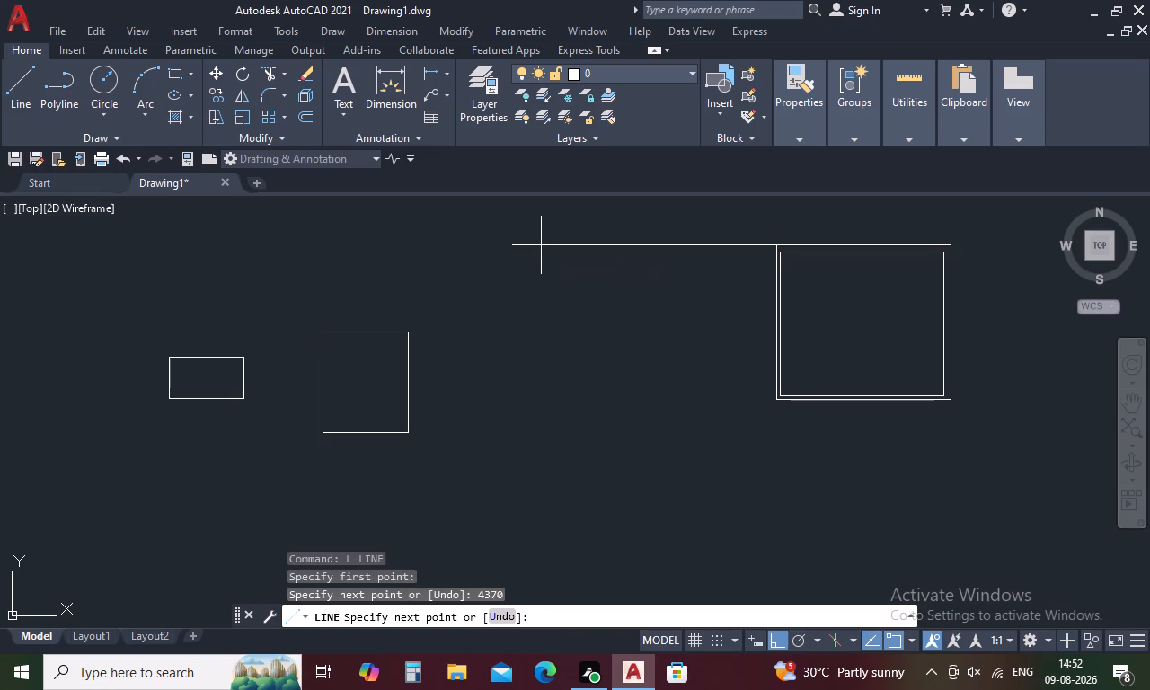
key("Escape")
Offset the 4370 mm horizontal line 230 mm downward to form the adjoining room's upper wall.
key("o")
key("space")
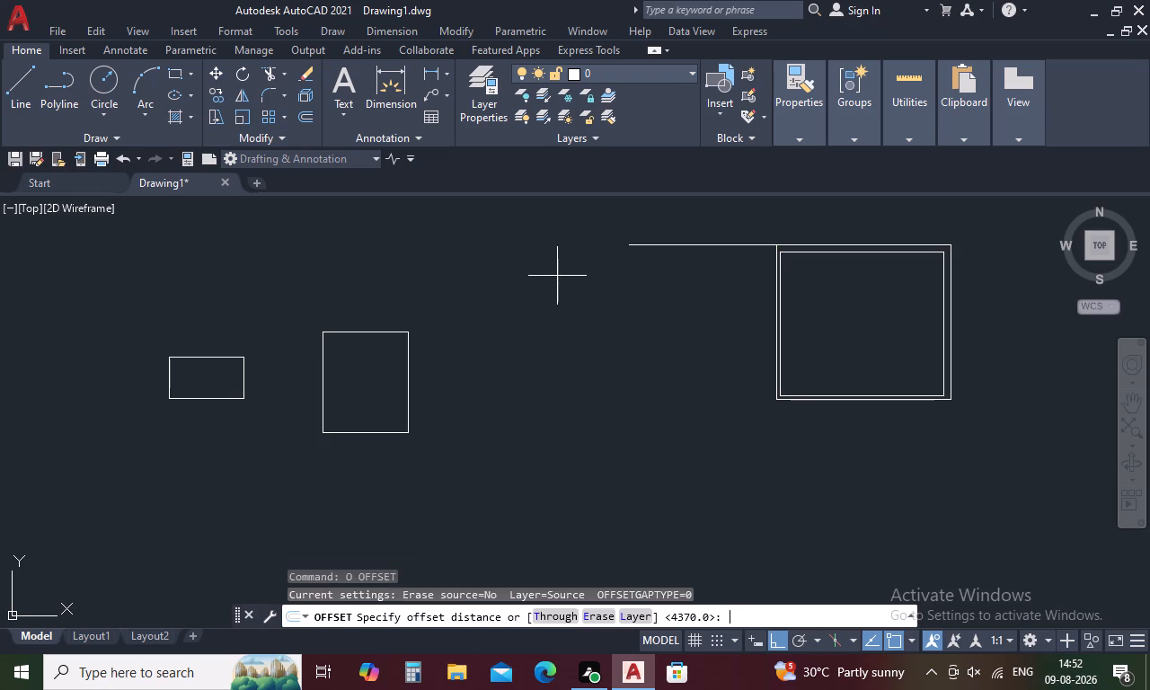
type("230")
key("space")
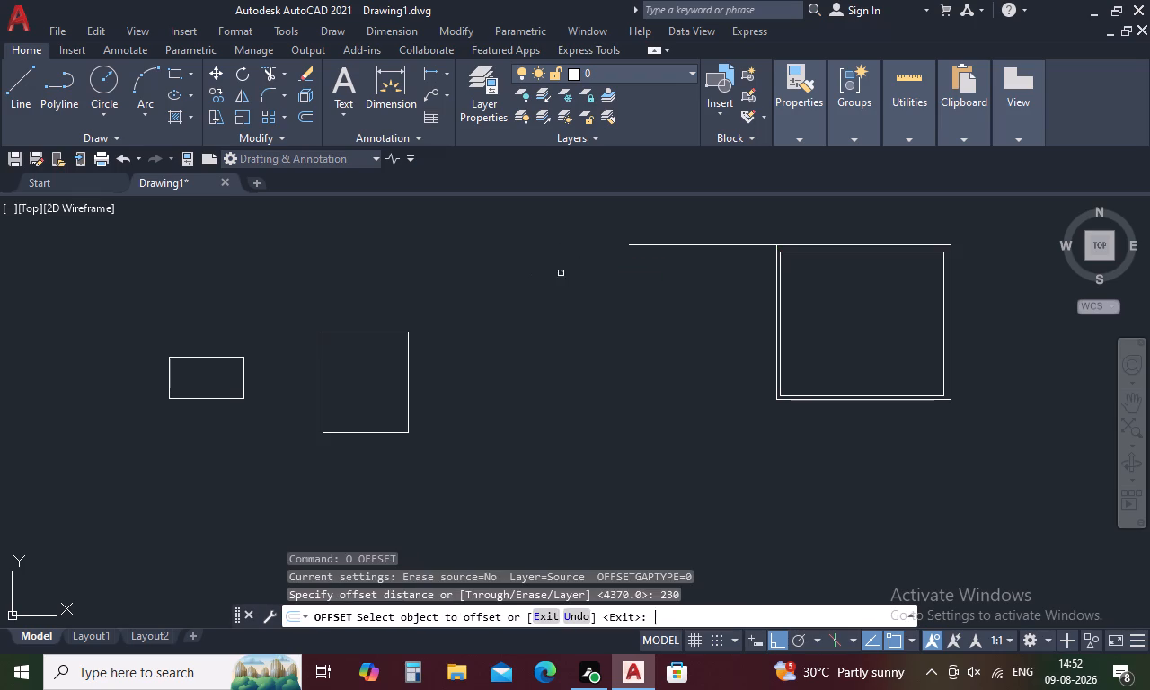
left_click(660, 246)
left_click(661, 305)
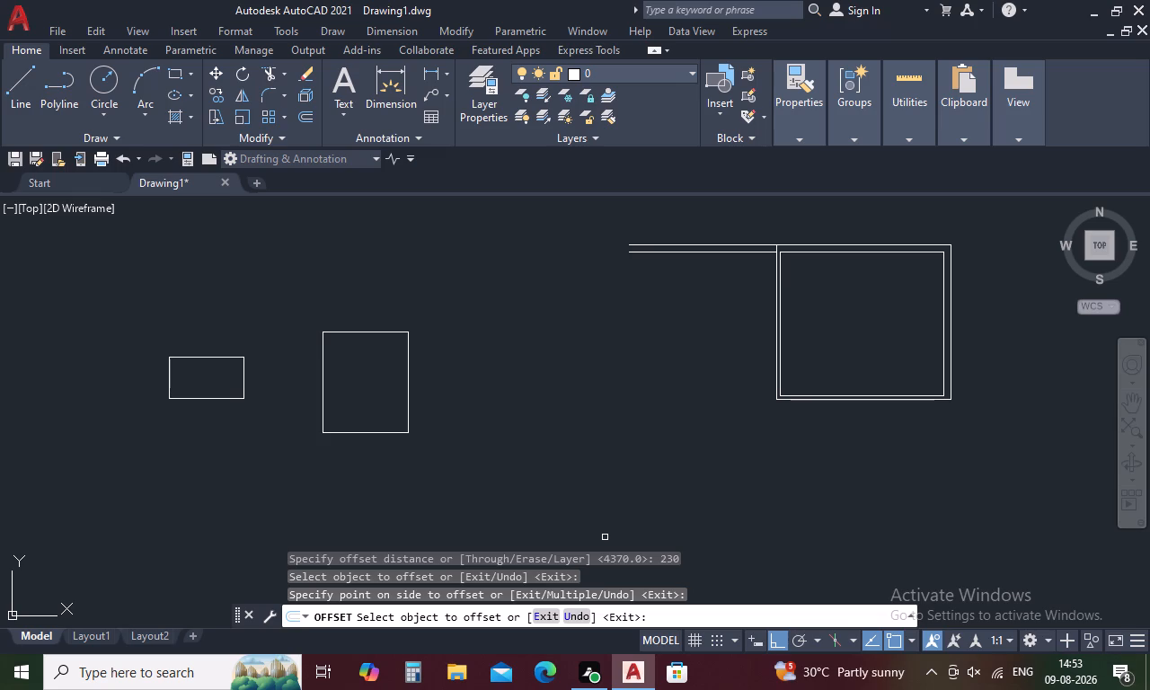
key("Escape")
Offset the upper wall's inner line 1670 mm downward to set the adjoining room's depth.
type("O")
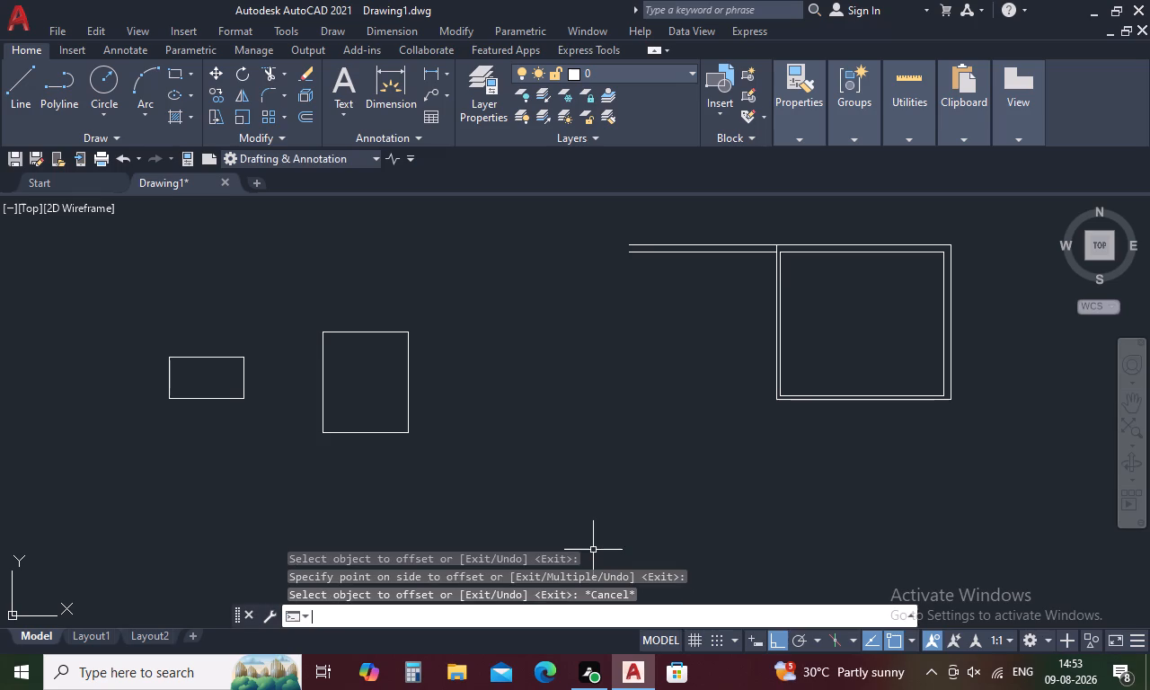
key("space")
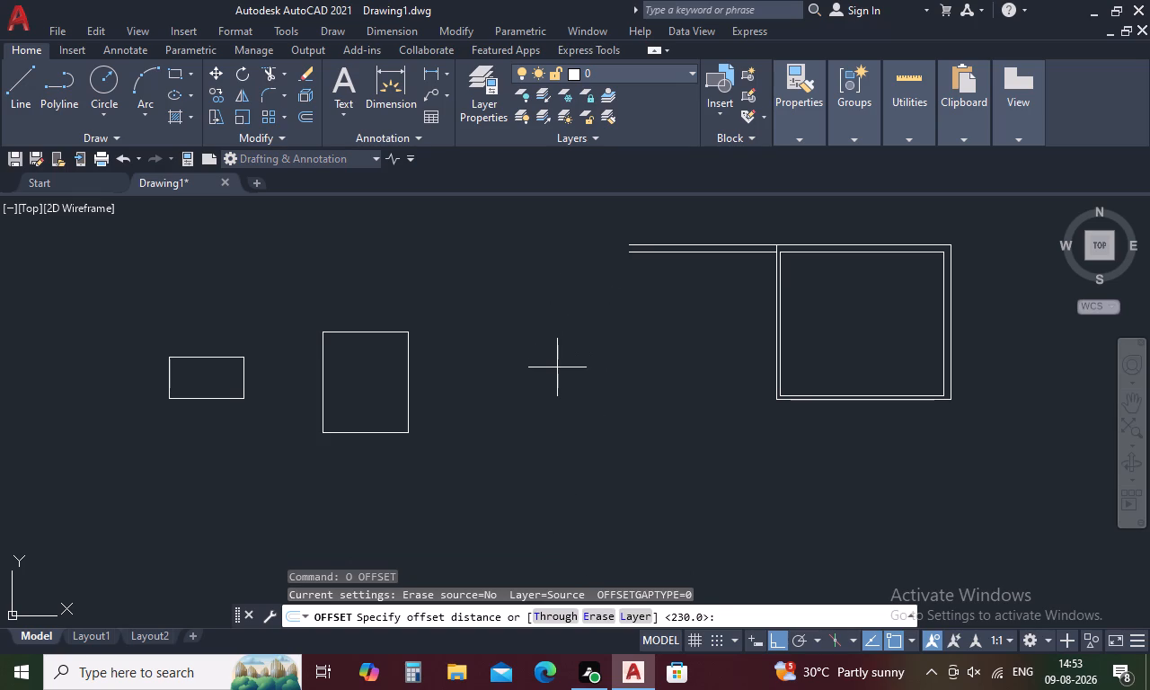
key("1")
type("67")
key("0")
key("space")
left_click(668, 252)
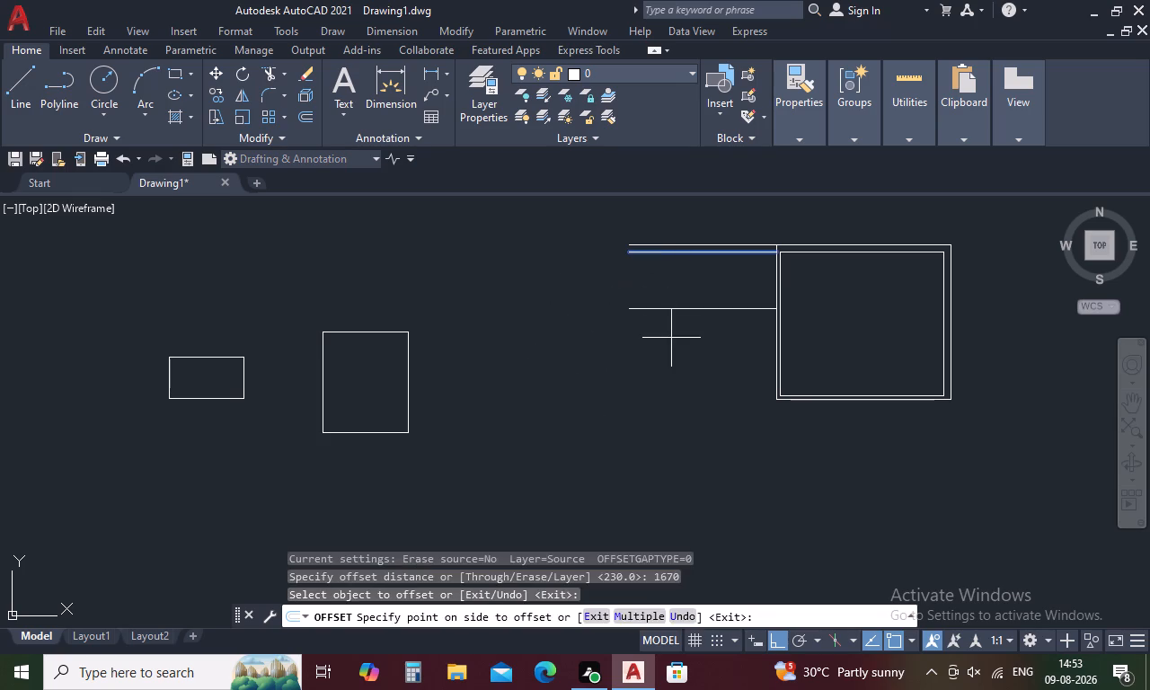
left_click(671, 338)
key("space")
Offset the adjoining room's new lower line 120 mm downward to give the bottom wall its thickness.
key("space")
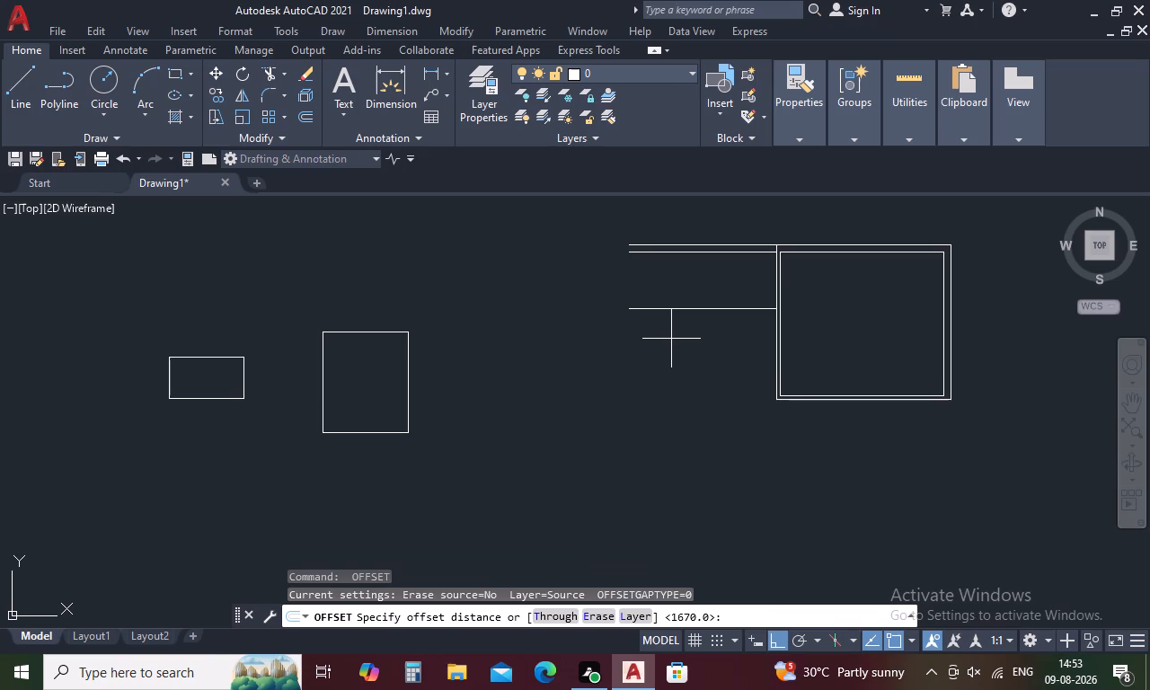
type("12")
key("0")
key("space")
left_click(684, 309)
left_click(684, 362)
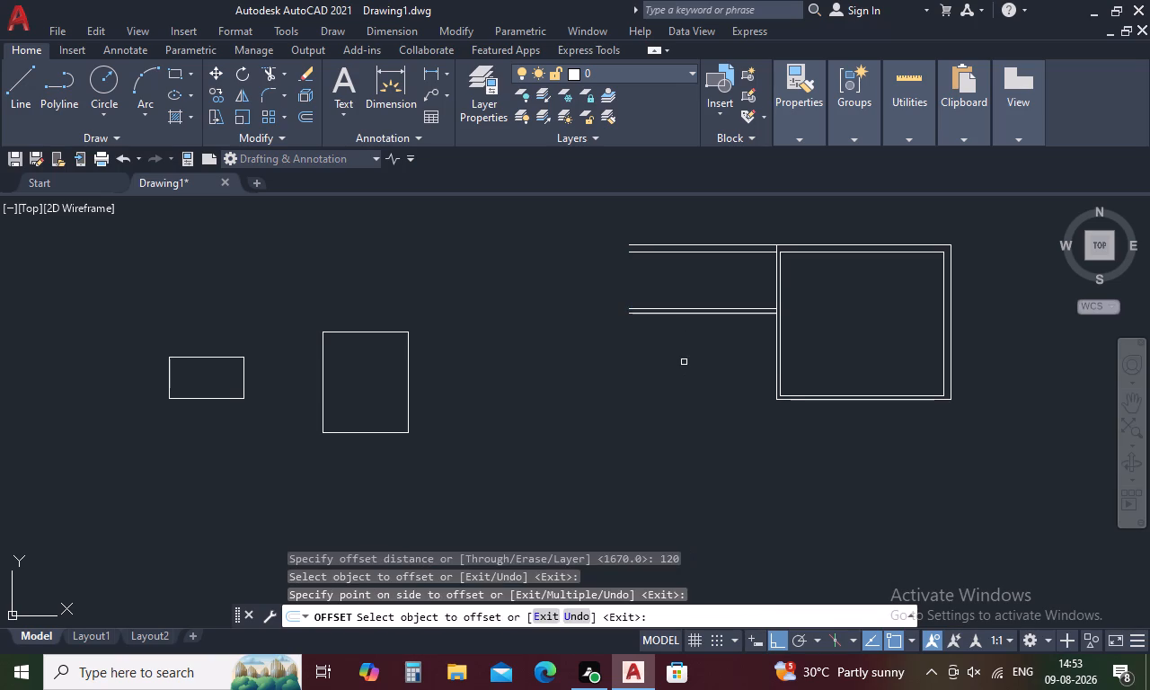
key("Escape")
Draw a vertical line joining the open left ends of the adjoining room's inner upper and lower wall lines.
type("L")
key("space")
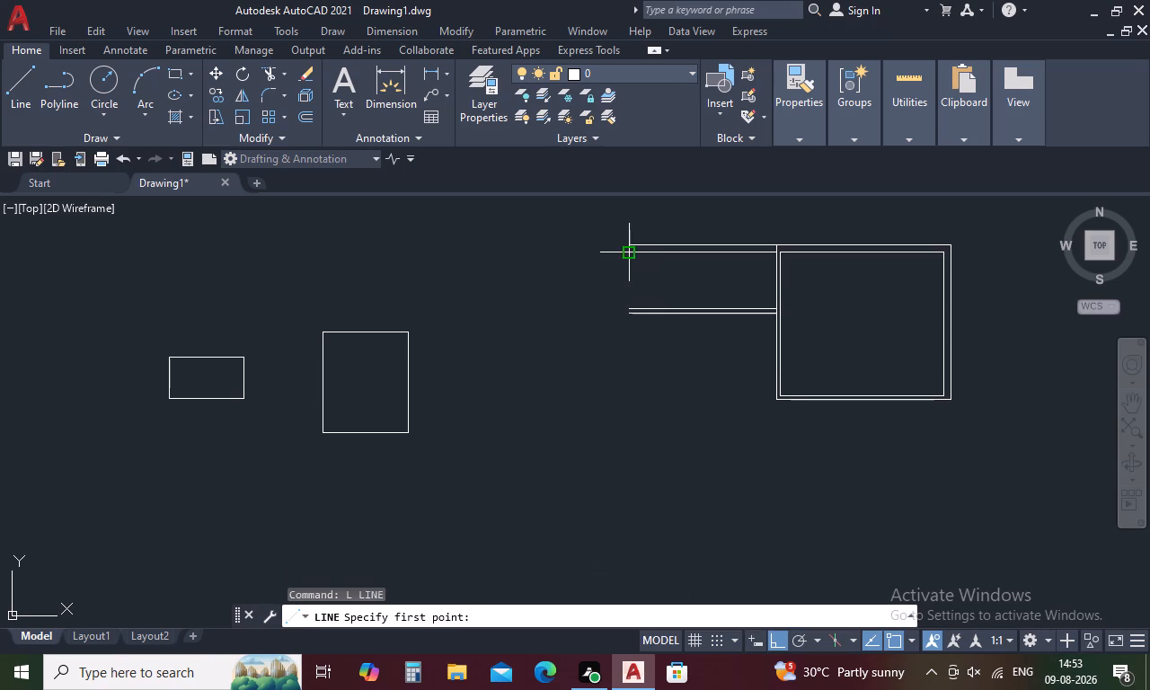
left_click(631, 252)
left_click(625, 309)
key("Escape")
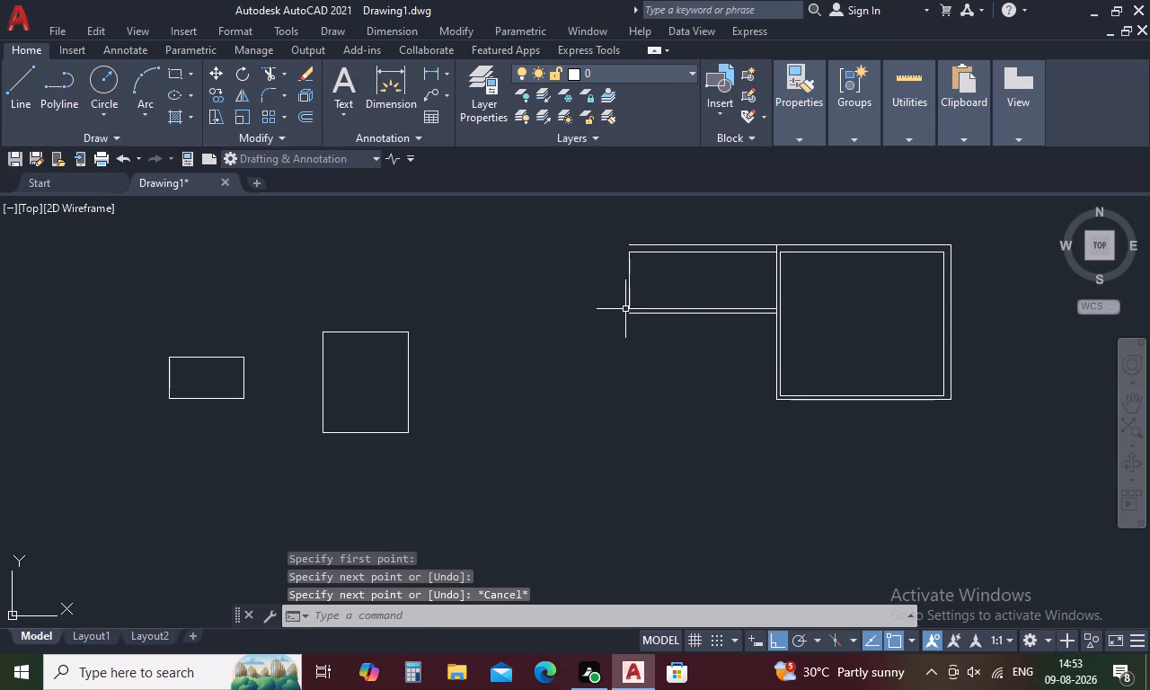
Offset the adjoining room's left vertical line 120 mm outward to the left.
key("o")
key("space")
type("120")
key("space")
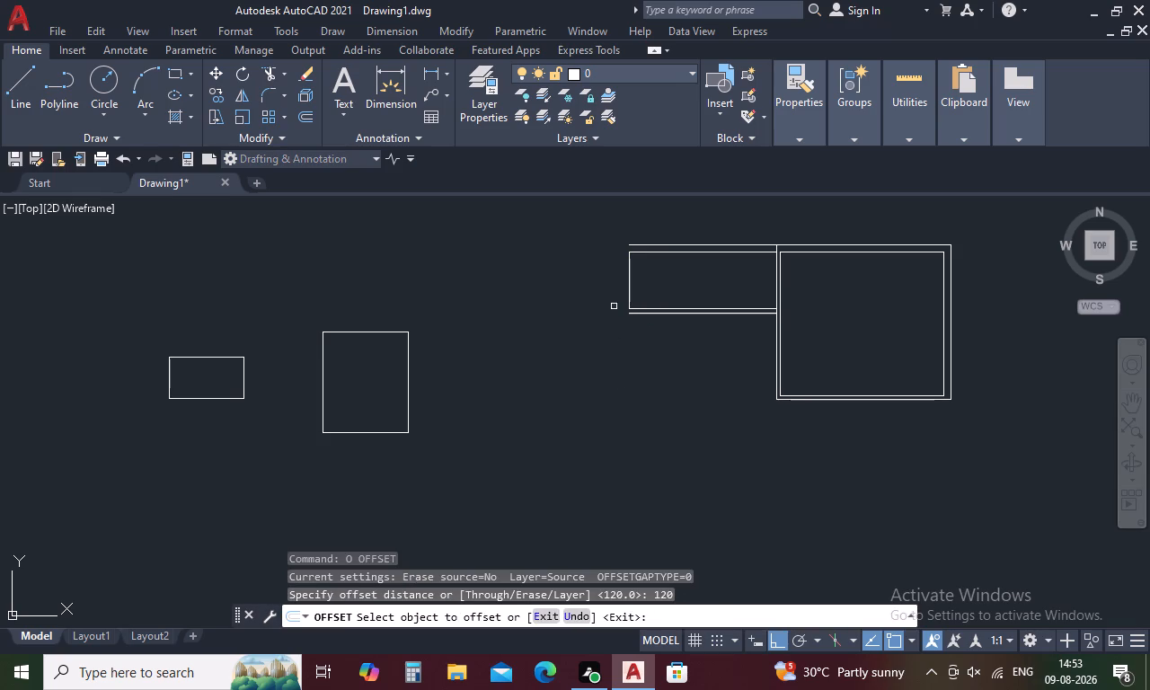
left_click(628, 283)
left_click(572, 288)
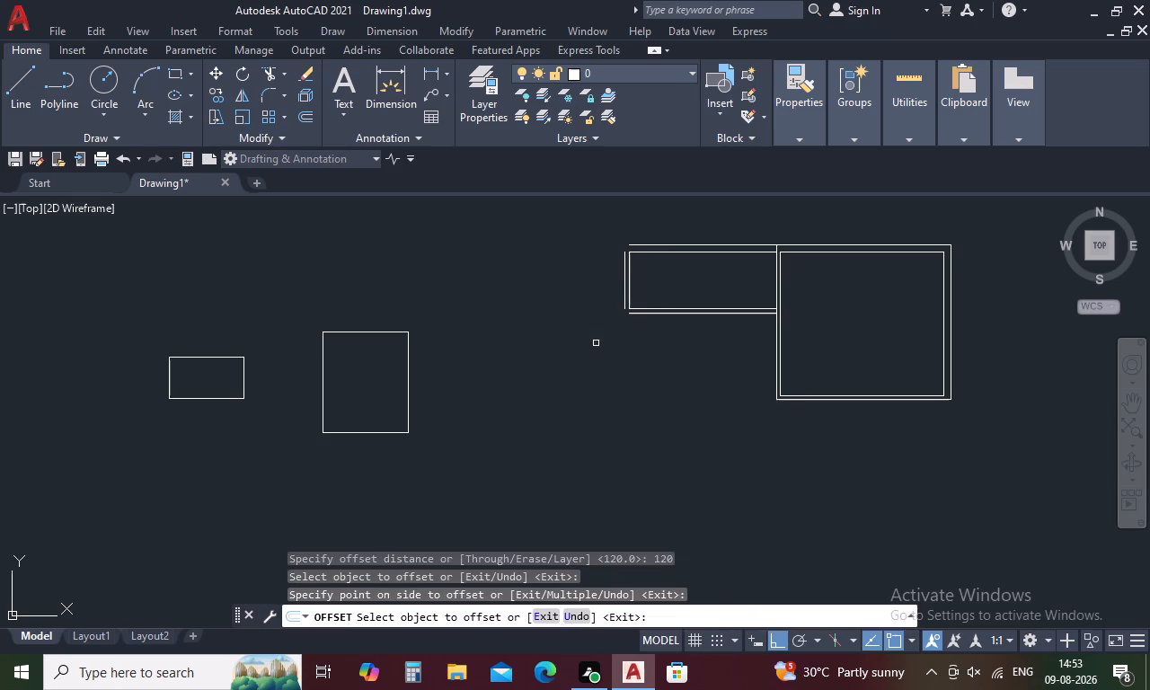
key("Escape")
Fillet the adjoining room's outer left wall line with its outer top and bottom lines into square corners.
key("f")
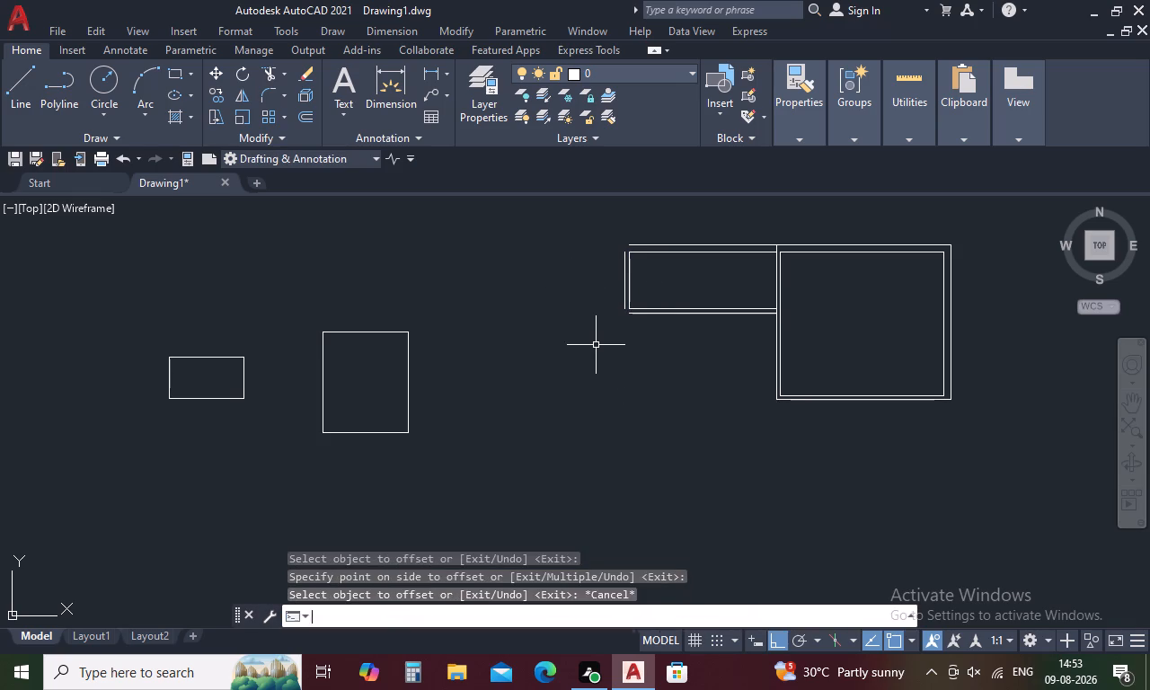
key("space")
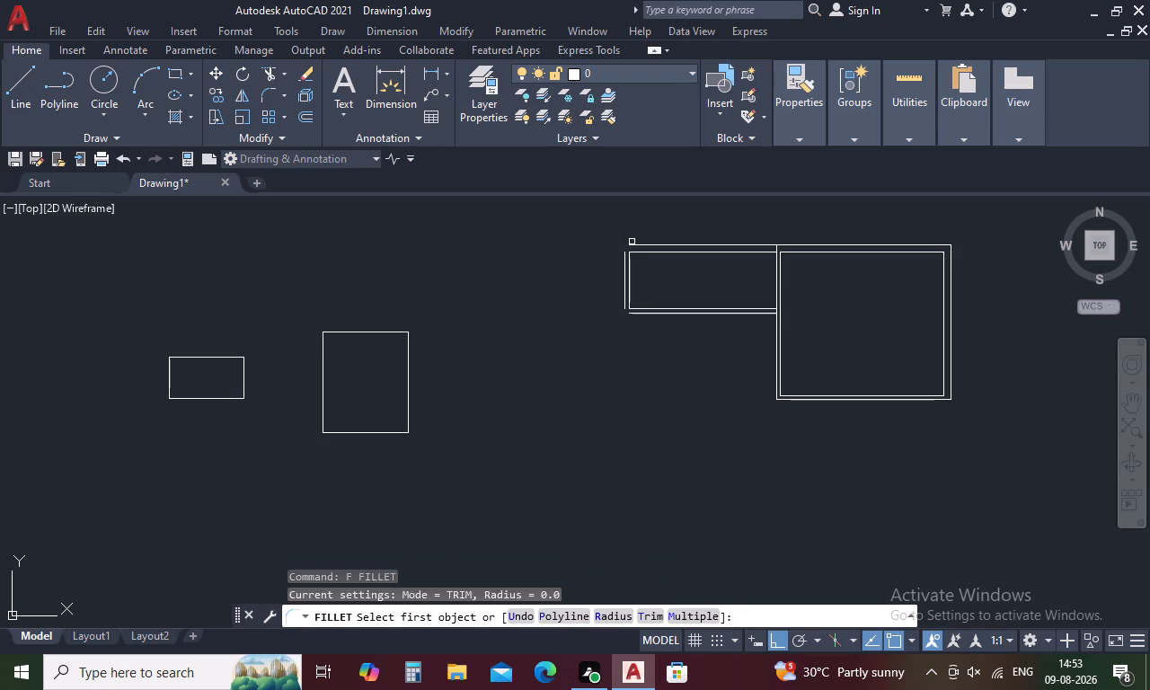
left_click(632, 242)
left_click(624, 260)
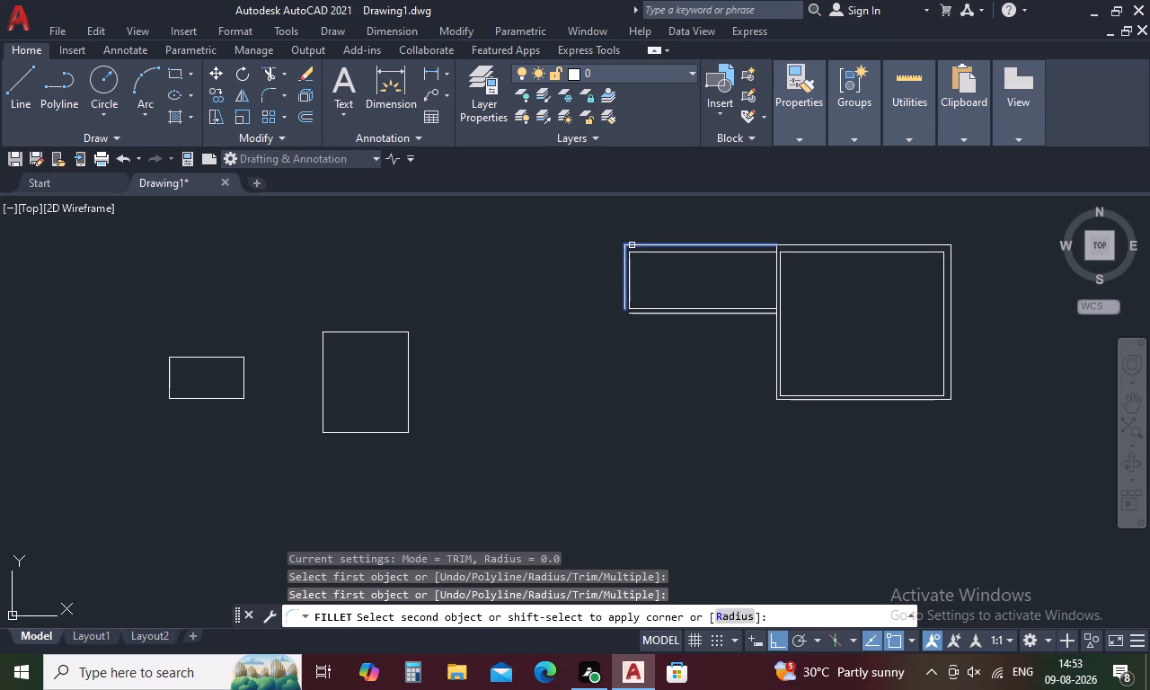
left_click(632, 245)
key("space")
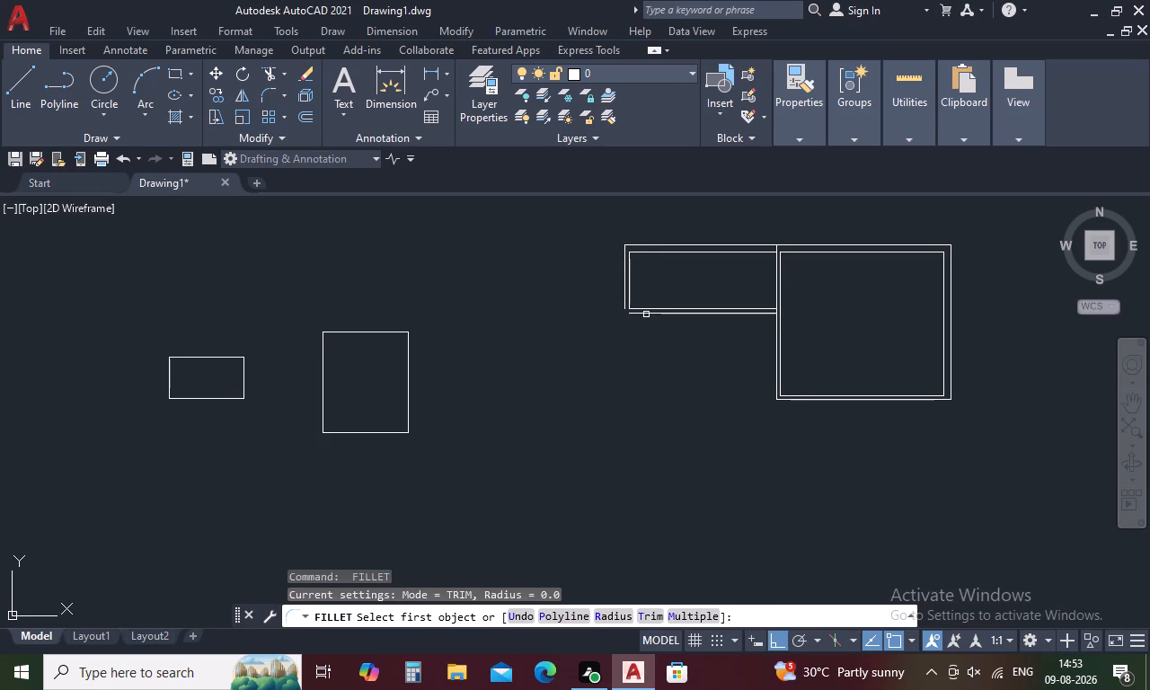
left_click(646, 314)
left_click(625, 296)
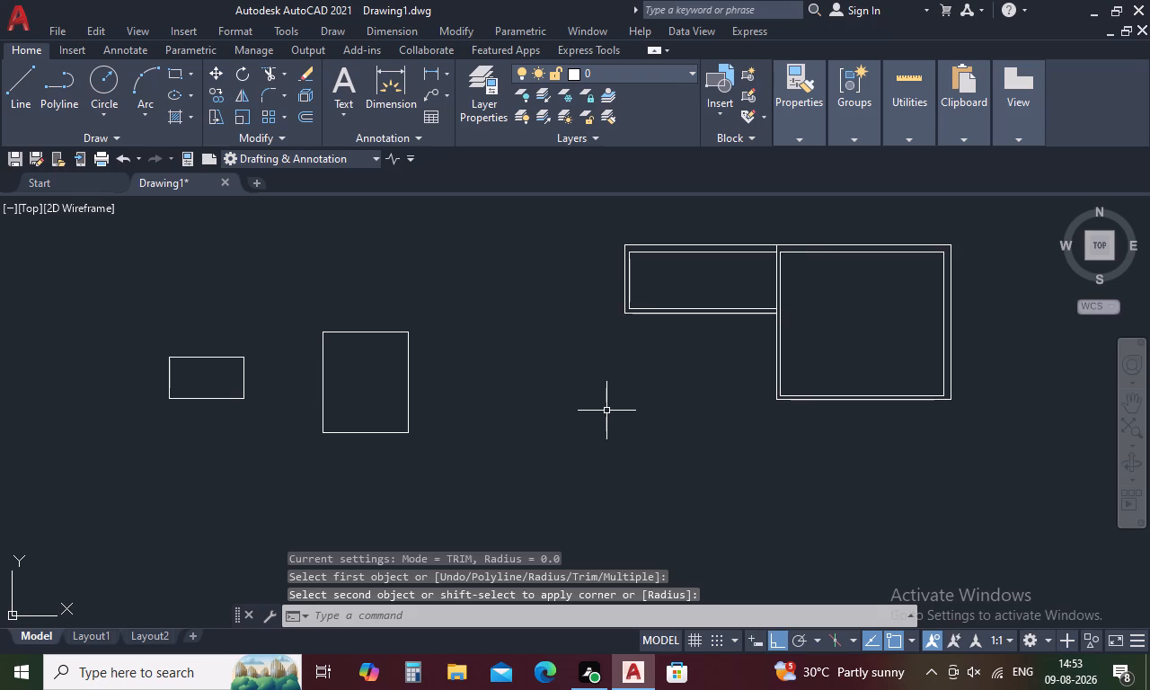
key("Escape")
Trim the shared wall's left line where the adjoining room's top and bottom walls meet it, opening both junctions.
type("TR")
key("space")
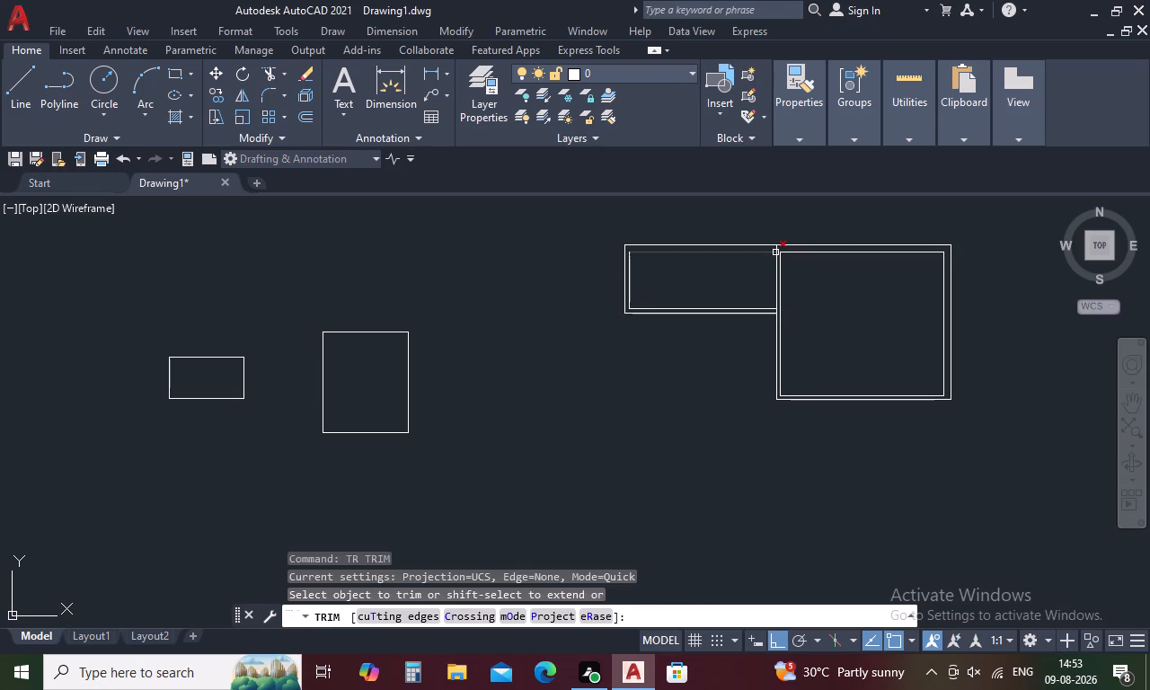
scroll(775, 252, "up", 3)
left_click_drag(771, 237, 744, 237)
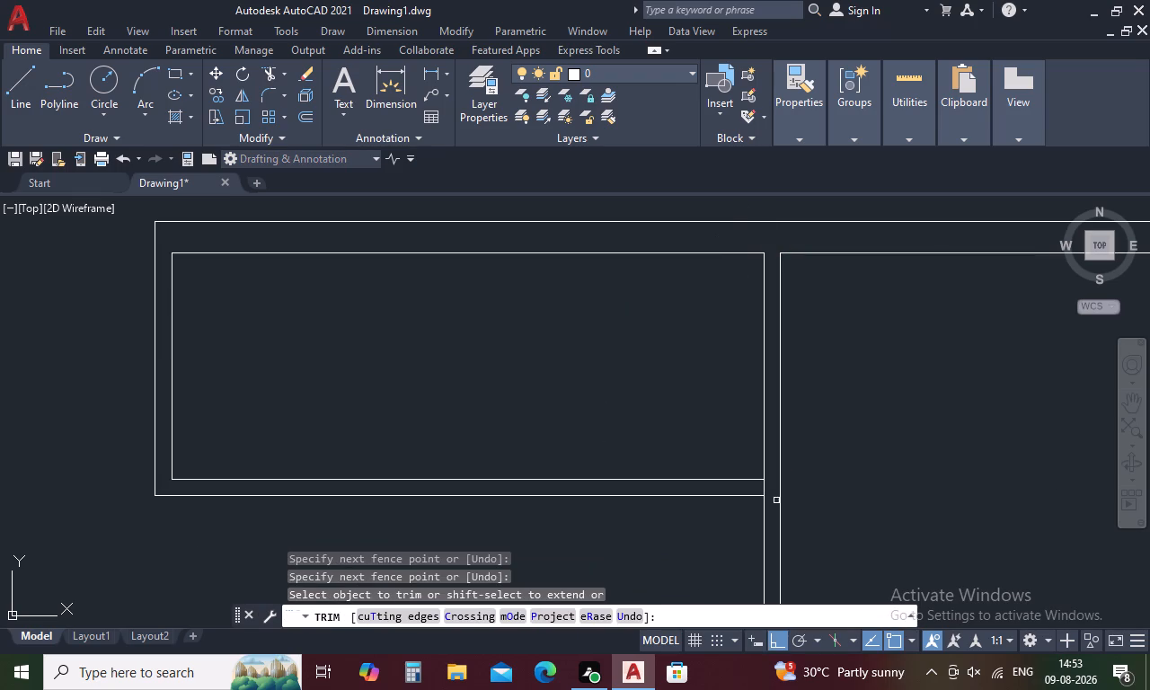
left_click(765, 486)
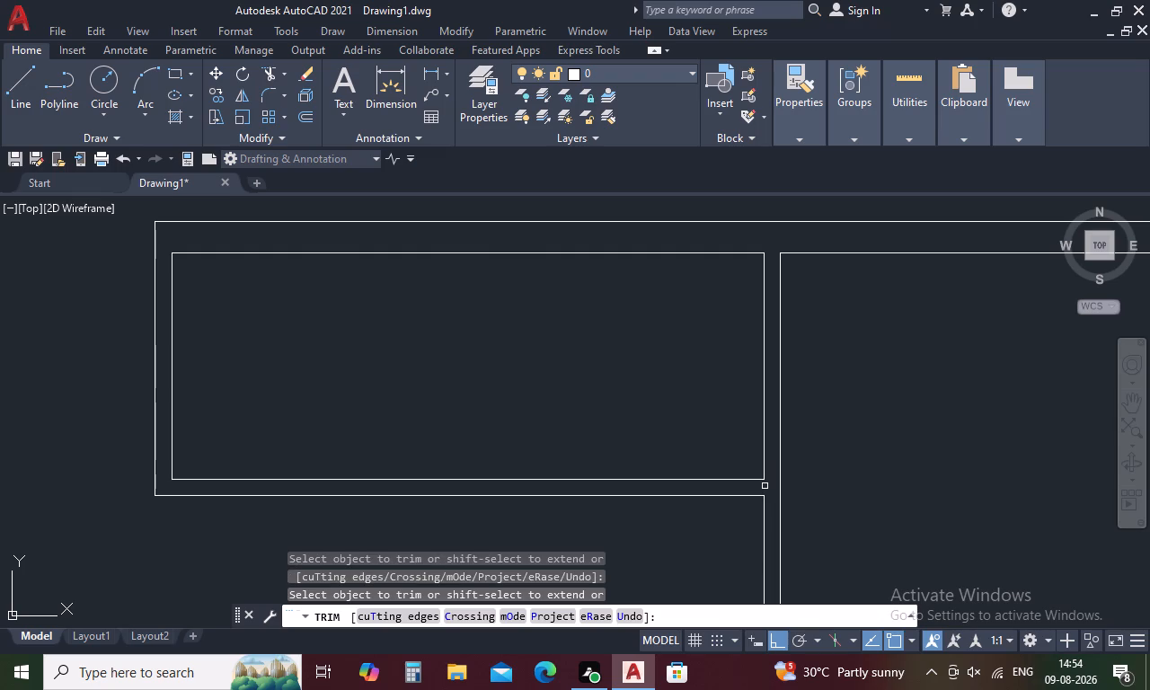
key("Escape")
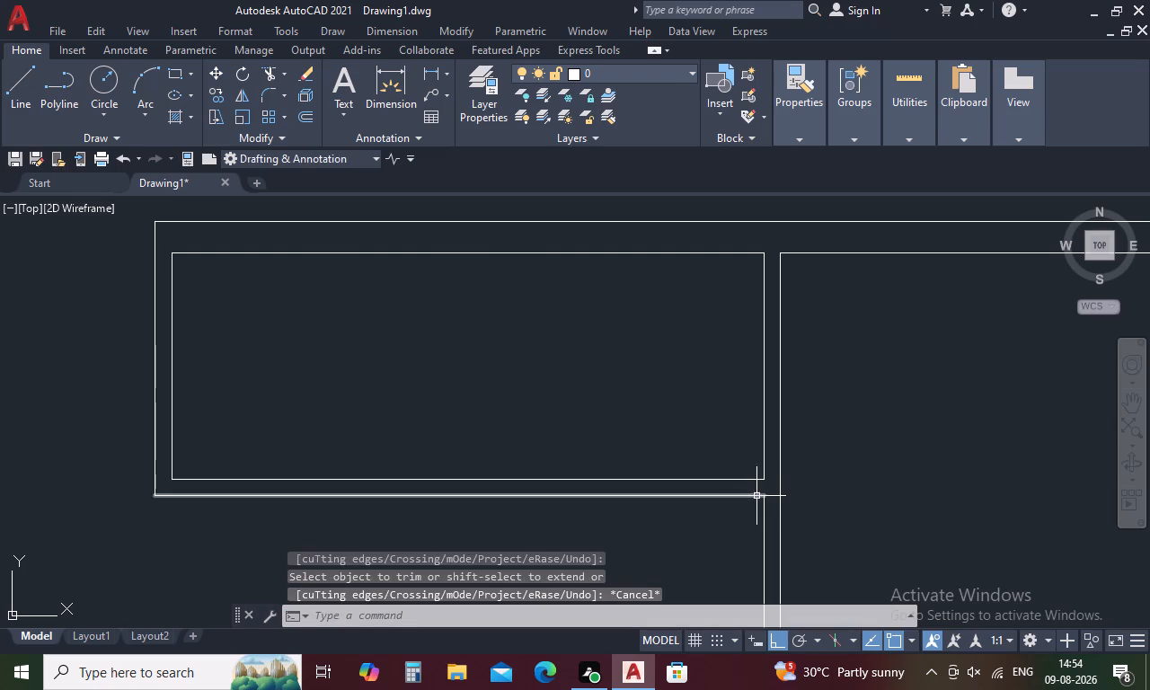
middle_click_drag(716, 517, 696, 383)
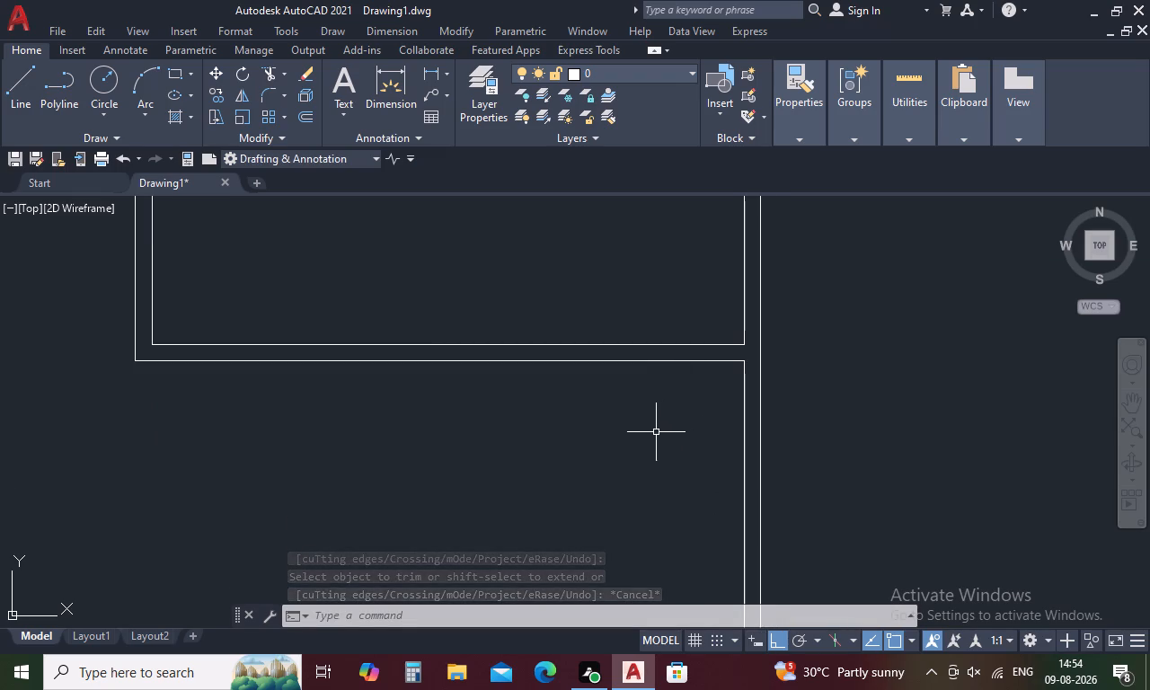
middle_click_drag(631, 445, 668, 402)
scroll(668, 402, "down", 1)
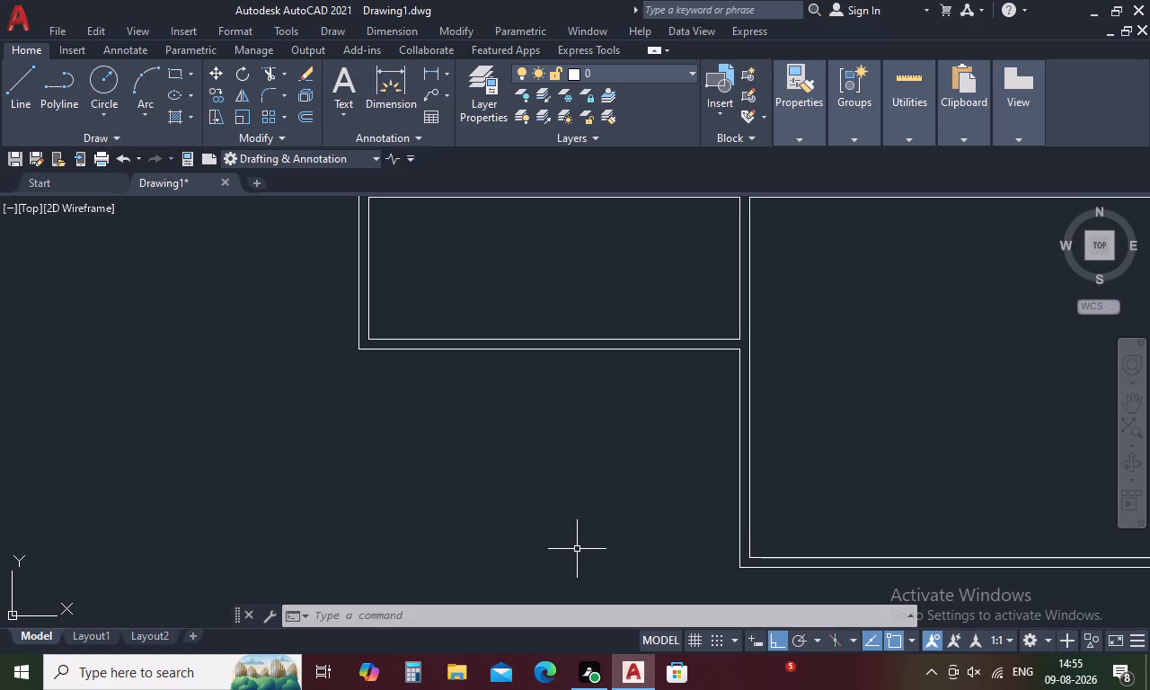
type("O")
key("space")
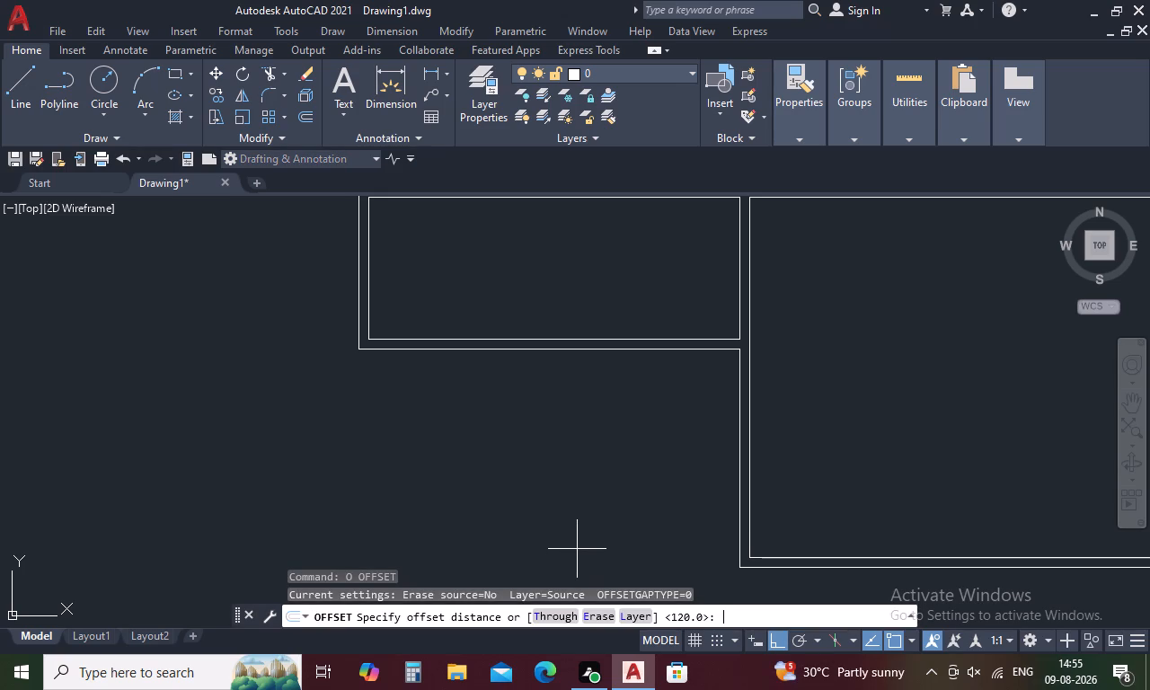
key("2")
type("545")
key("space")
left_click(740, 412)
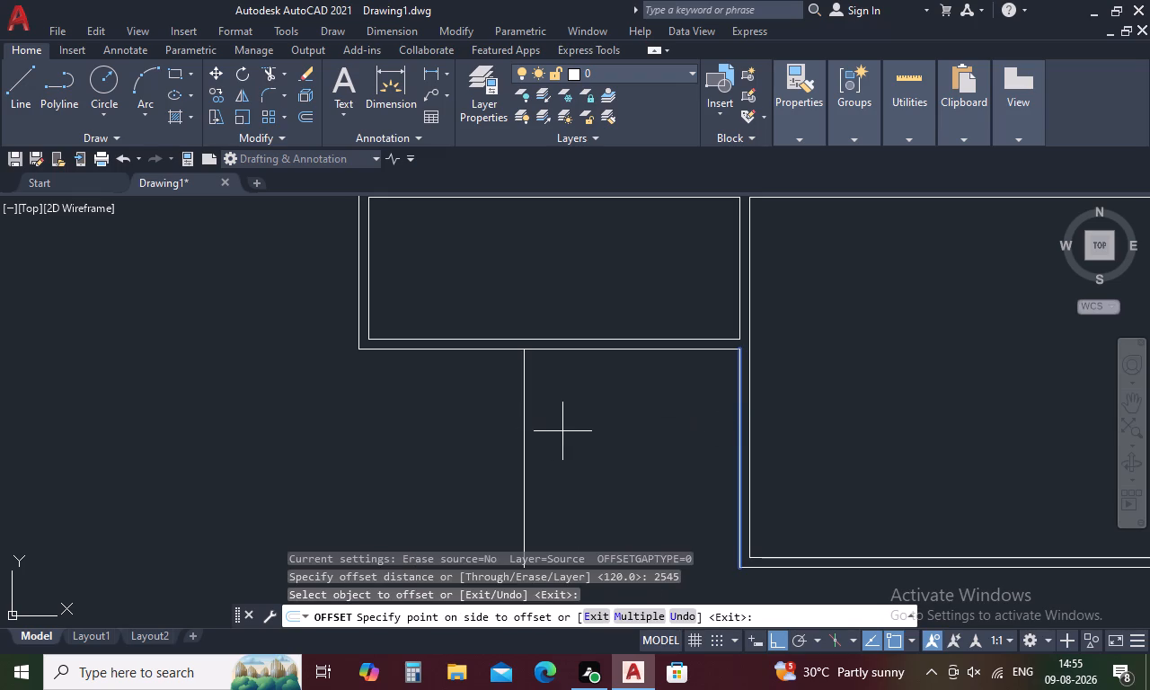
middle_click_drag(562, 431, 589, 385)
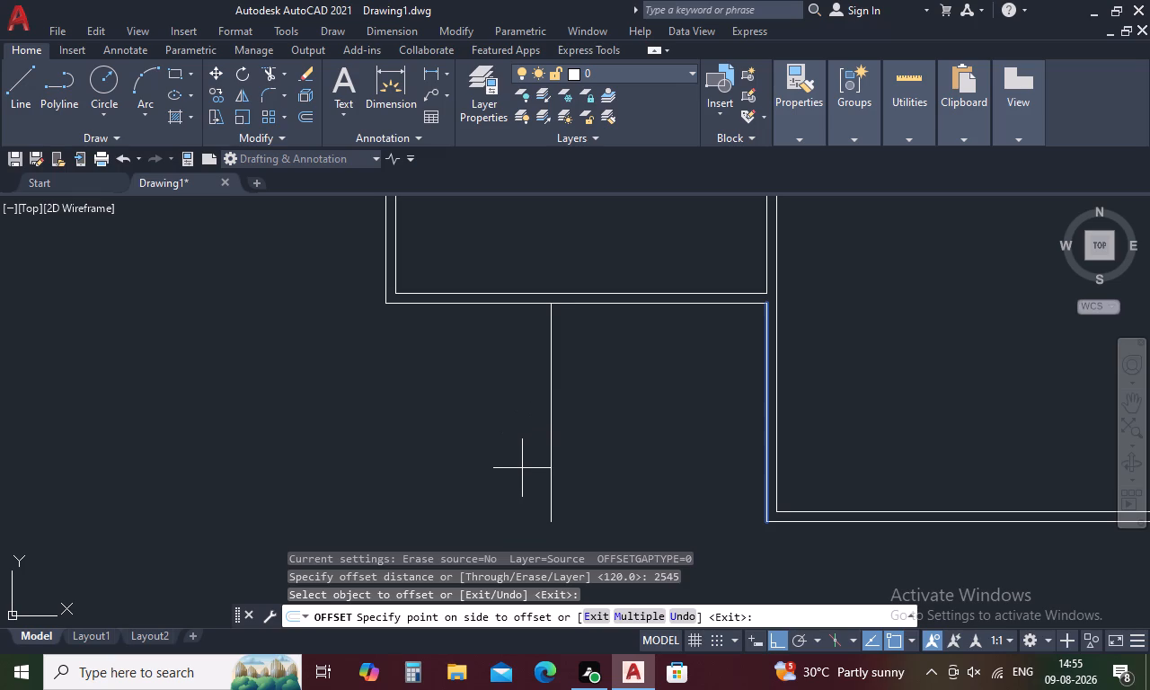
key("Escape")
Offset the large room's outer left wall line below the adjoining room 3545 mm to the left.
type("O")
key("space")
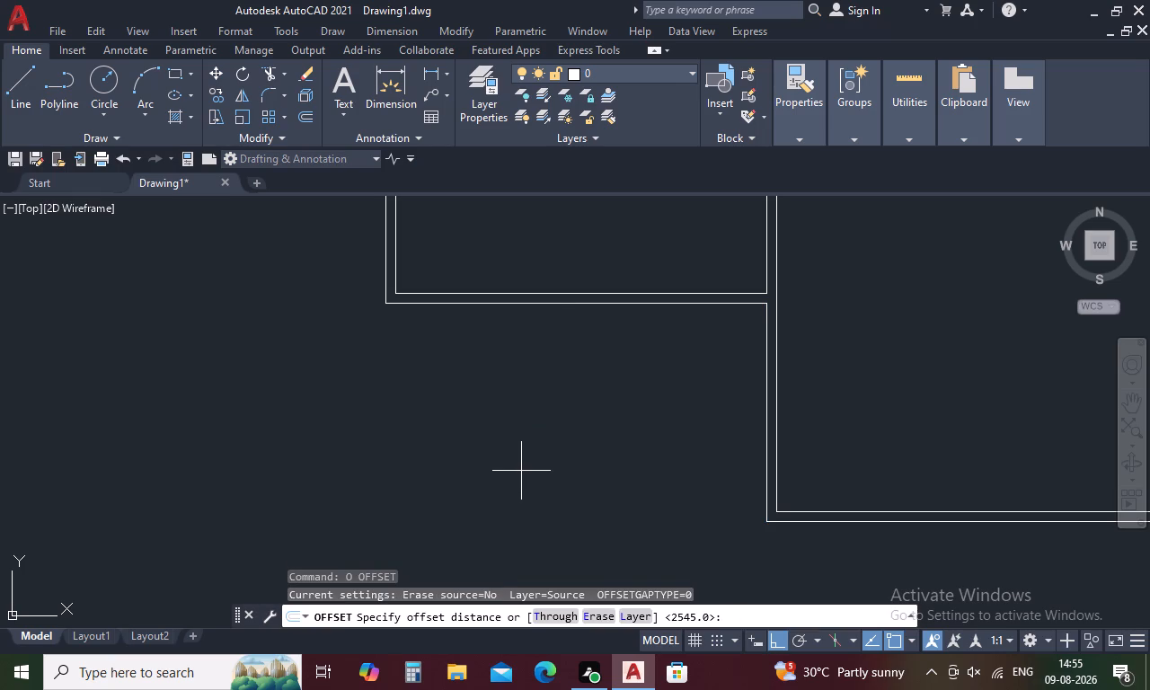
type("3545")
key("space")
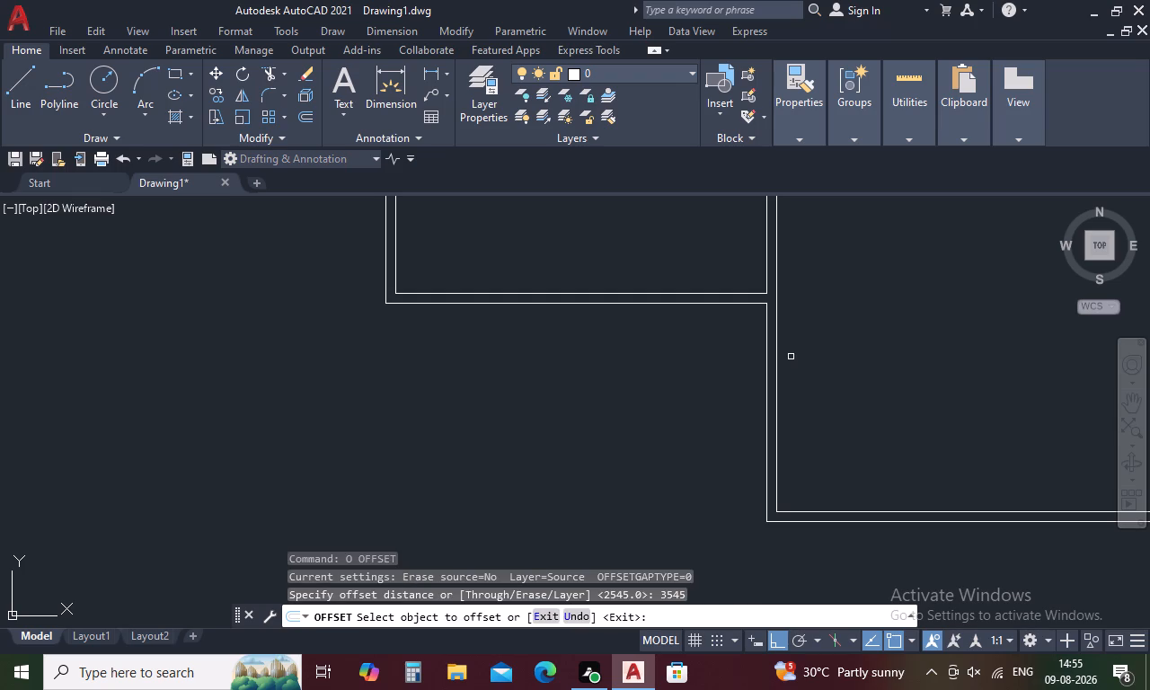
left_click(765, 412)
left_click(632, 417)
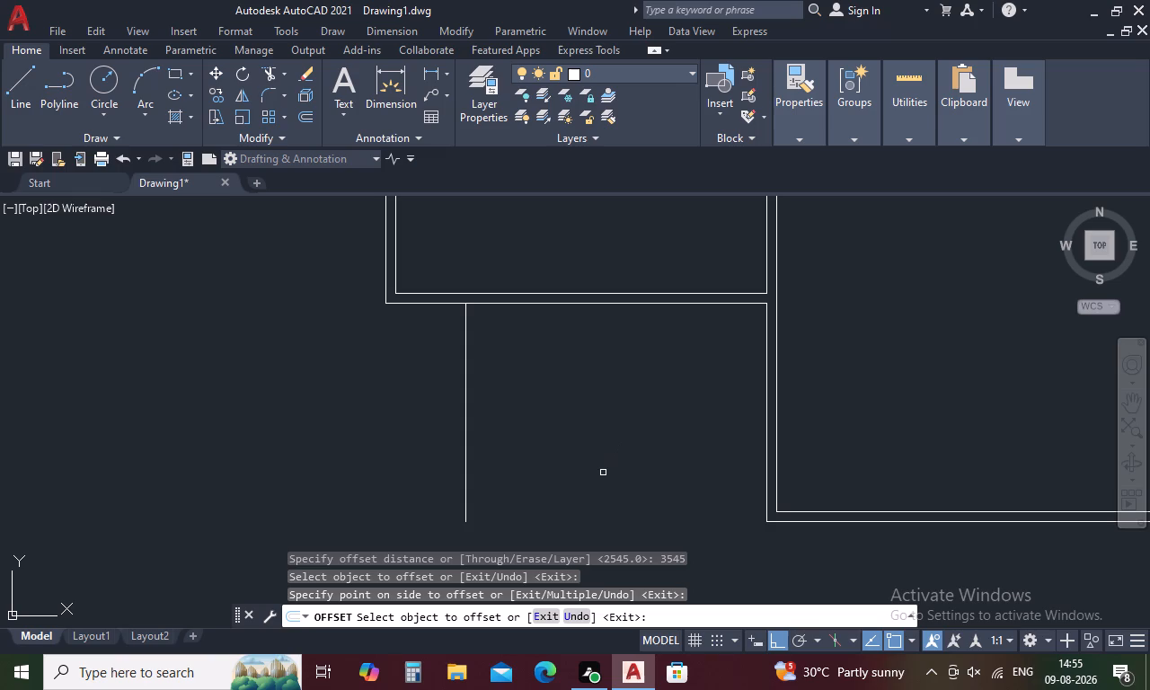
key("space")
Offset the new vertical line below the adjoining room 230 mm to the left to form a wall.
key("space")
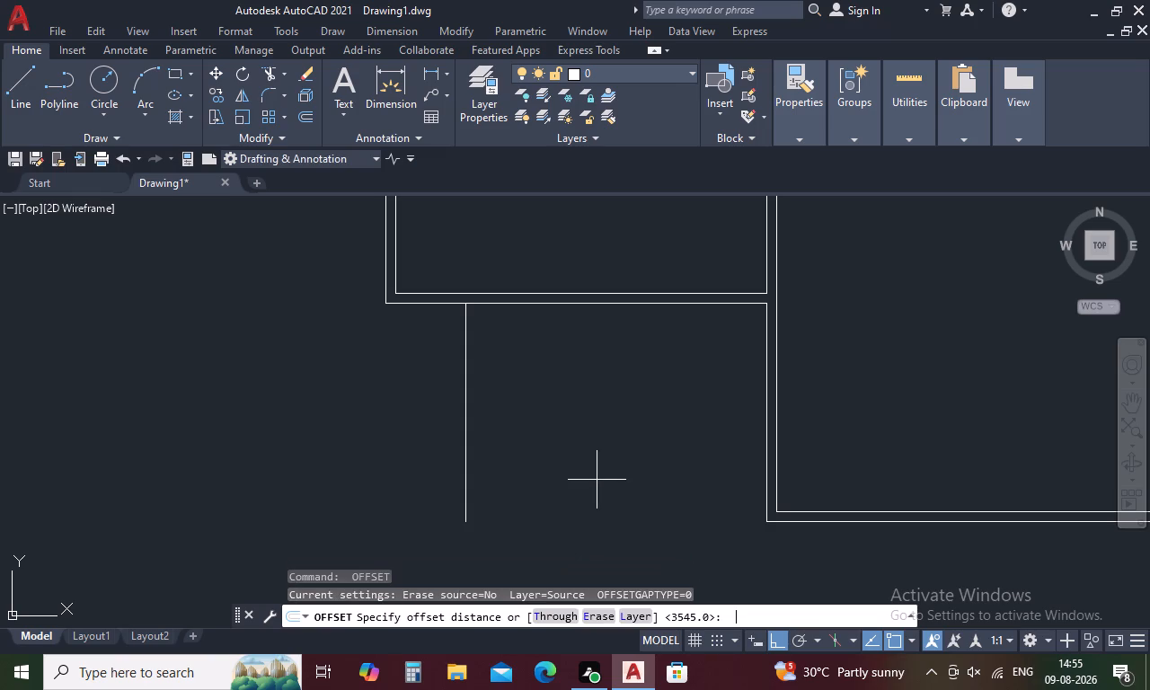
key("2")
type("30")
key("space")
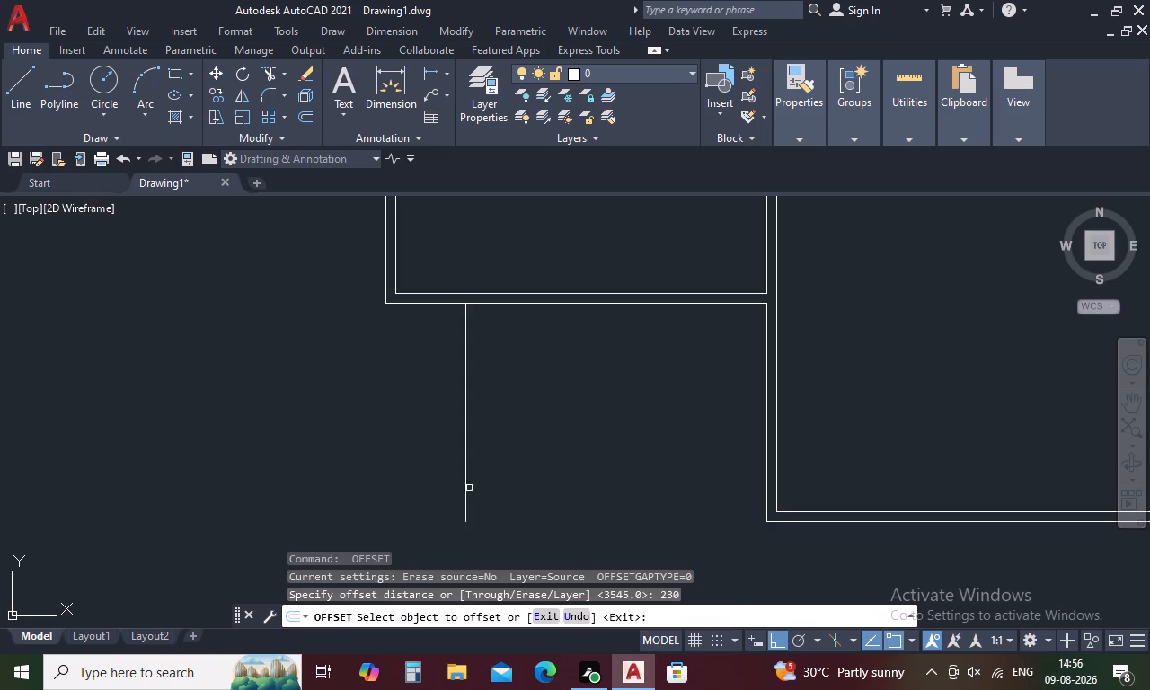
left_click(464, 491)
left_click(418, 517)
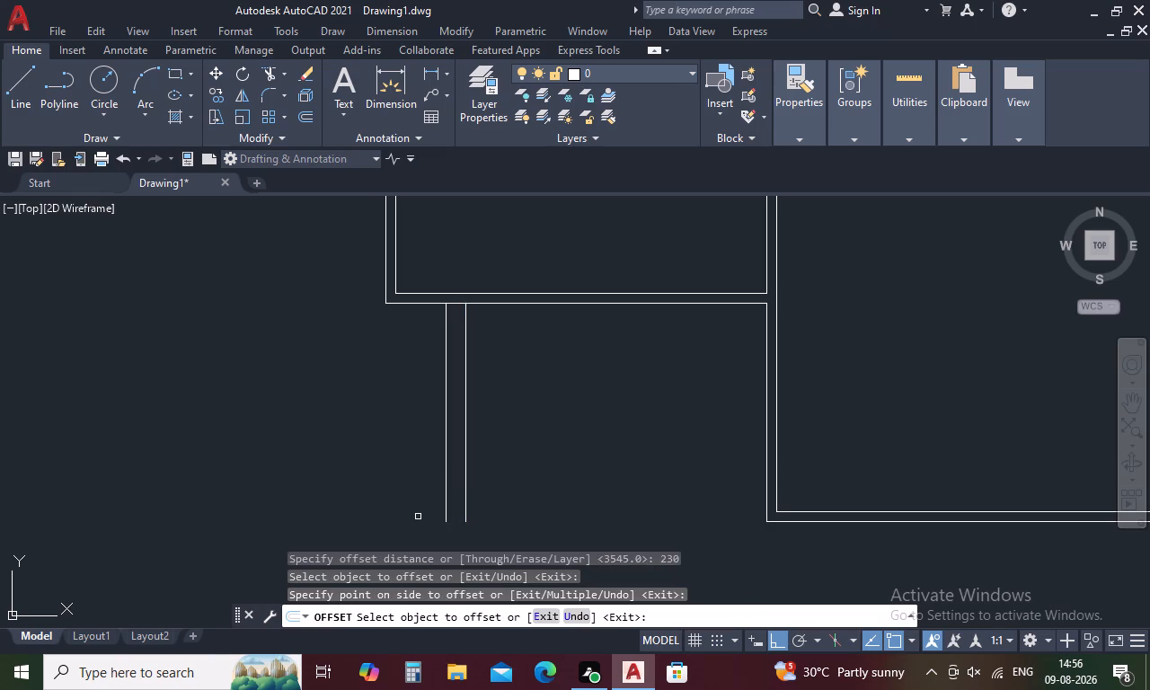
Draw a horizontal line from the lower end of the new outer left wall line to the large room's outer bottom-left corner.
key("Escape")
type("L")
key("space")
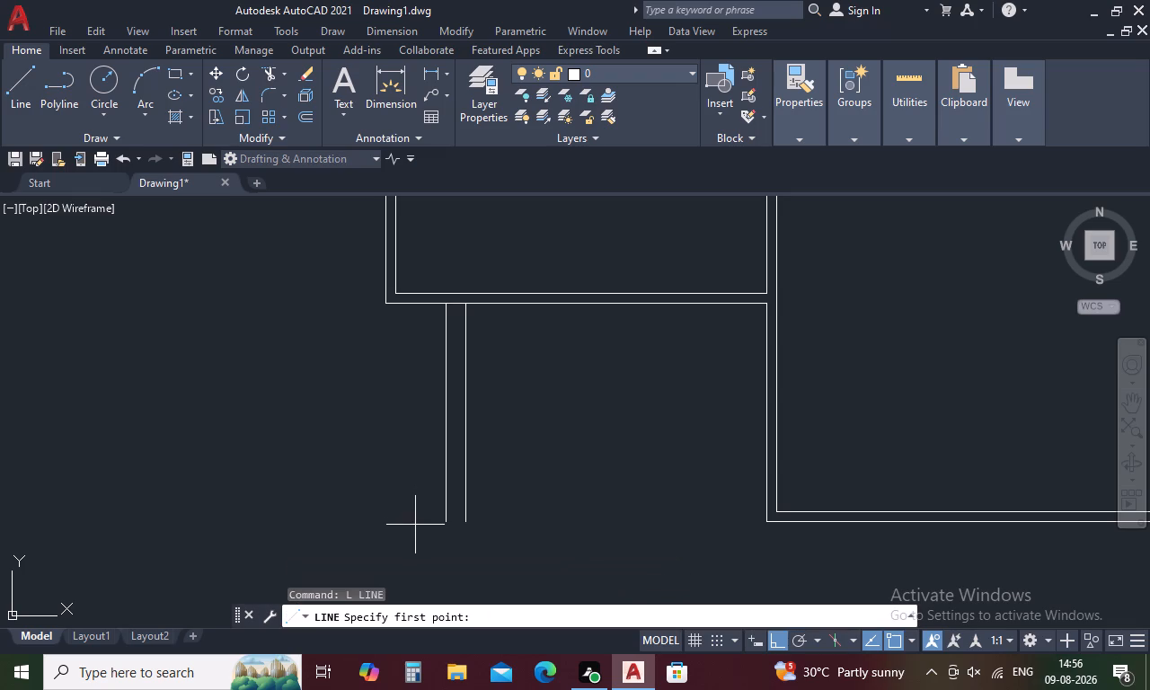
left_click(445, 522)
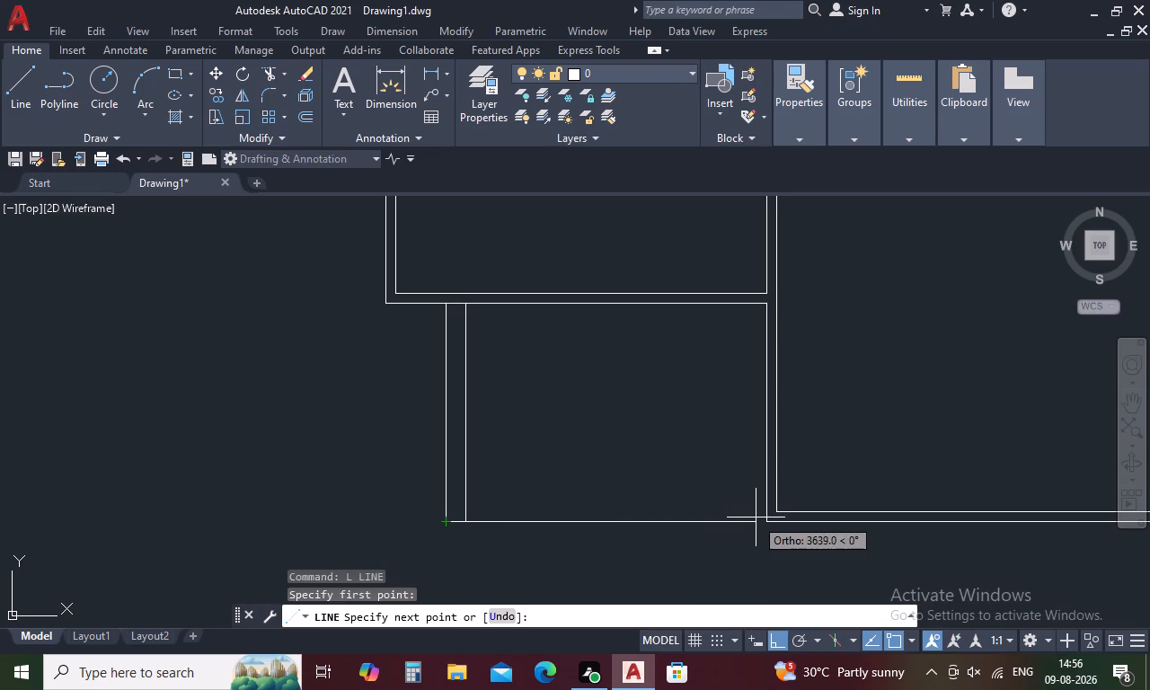
left_click(768, 521)
key("Escape")
Offset the new room's bottom line 120 mm upward to form its bottom wall.
type("O")
key("space")
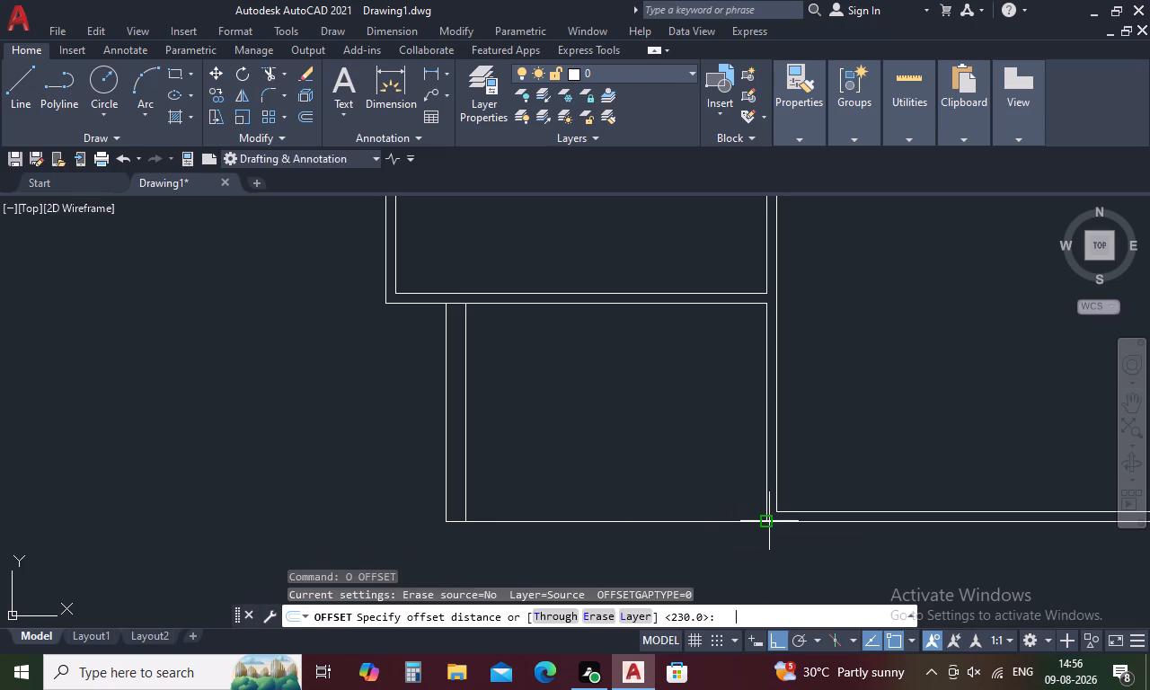
type("120")
key("space")
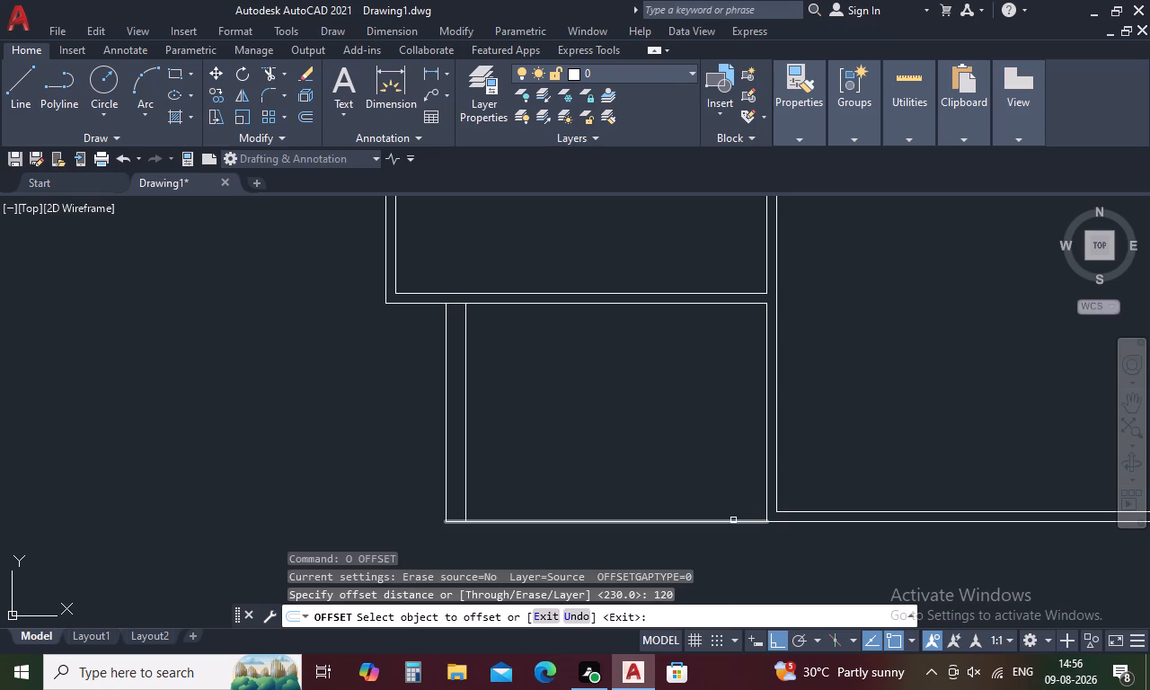
left_click(733, 520)
left_click(722, 459)
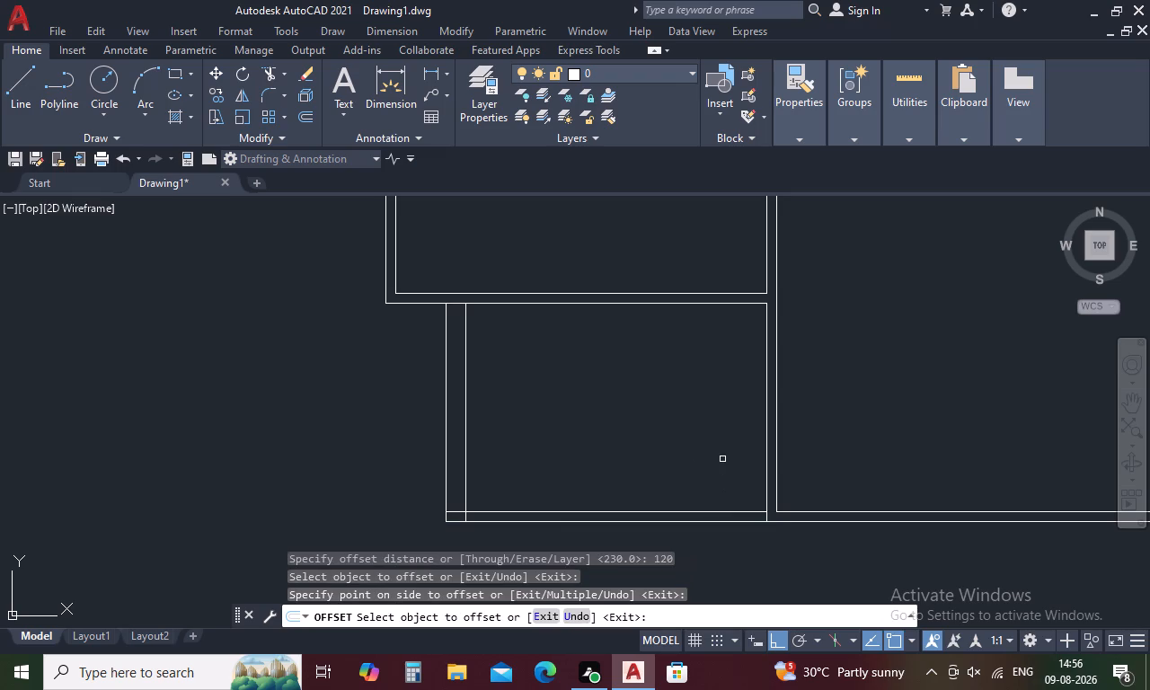
key("Escape")
Trim the surplus lines at the new room's bottom-left corner, its bottom-right junction with the large room, and its top-left junction.
type("TR")
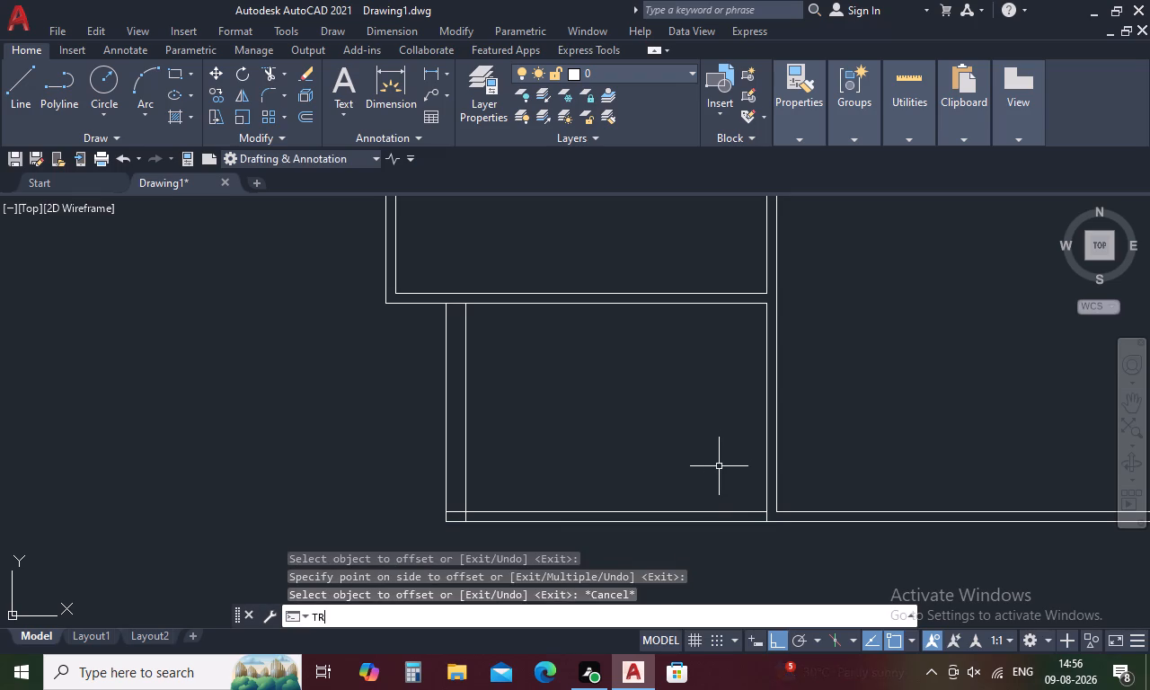
key("space")
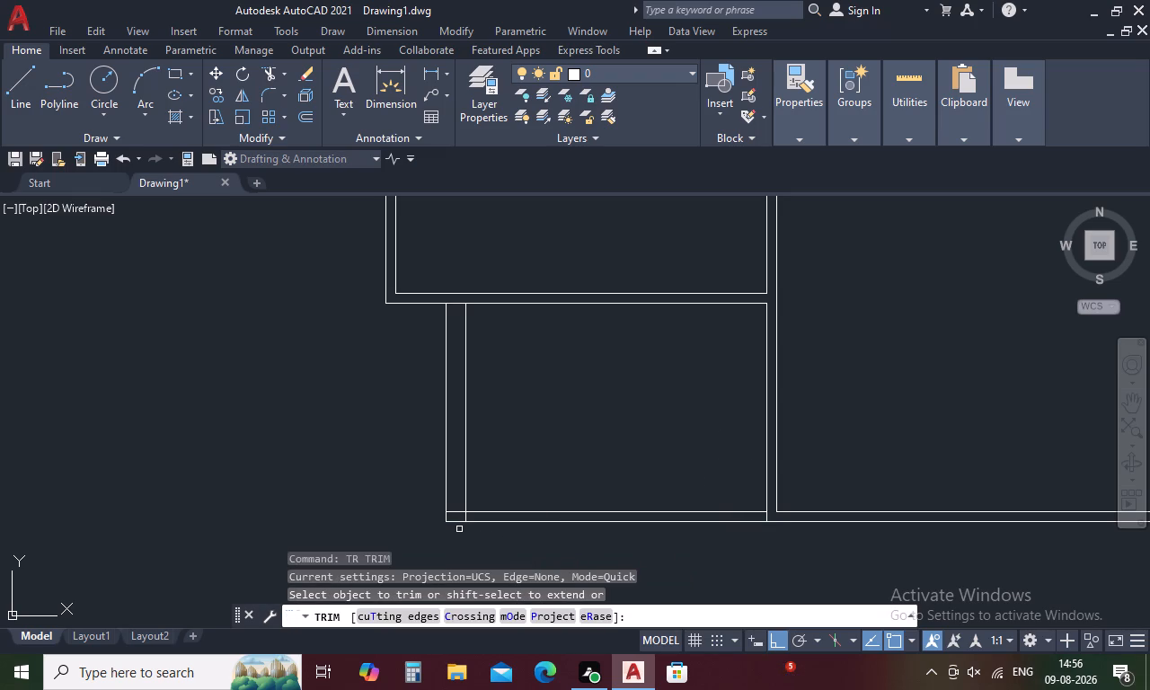
middle_click_drag(459, 529, 469, 496)
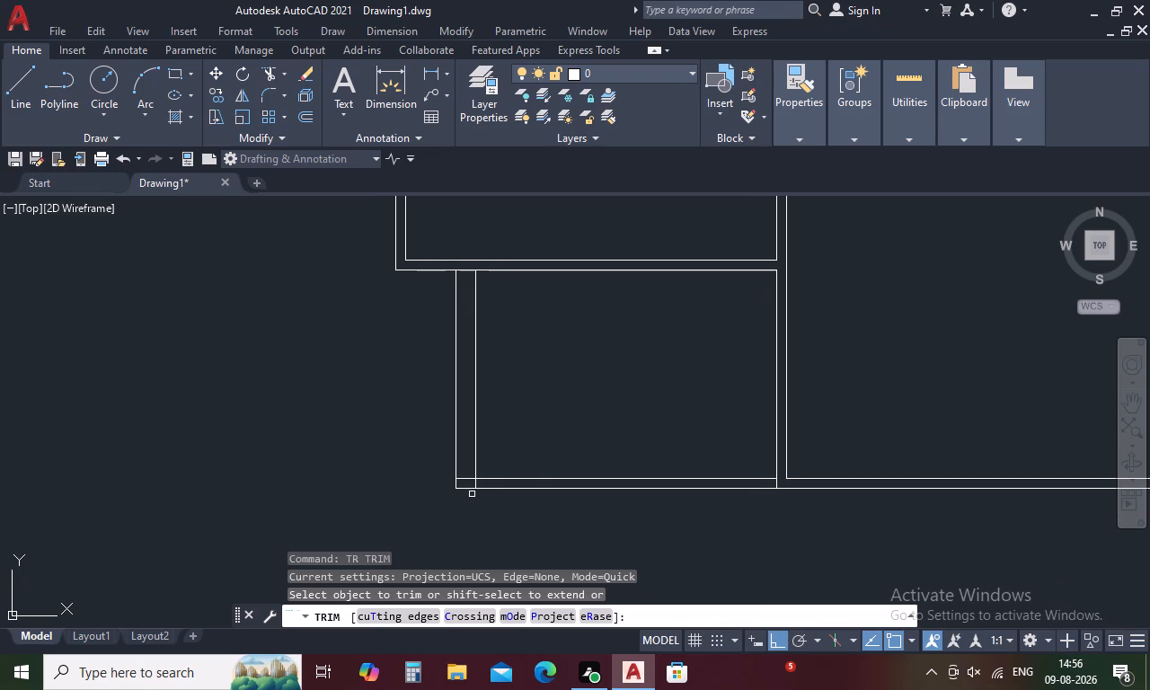
scroll(464, 479, "up", 2)
left_click_drag(465, 472, 493, 489)
scroll(496, 480, "down", 2)
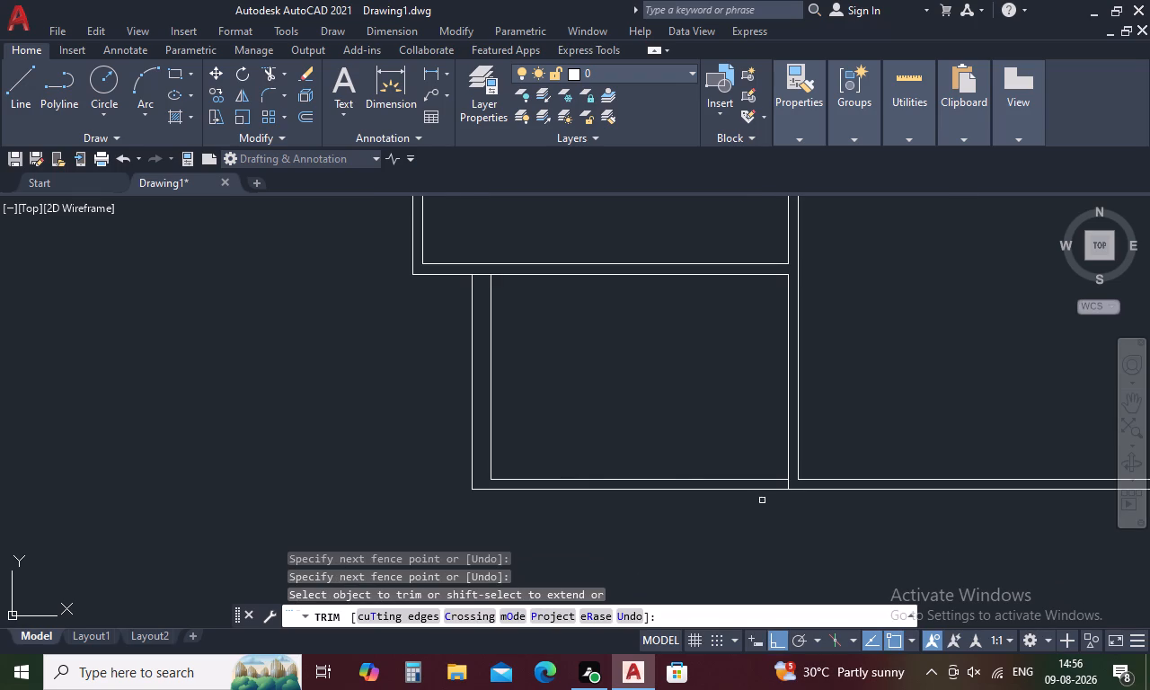
left_click(788, 484)
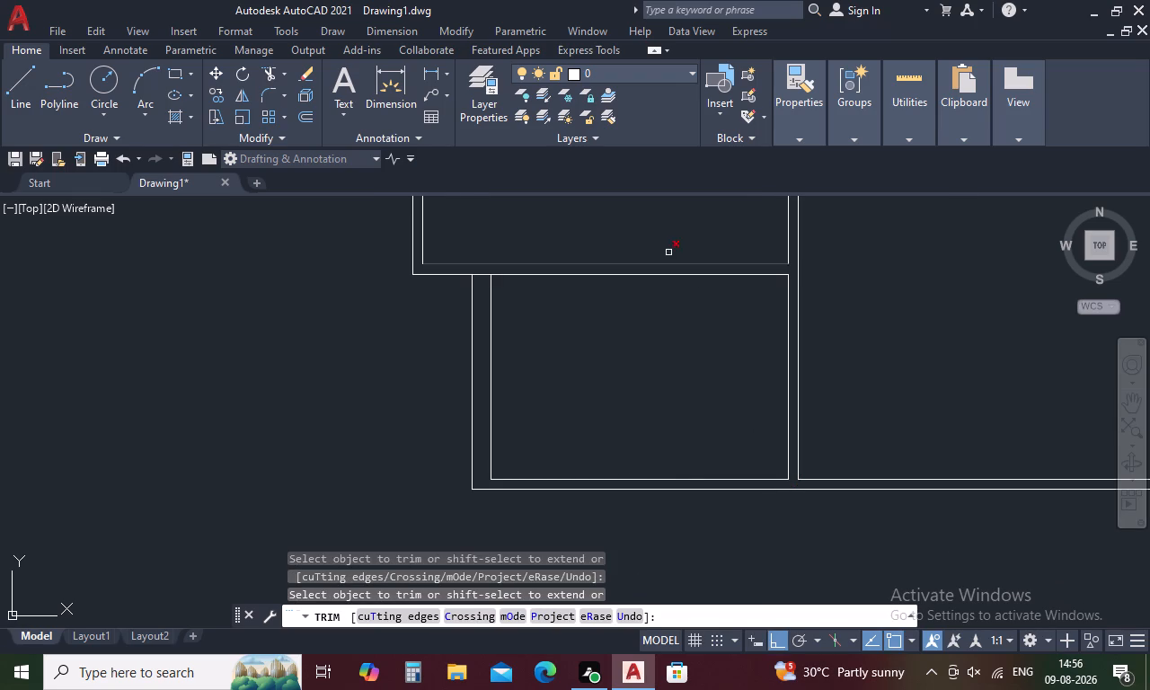
left_click(485, 276)
scroll(585, 390, "down", 2)
middle_click_drag(585, 390, 720, 402)
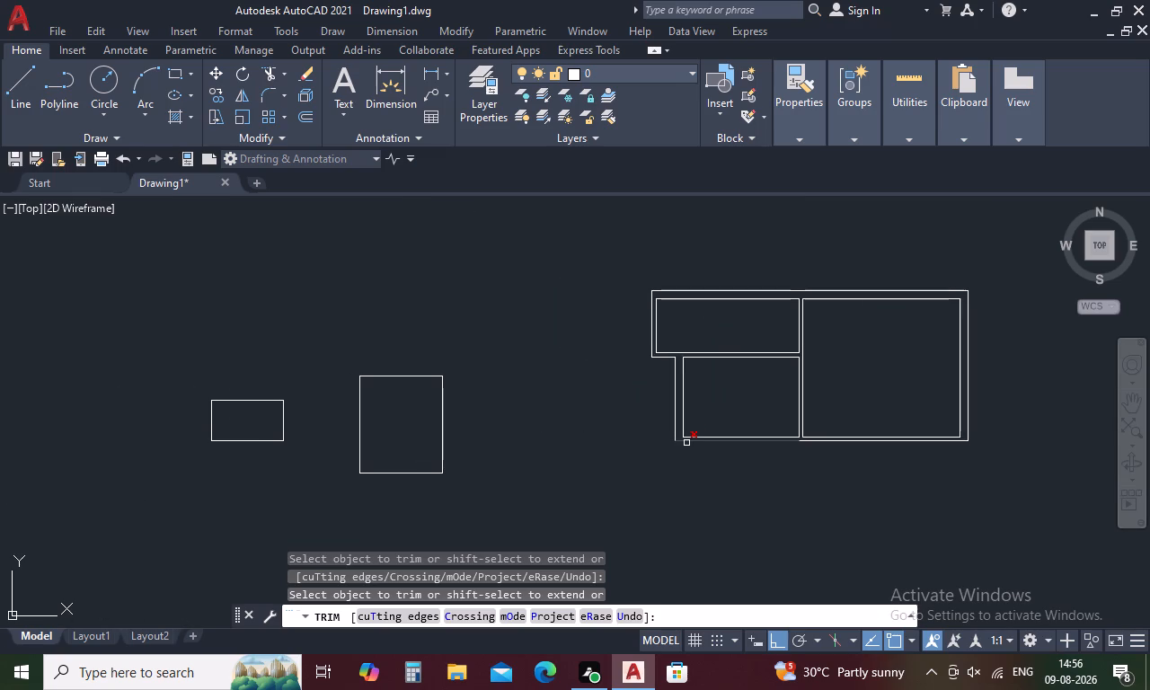
key("Escape")
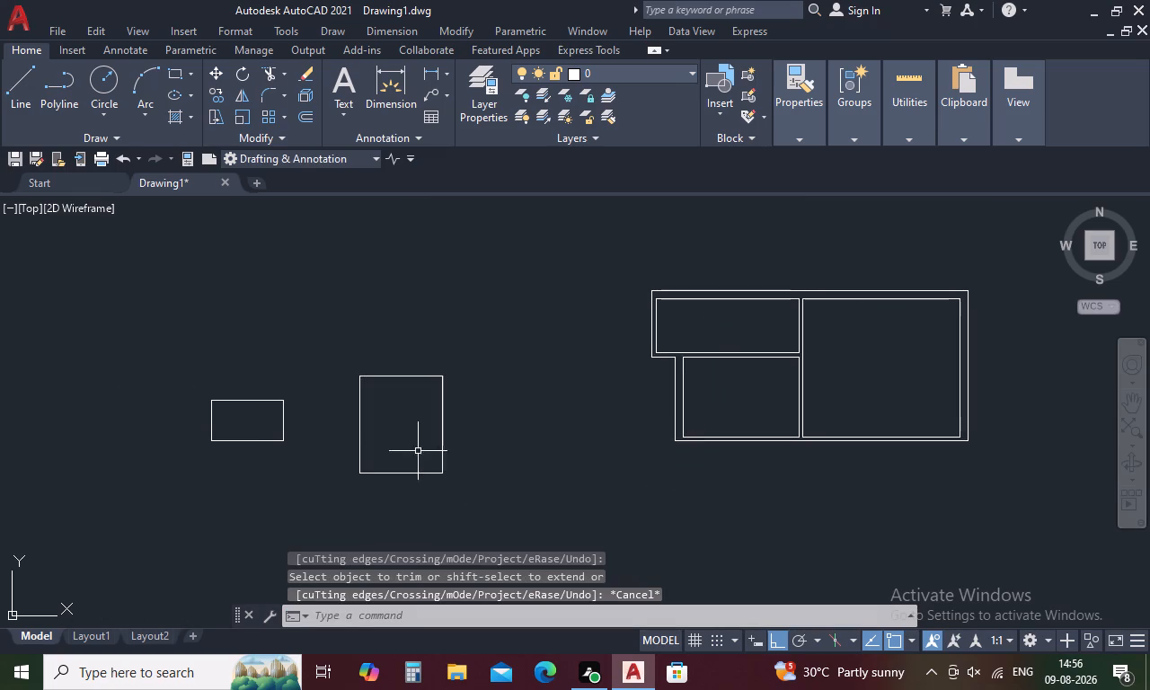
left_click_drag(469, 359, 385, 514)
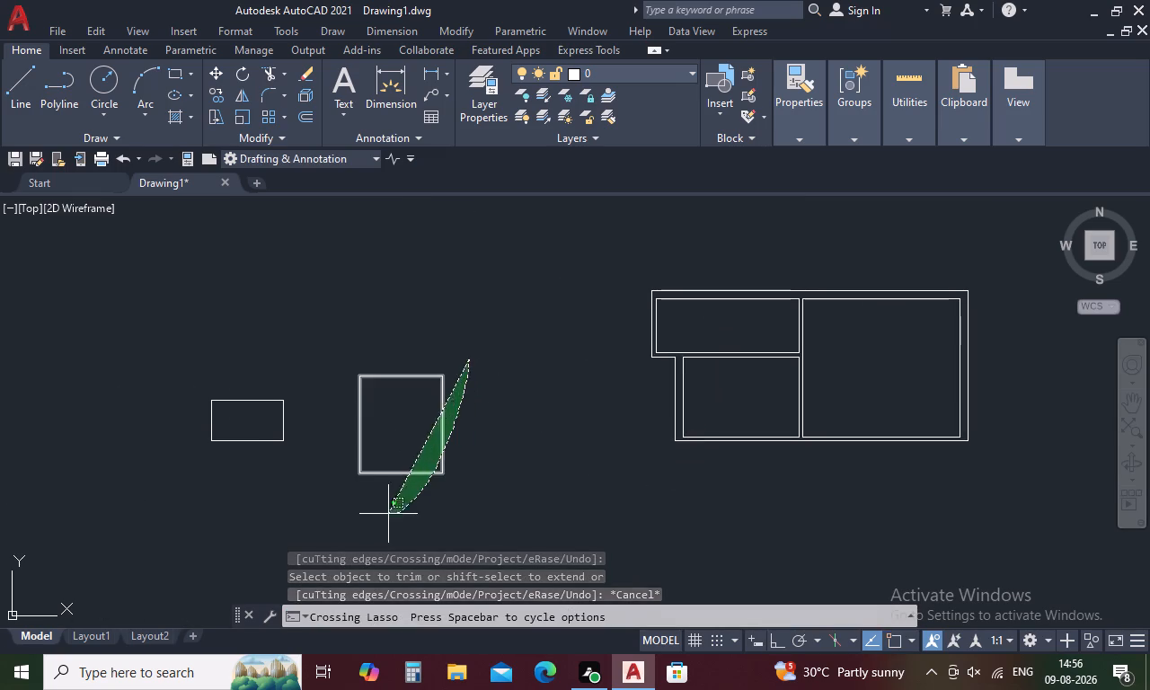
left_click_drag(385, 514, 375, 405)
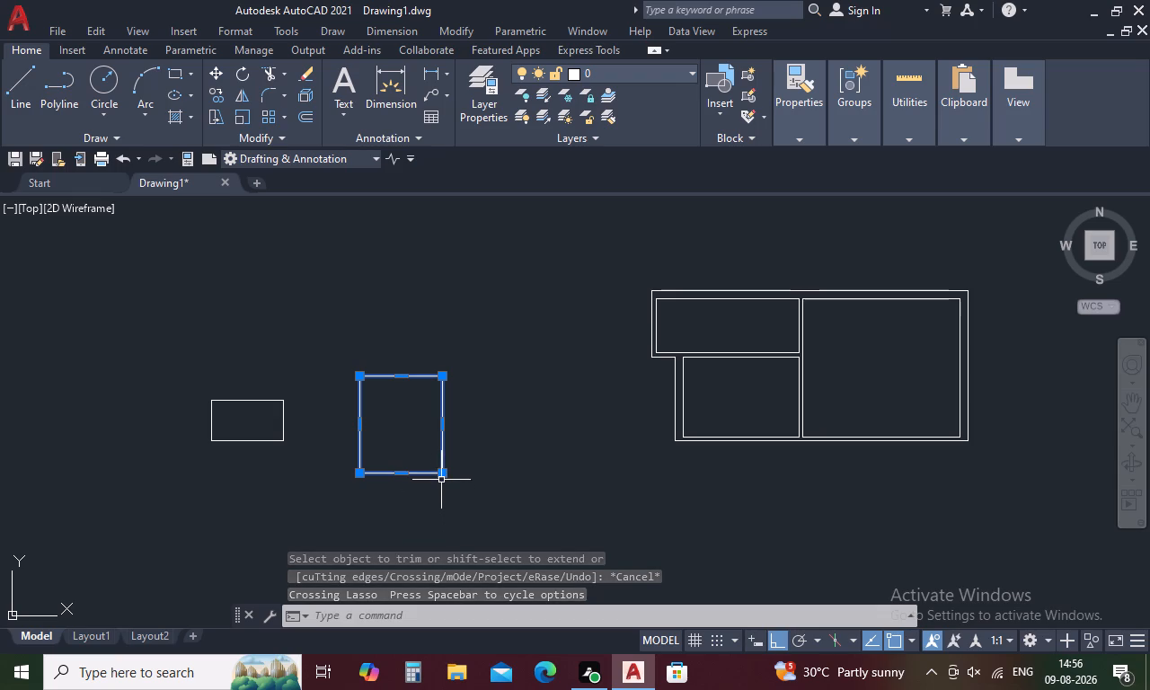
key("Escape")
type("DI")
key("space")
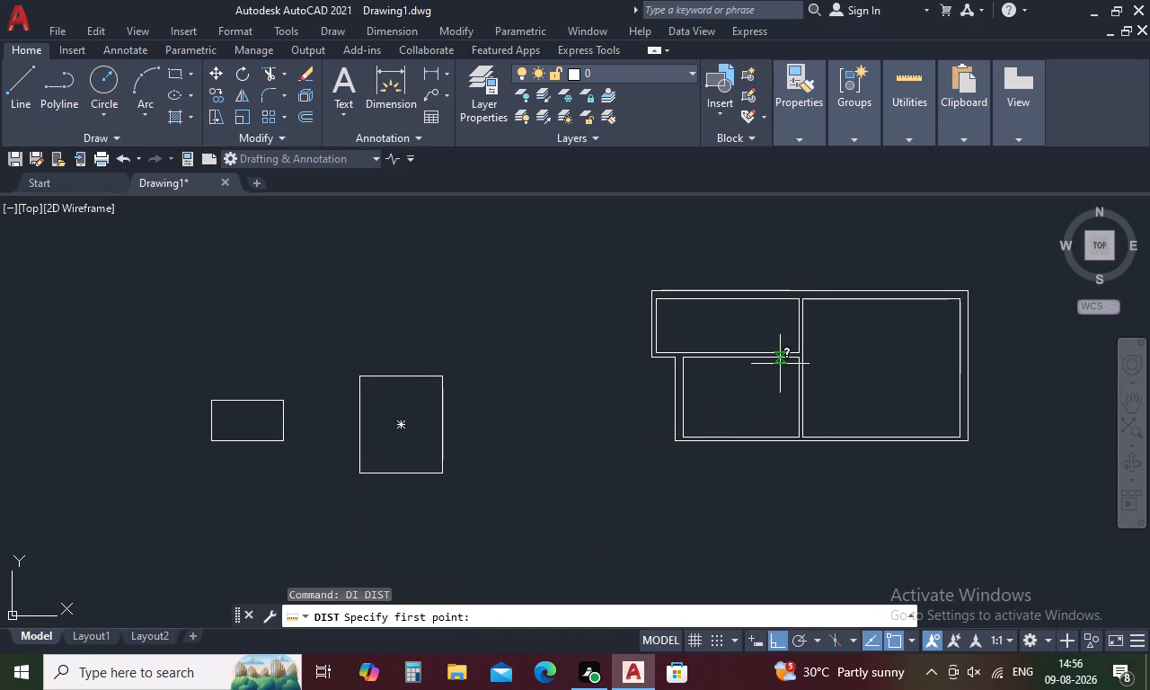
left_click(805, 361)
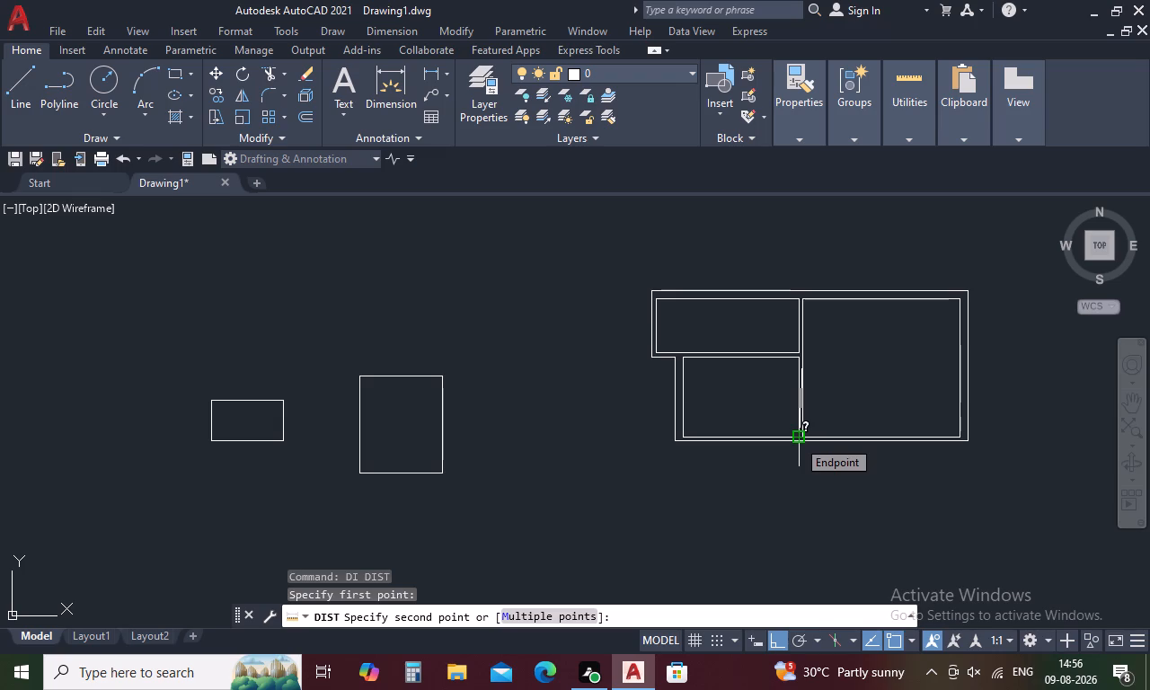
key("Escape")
Measure the new lower room's inner height along its right wall.
key("space")
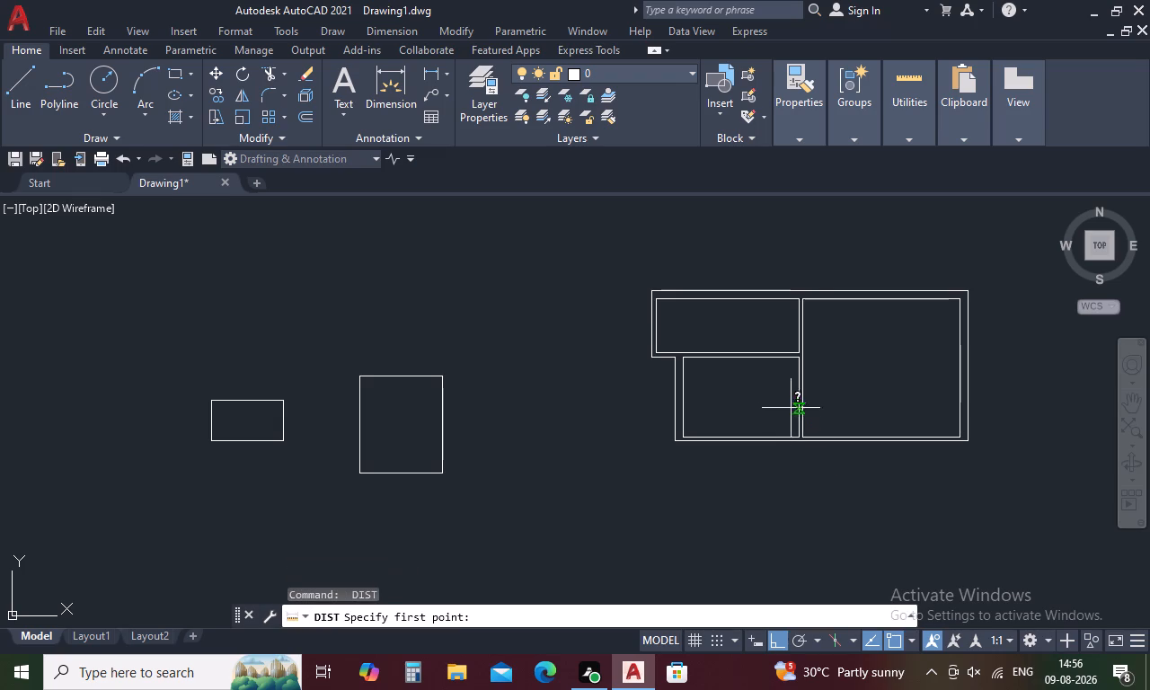
scroll(795, 363, "up", 3)
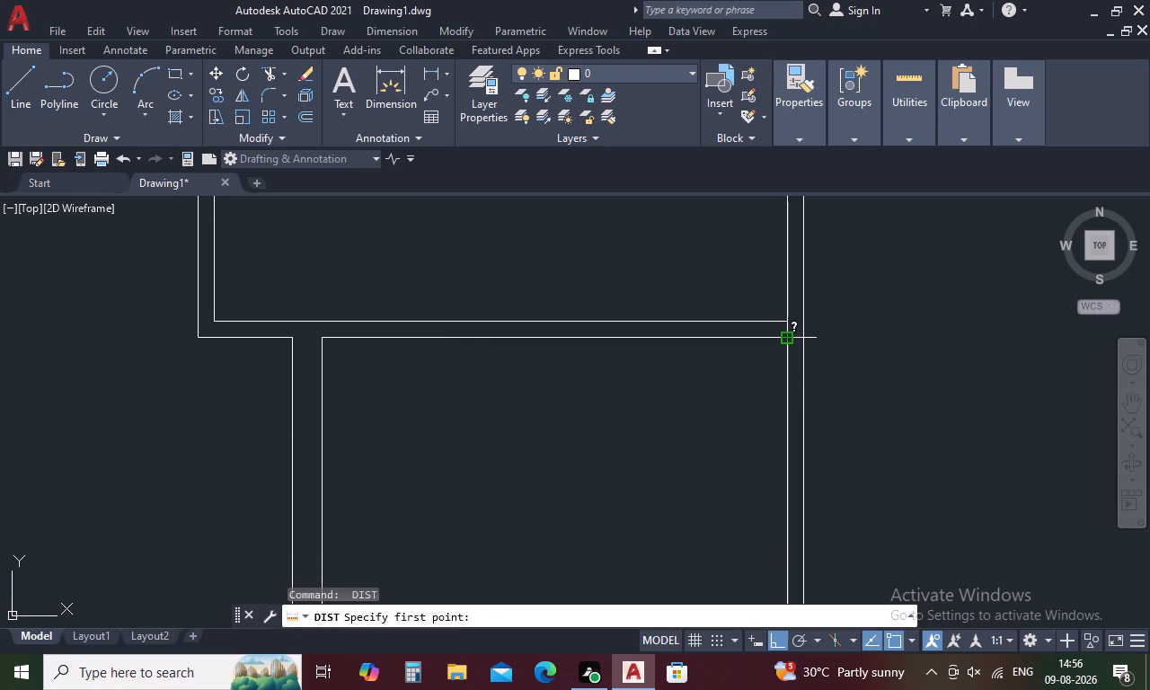
left_click(784, 339)
scroll(784, 339, "down", 3)
scroll(783, 412, "up", 2)
left_click(780, 420)
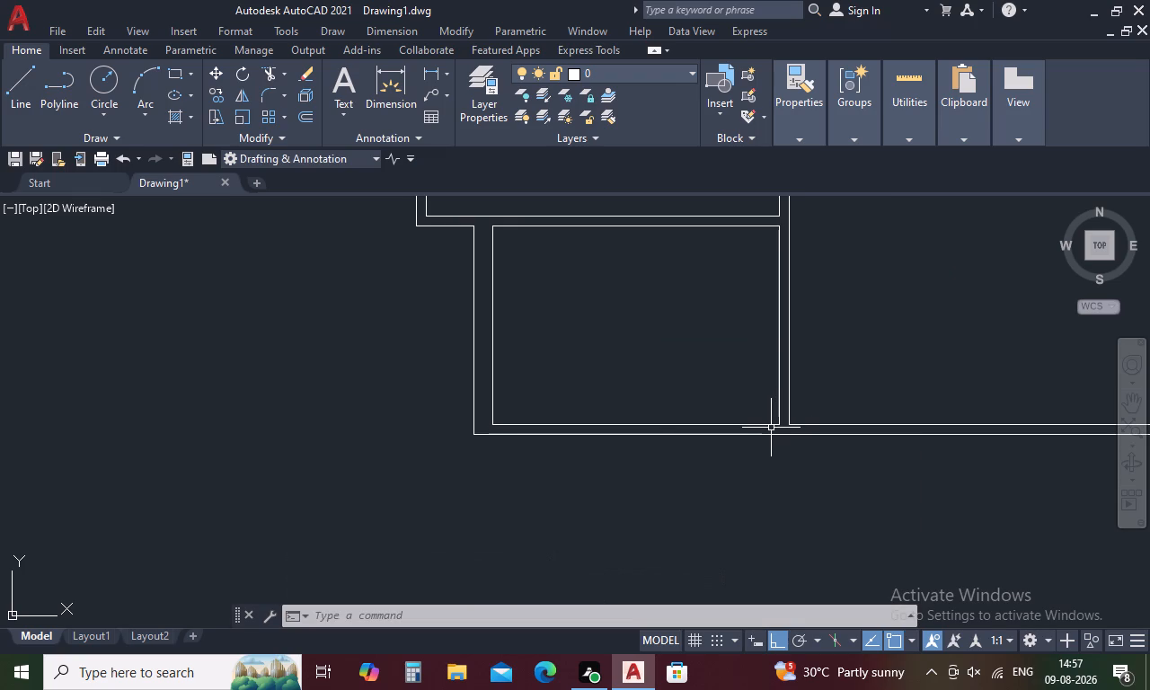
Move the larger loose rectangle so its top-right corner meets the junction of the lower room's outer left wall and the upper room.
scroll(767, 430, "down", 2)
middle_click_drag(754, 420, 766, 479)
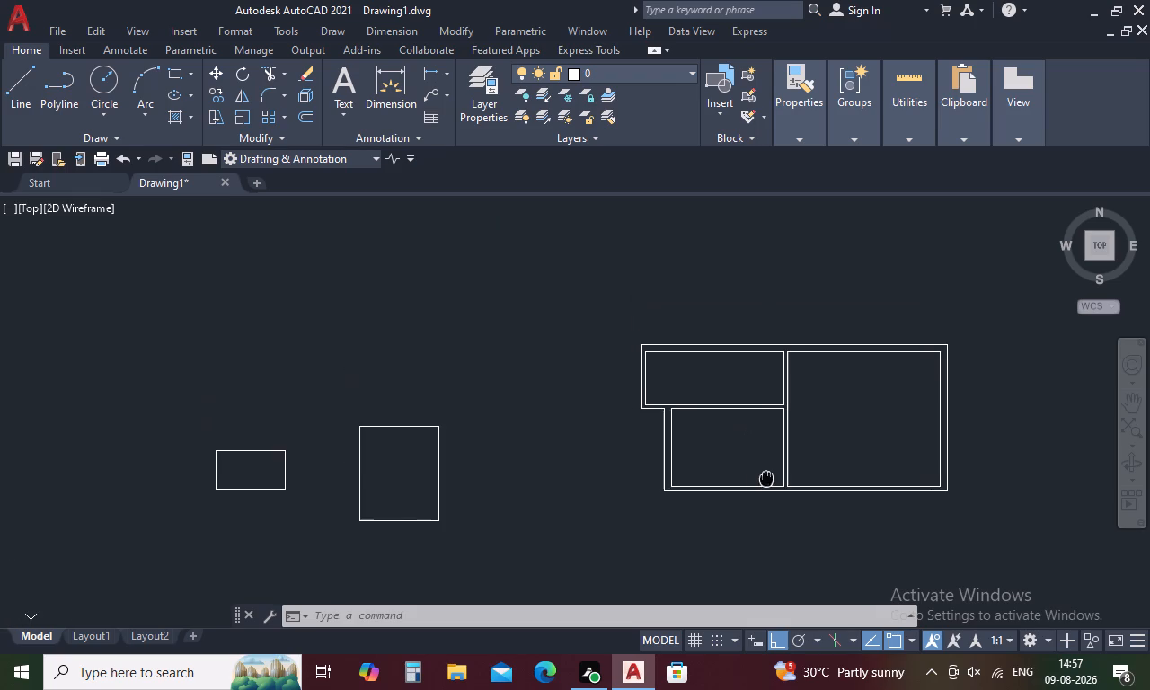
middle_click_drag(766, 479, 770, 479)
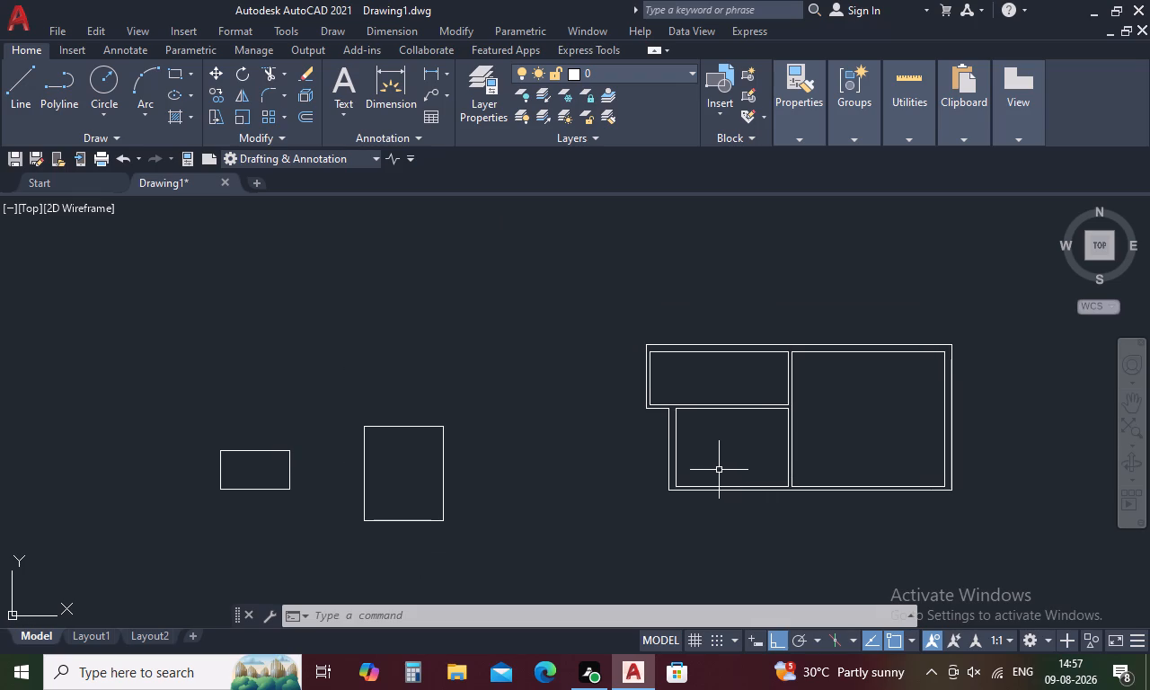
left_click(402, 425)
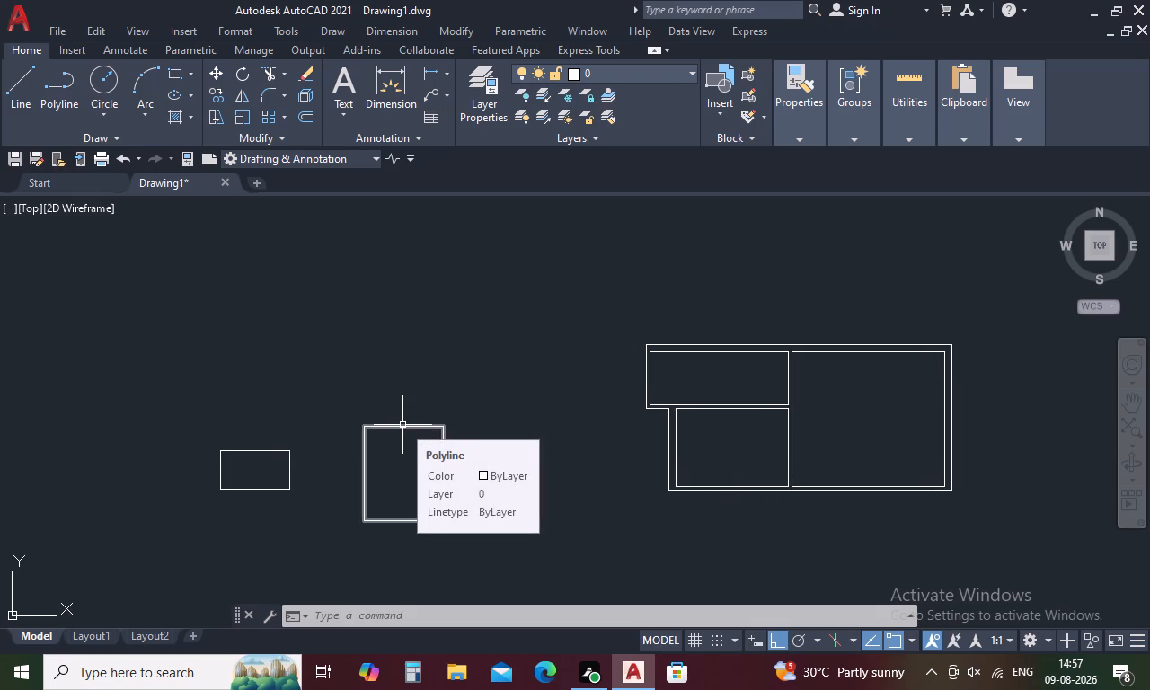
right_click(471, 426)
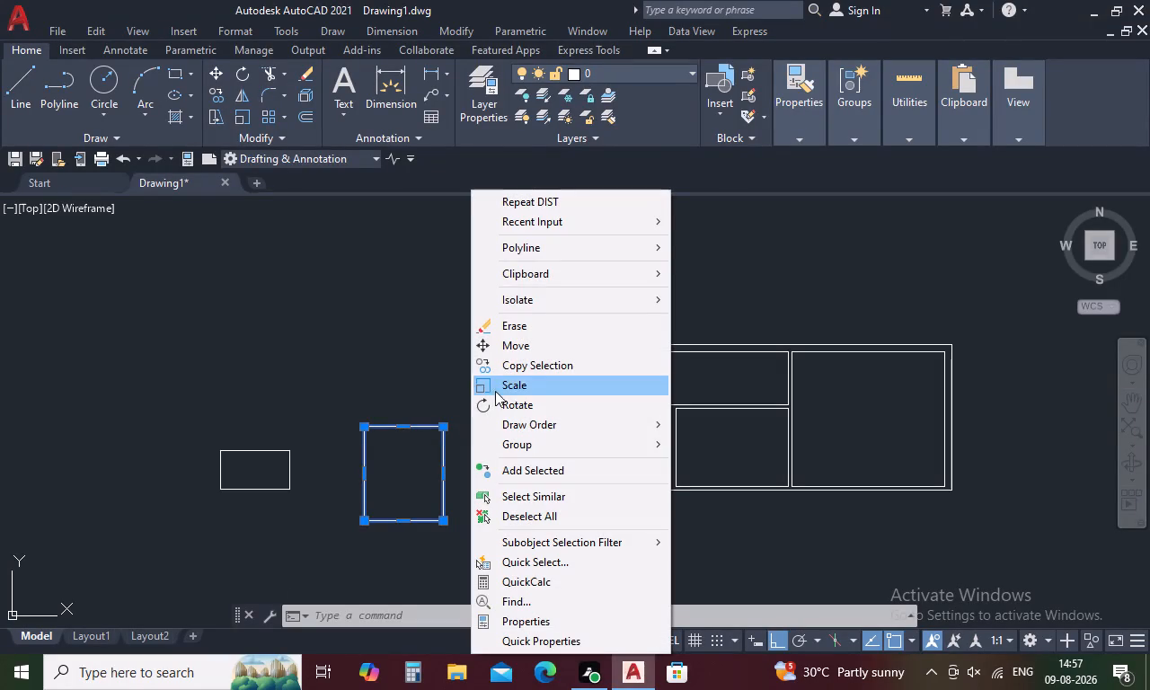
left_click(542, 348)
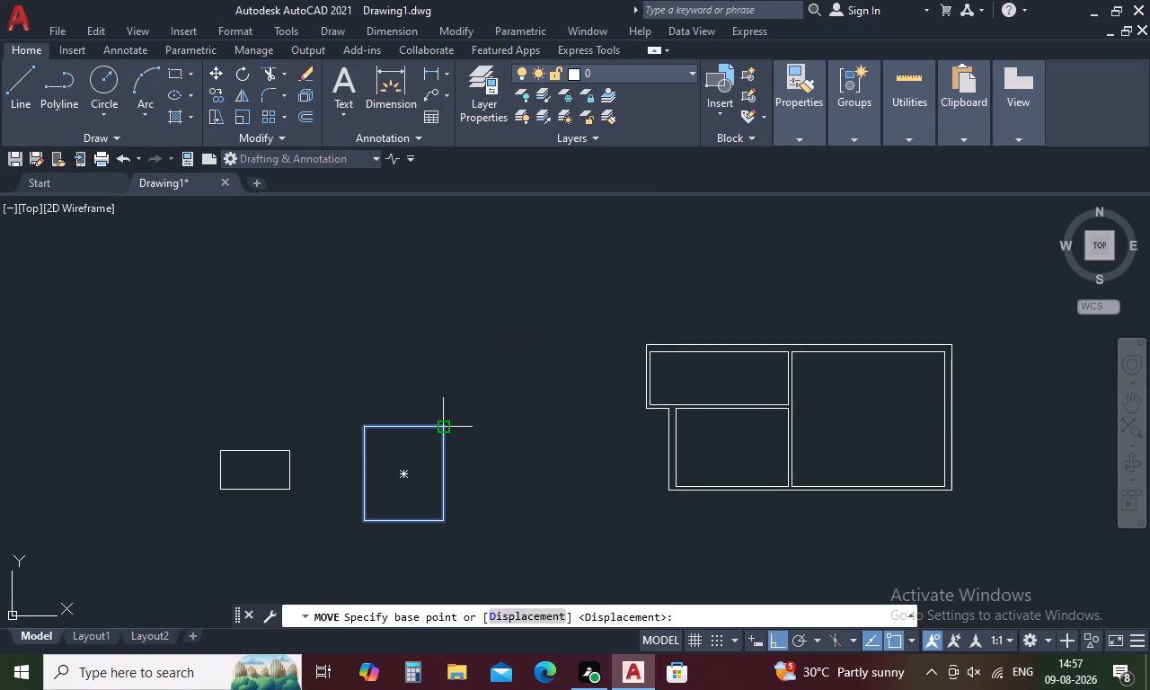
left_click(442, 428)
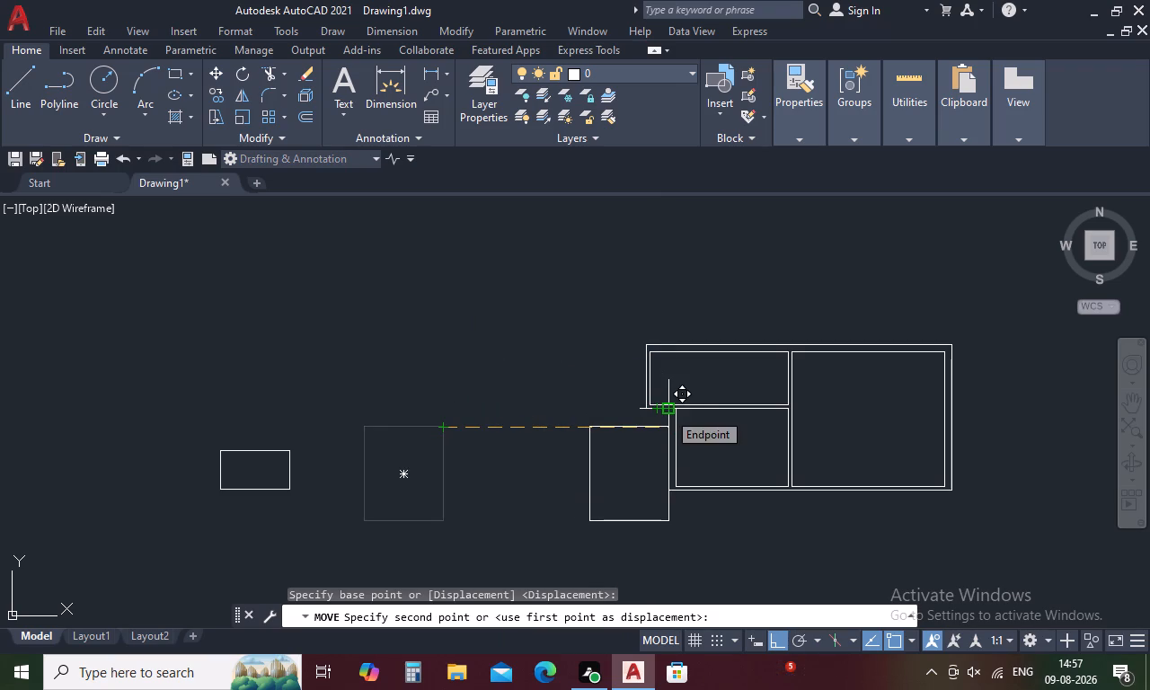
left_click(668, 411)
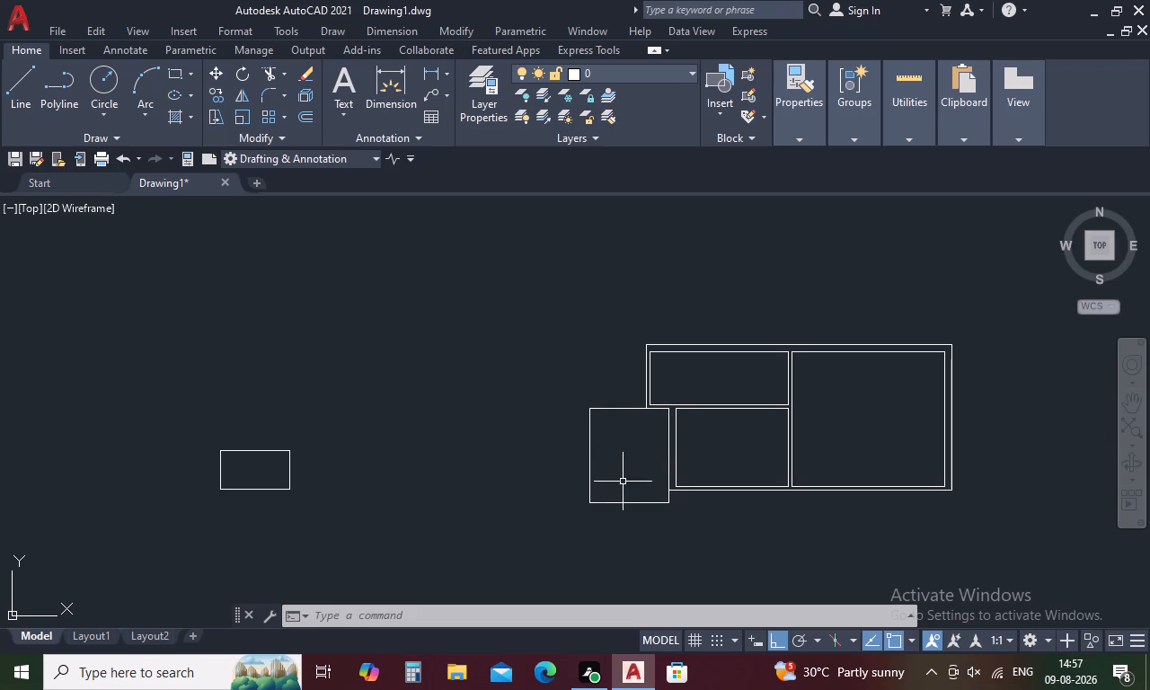
Move the attached rectangle so its bottom-right corner lands on the lower room's outer bottom-left corner.
left_click(611, 502)
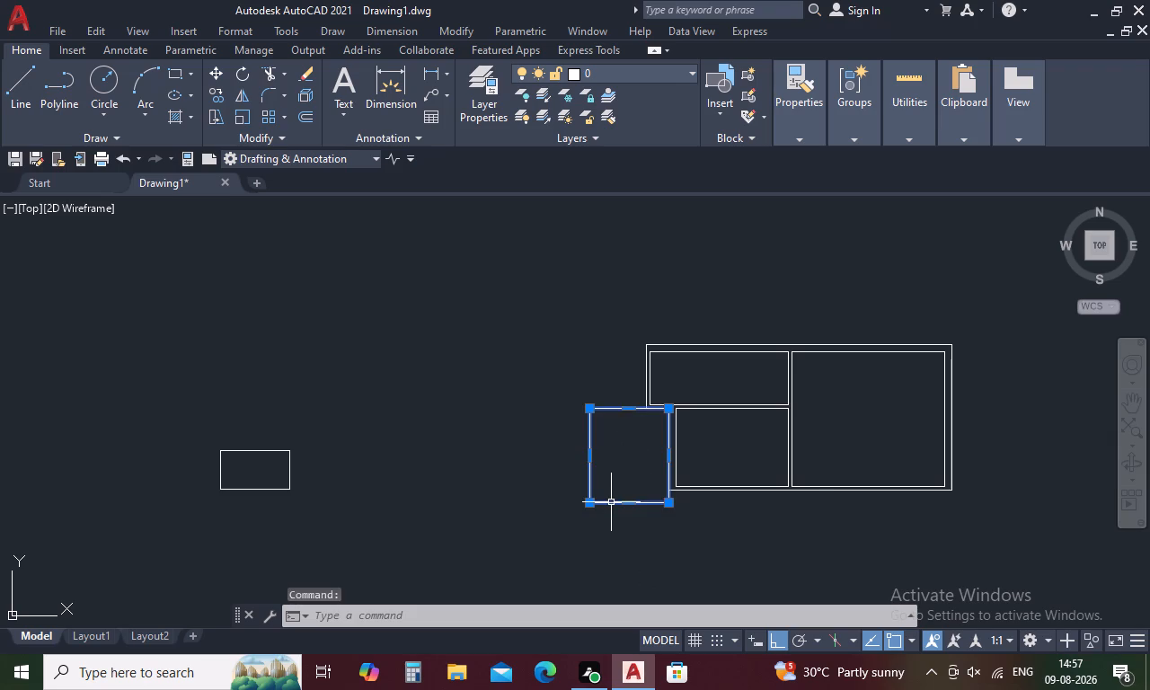
right_click(611, 502)
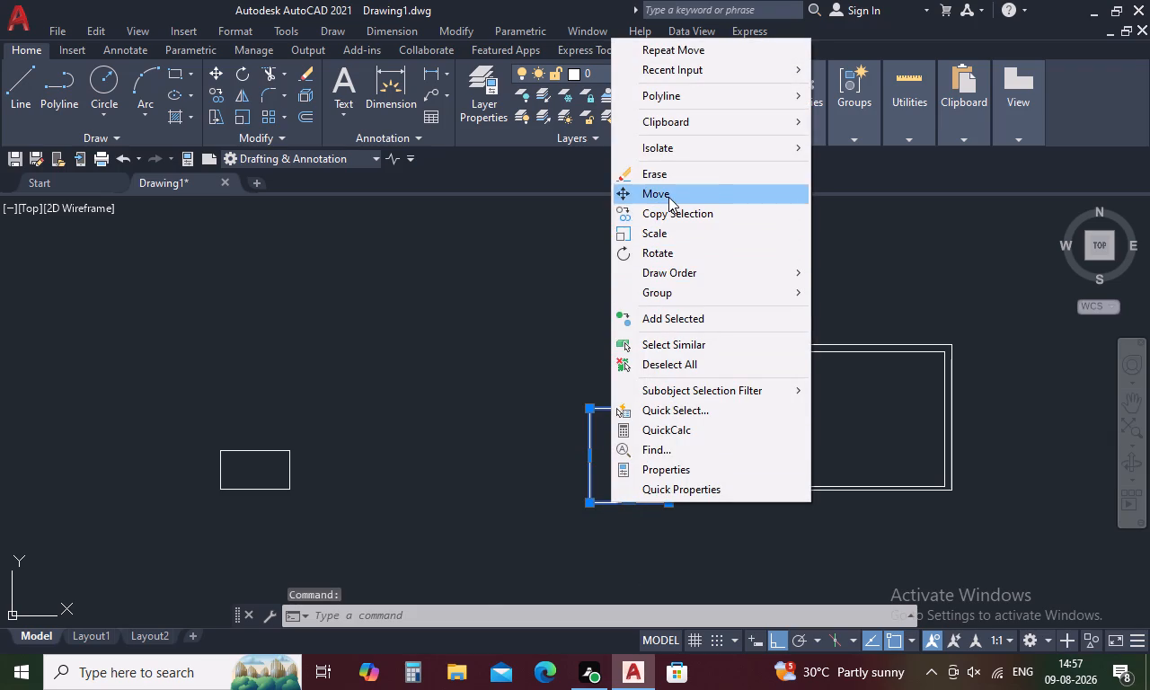
left_click(668, 197)
left_click(670, 505)
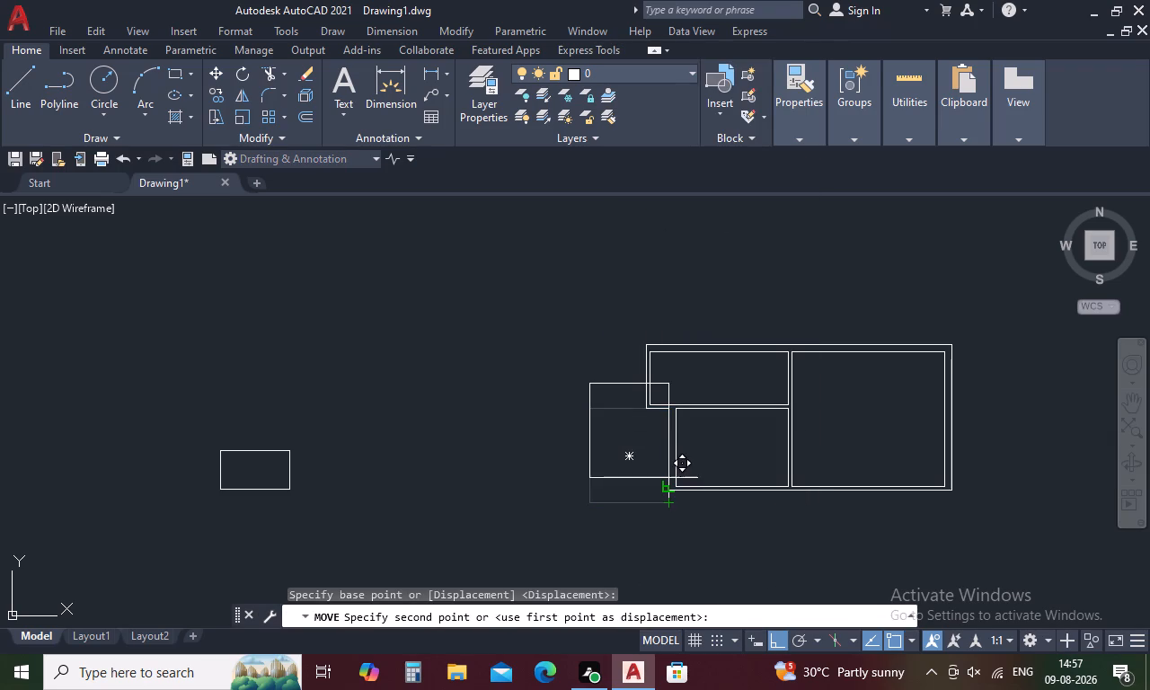
scroll(668, 491, "up", 3)
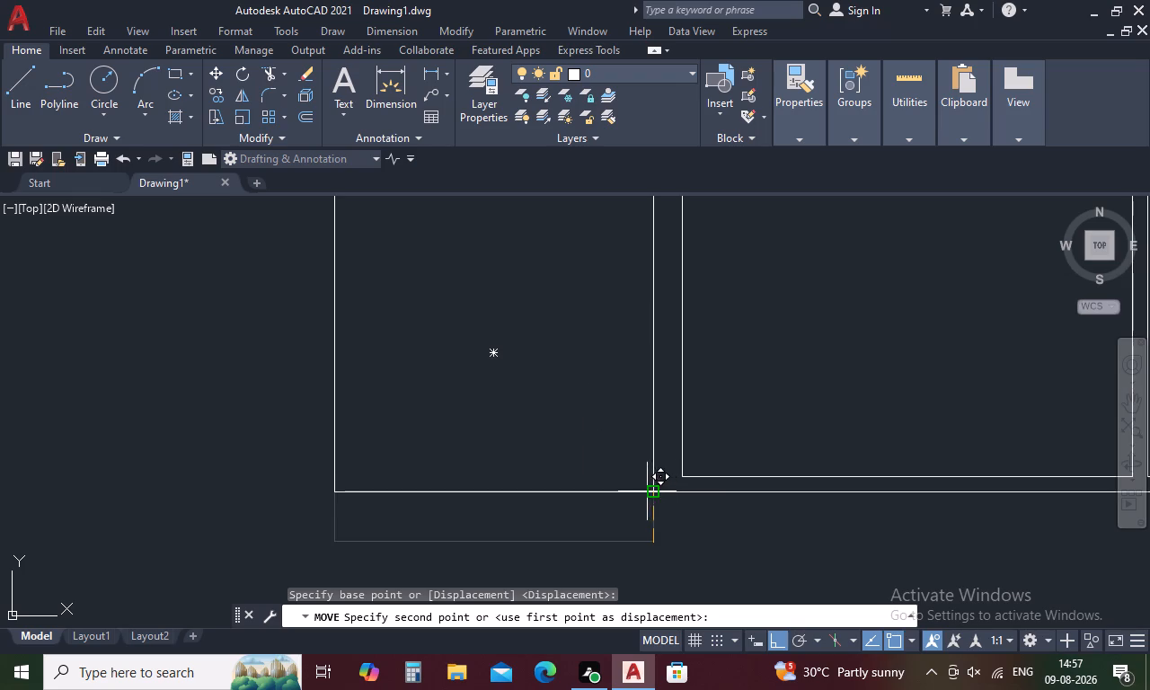
left_click(654, 491)
scroll(660, 488, "down", 3)
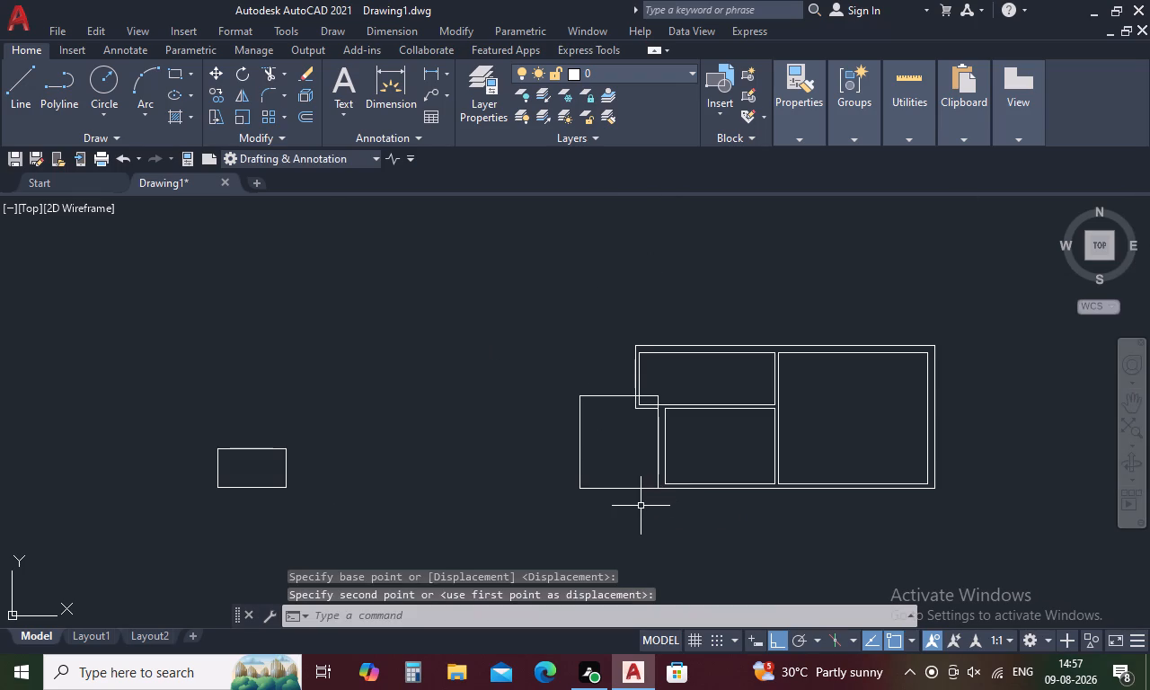
key("Escape")
Trim the larger attached rectangle's edges that overlap the upper room and its wall, including the stub inside the wall junction.
type("TR")
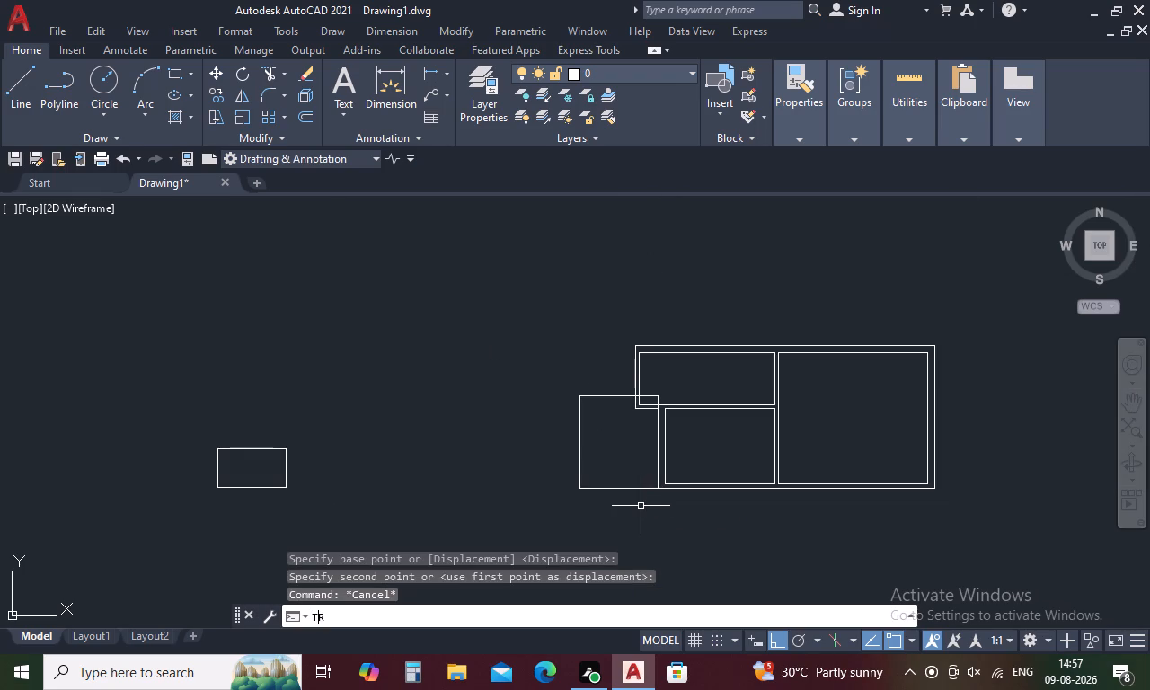
key("space")
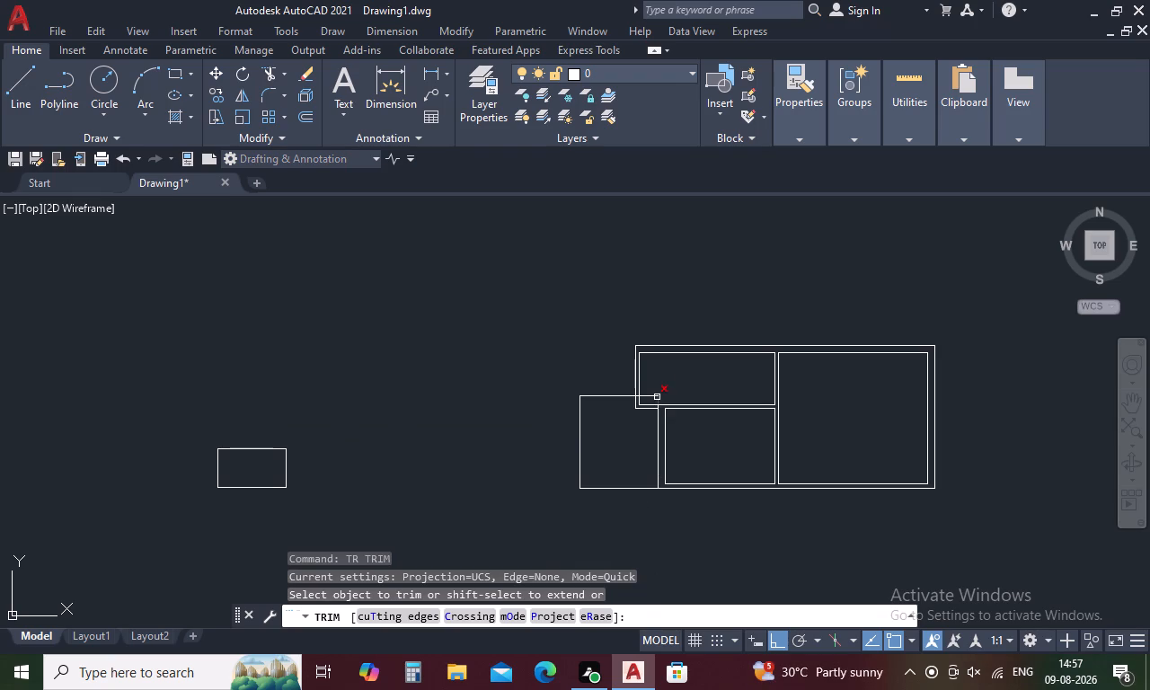
left_click(657, 397)
left_click(648, 399)
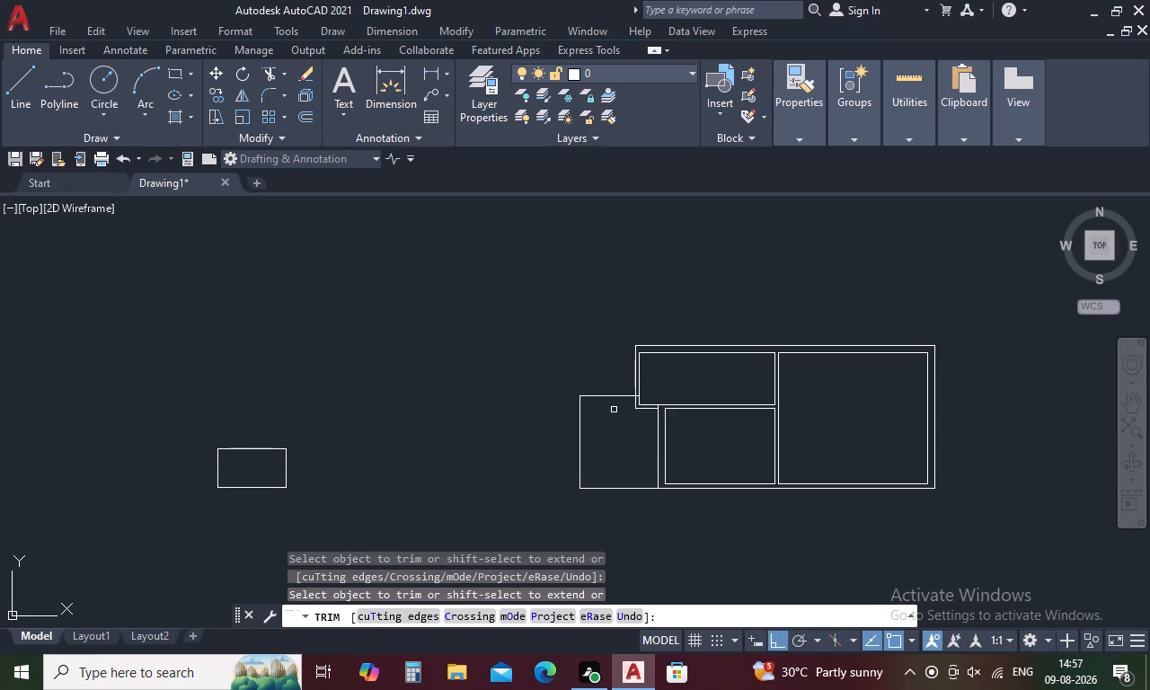
scroll(628, 397, "up", 4)
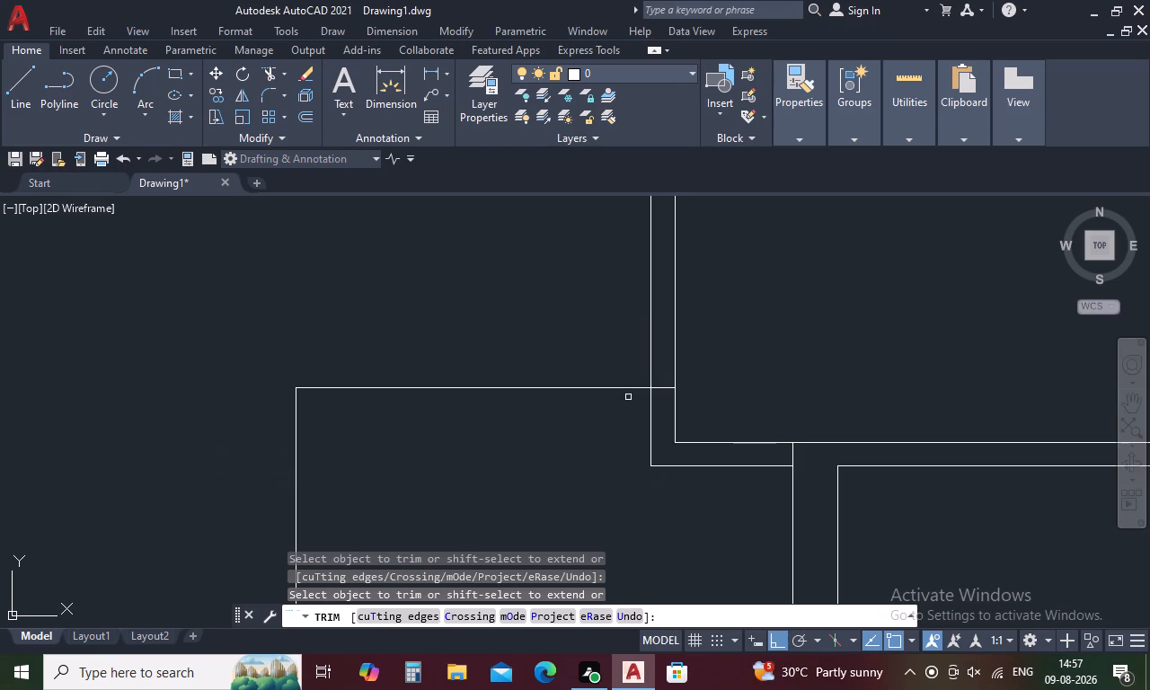
left_click(656, 387)
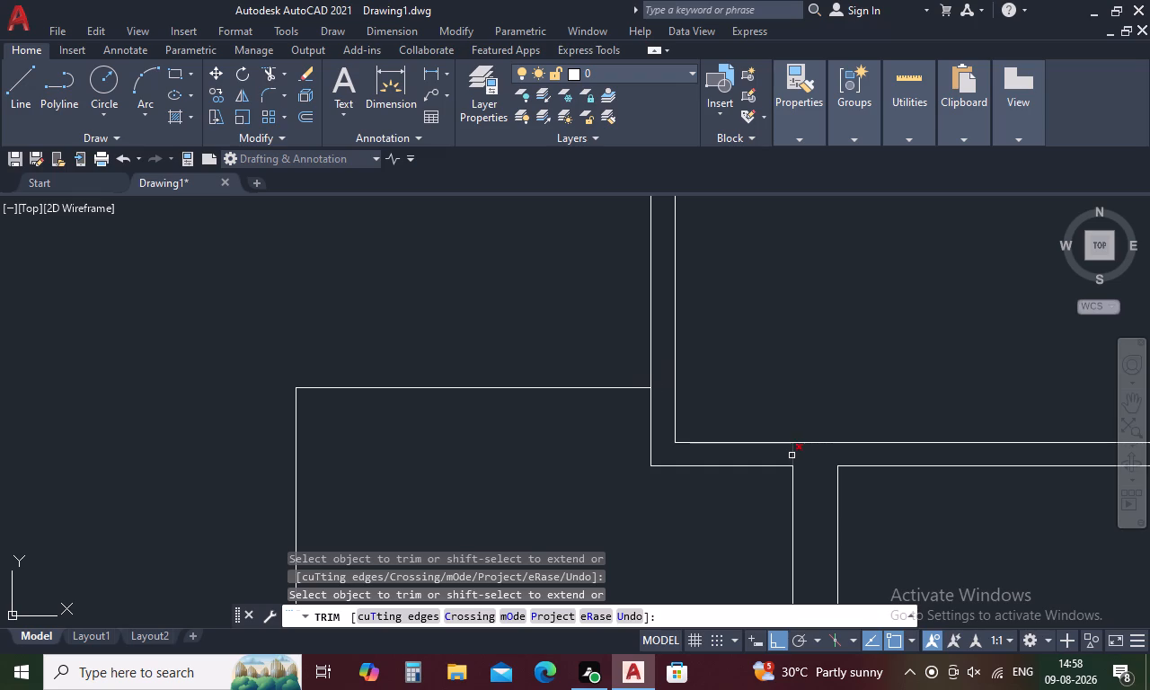
left_click(792, 456)
scroll(792, 456, "down", 3)
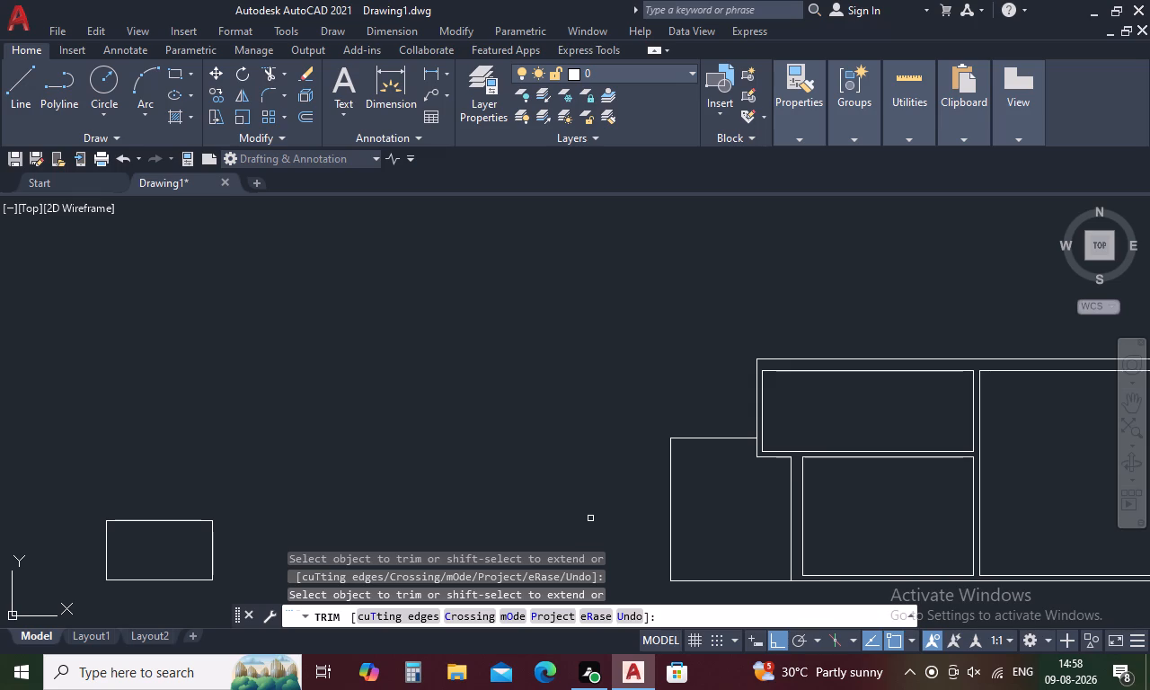
middle_click_drag(602, 495, 614, 406)
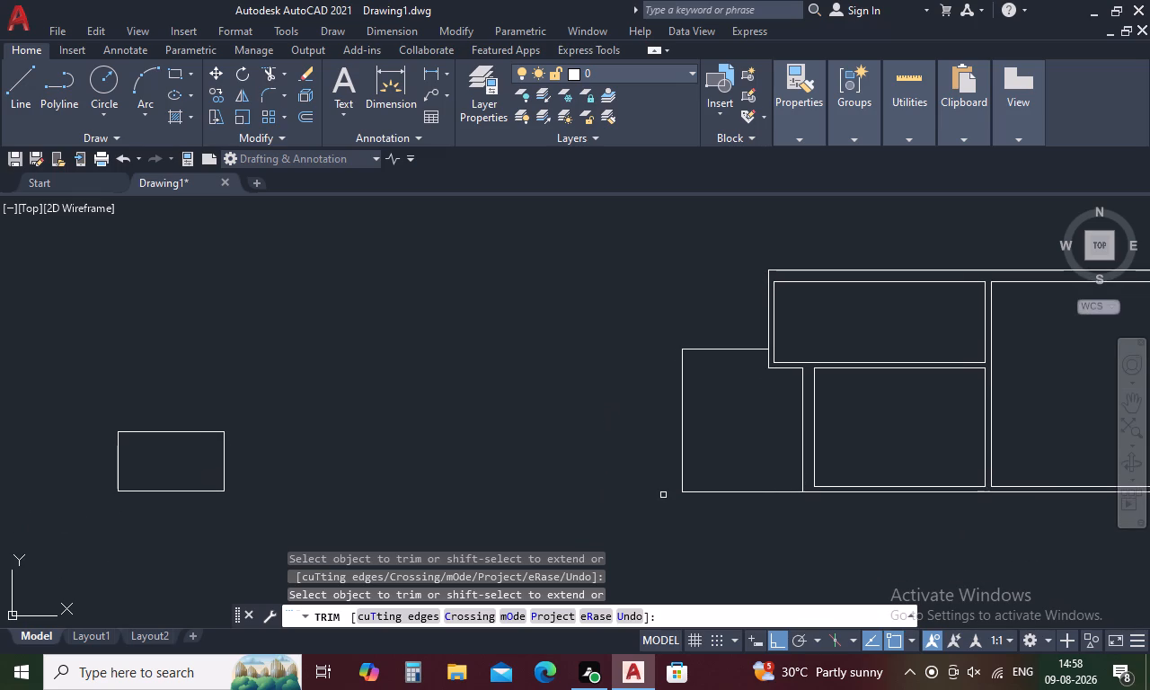
key("l")
key("space")
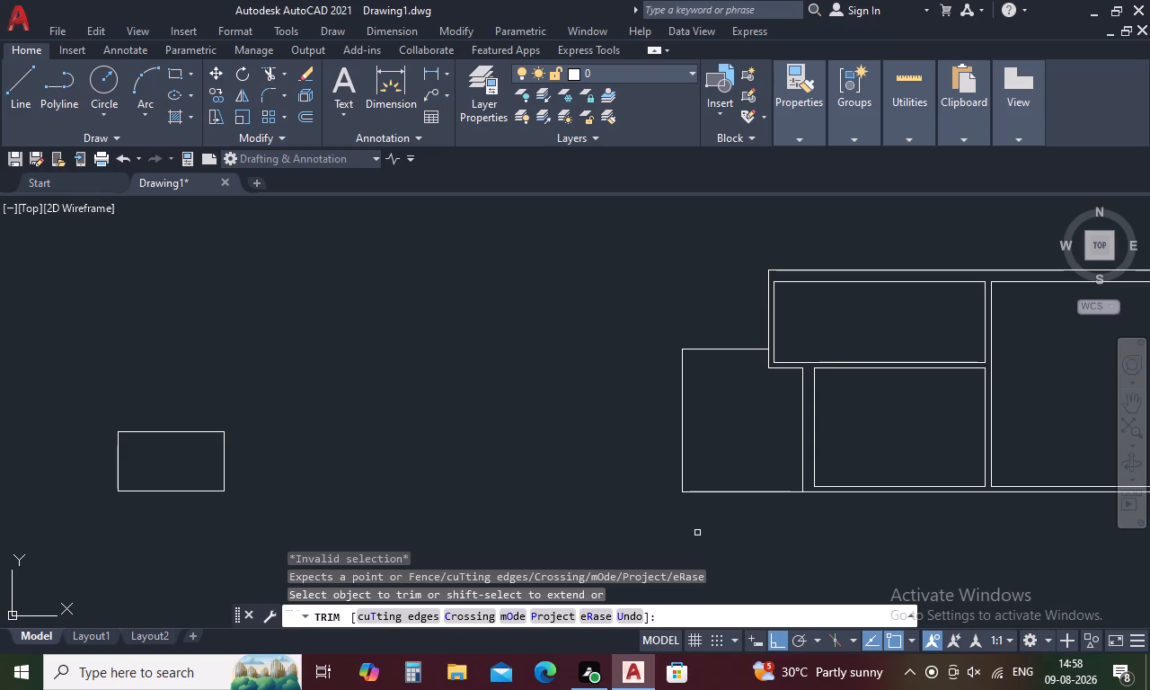
key("Escape")
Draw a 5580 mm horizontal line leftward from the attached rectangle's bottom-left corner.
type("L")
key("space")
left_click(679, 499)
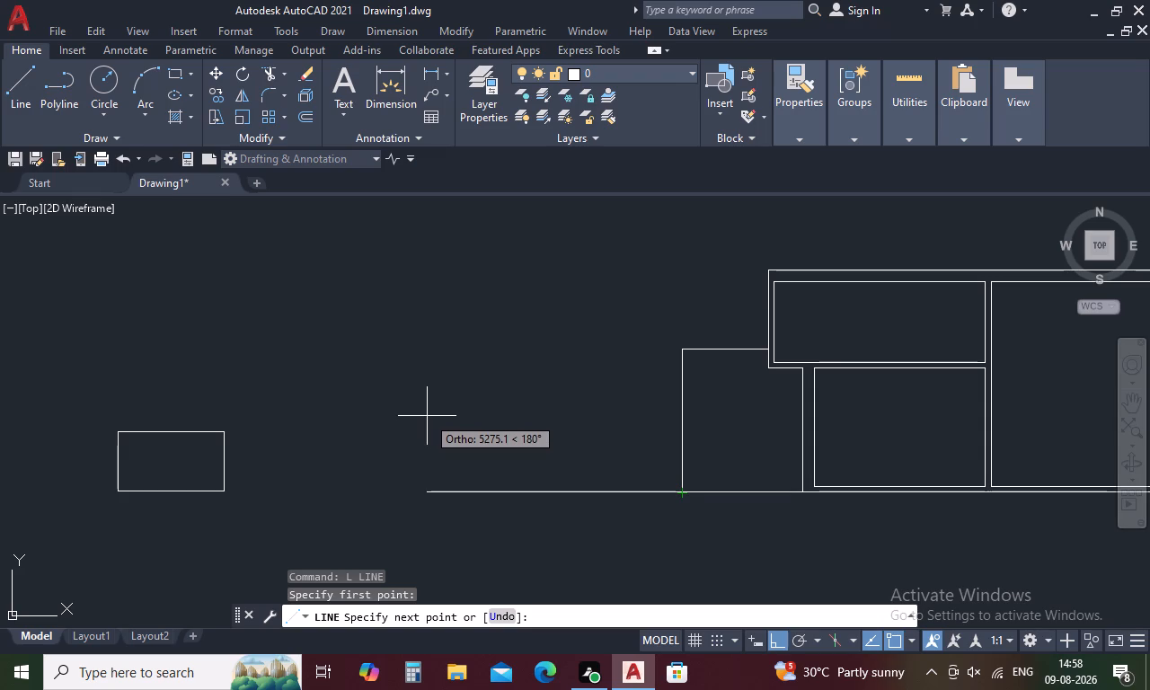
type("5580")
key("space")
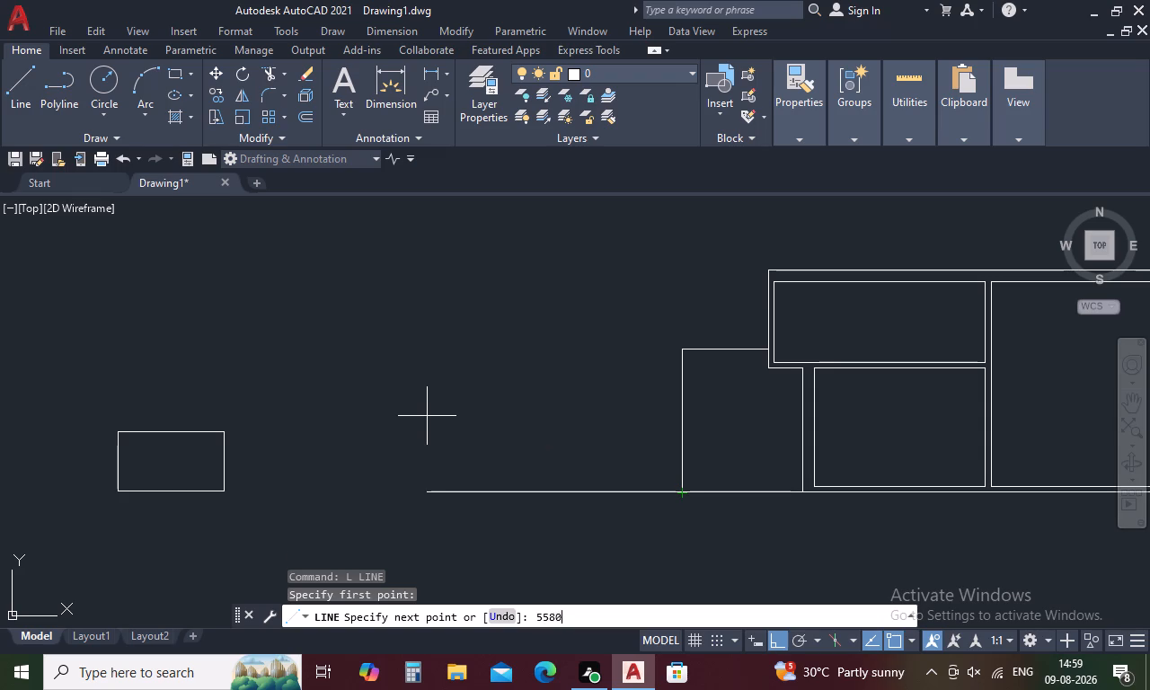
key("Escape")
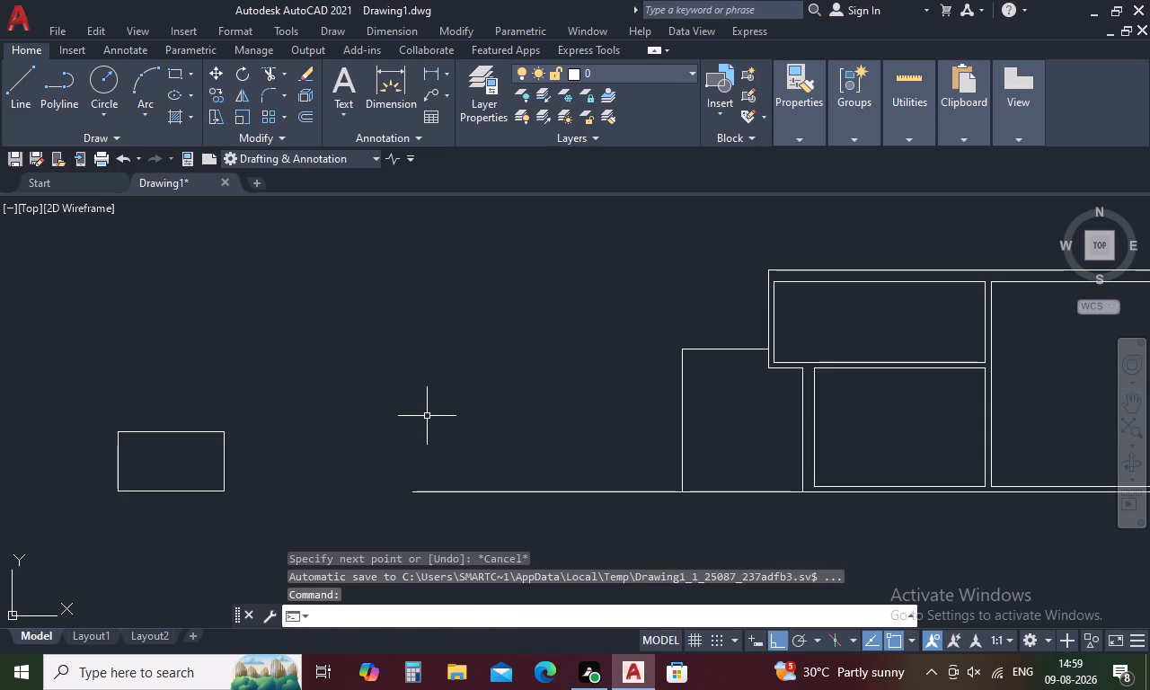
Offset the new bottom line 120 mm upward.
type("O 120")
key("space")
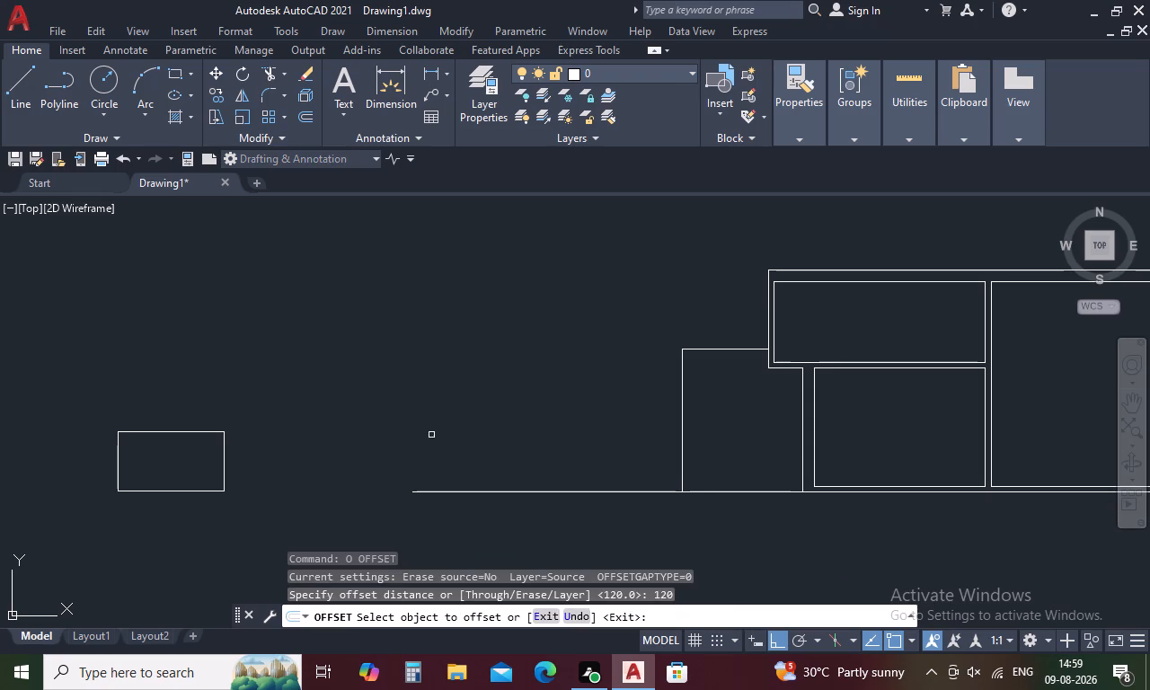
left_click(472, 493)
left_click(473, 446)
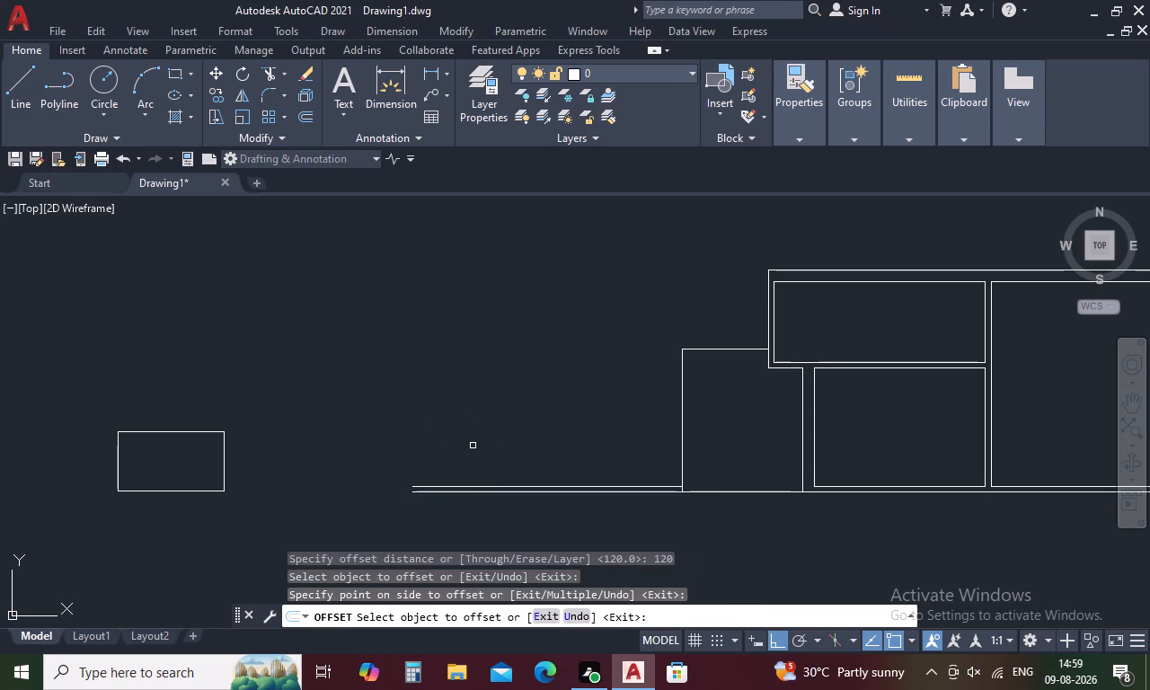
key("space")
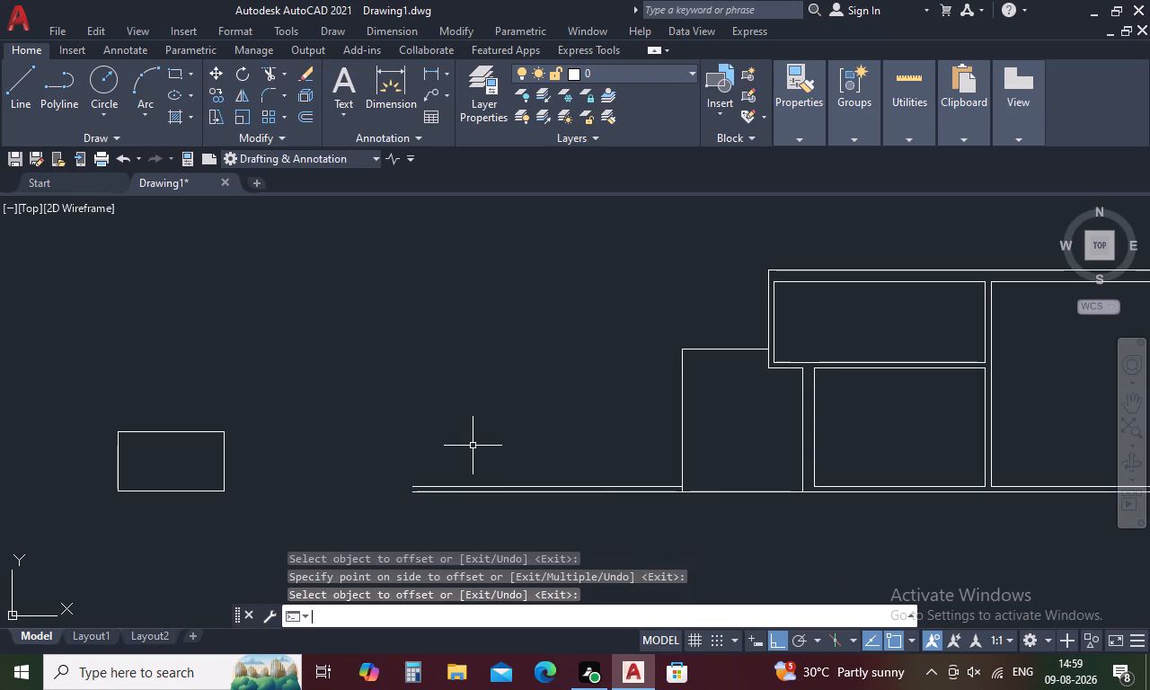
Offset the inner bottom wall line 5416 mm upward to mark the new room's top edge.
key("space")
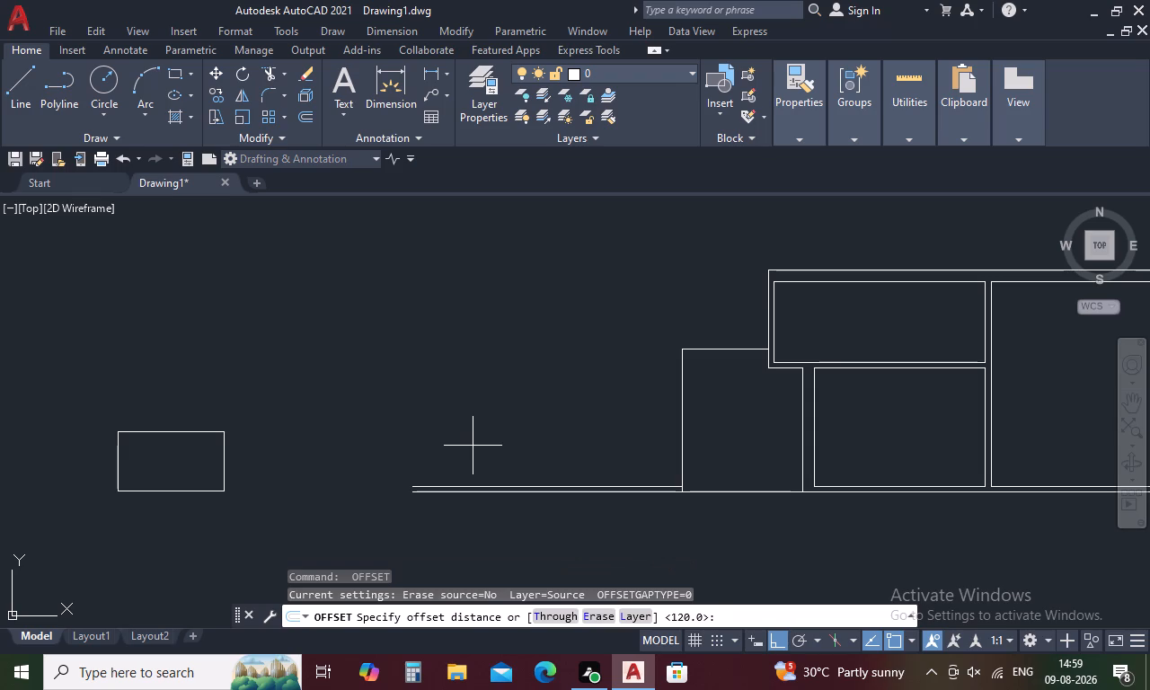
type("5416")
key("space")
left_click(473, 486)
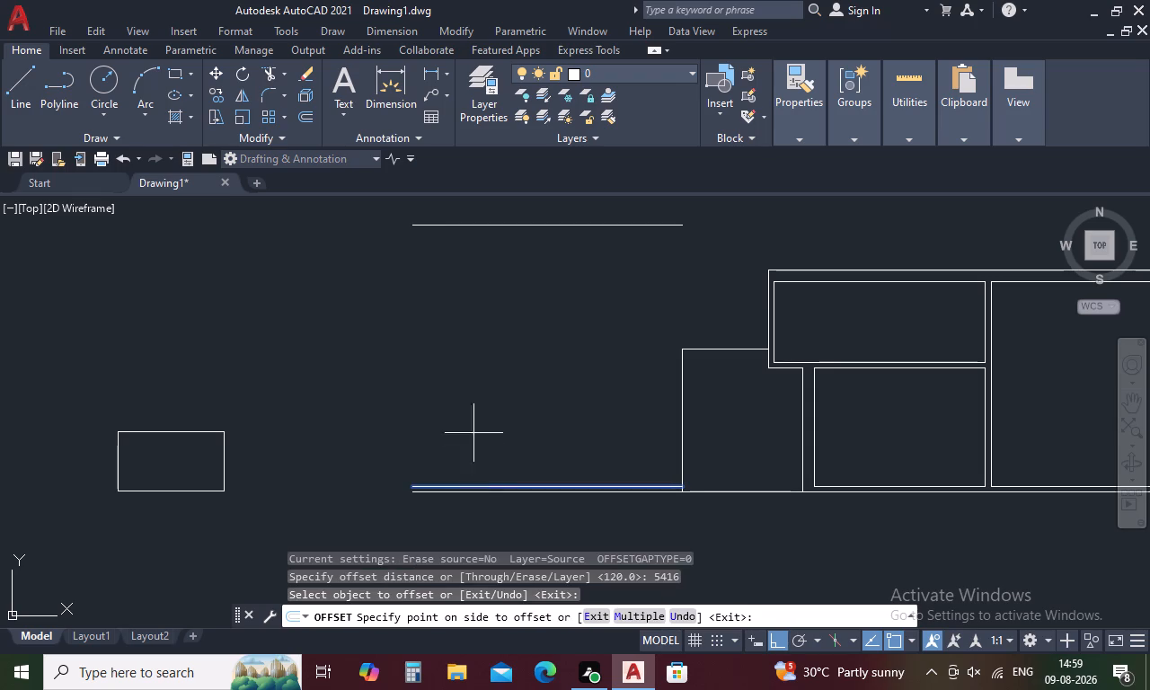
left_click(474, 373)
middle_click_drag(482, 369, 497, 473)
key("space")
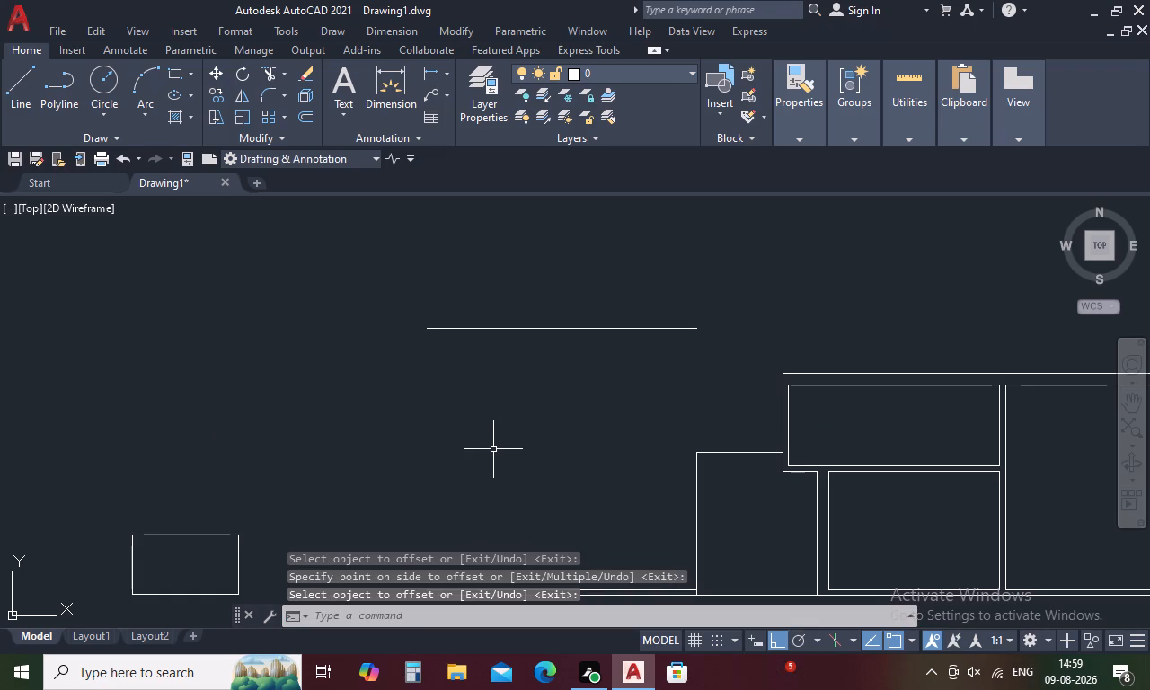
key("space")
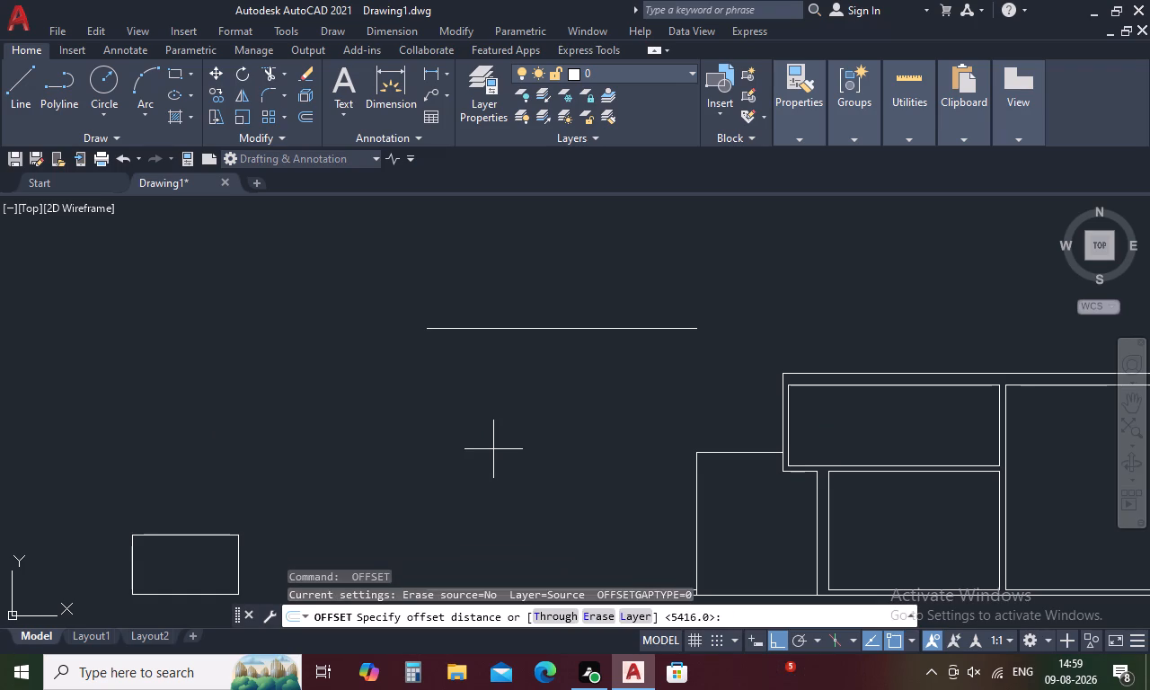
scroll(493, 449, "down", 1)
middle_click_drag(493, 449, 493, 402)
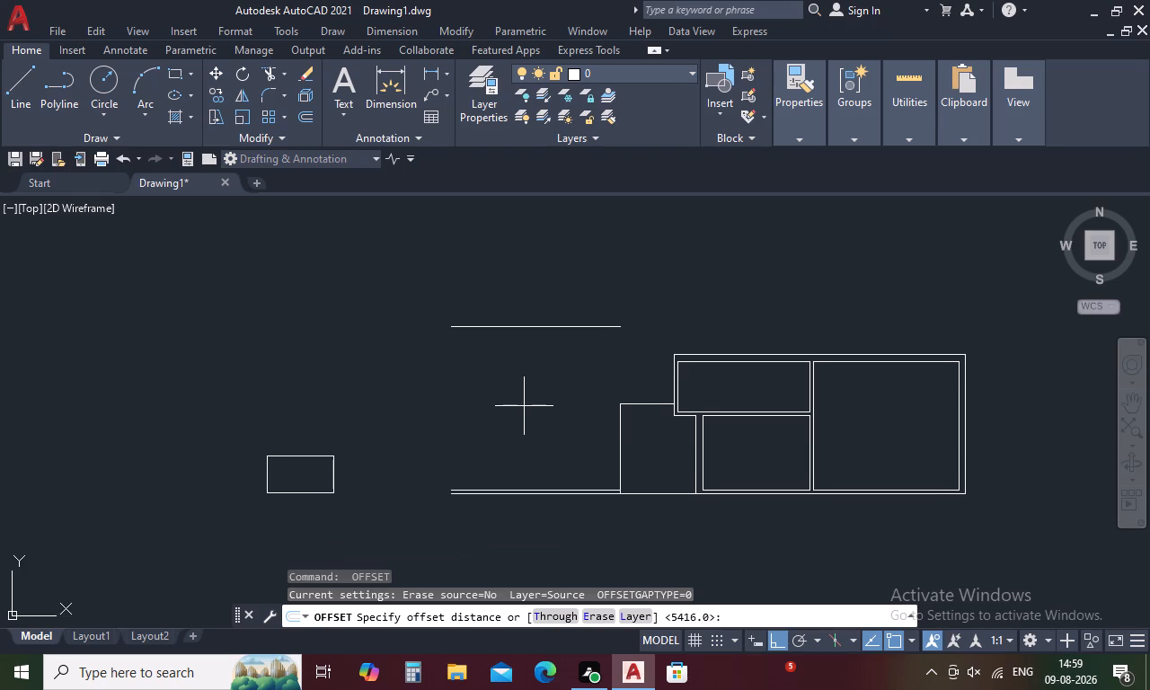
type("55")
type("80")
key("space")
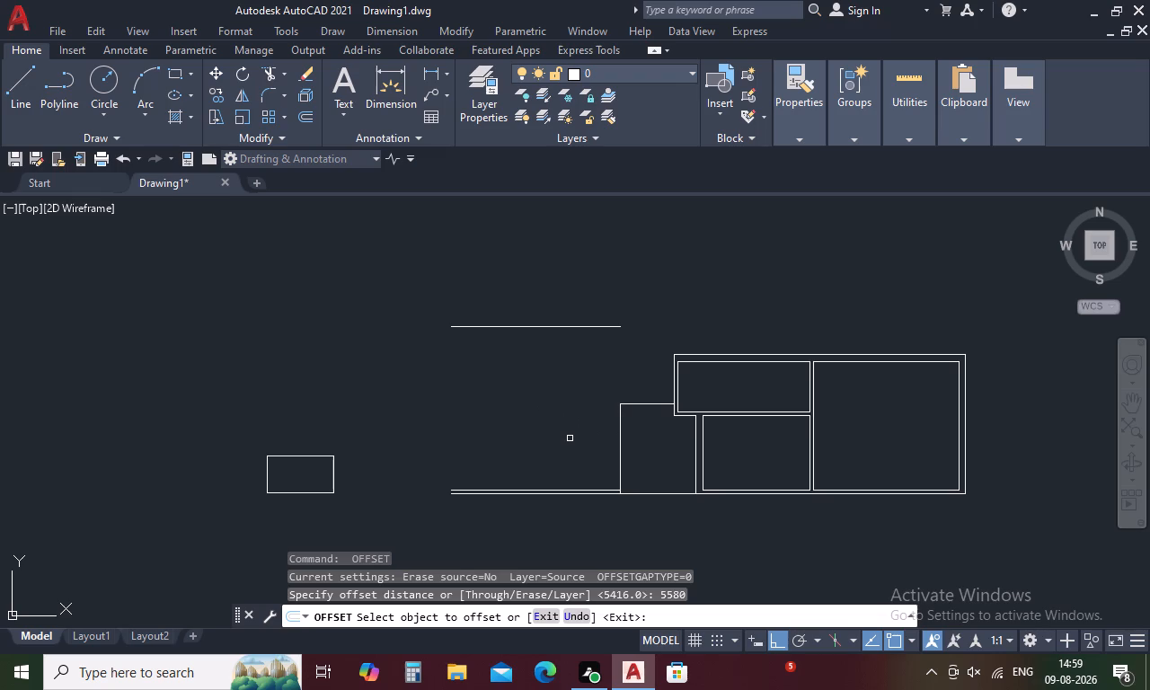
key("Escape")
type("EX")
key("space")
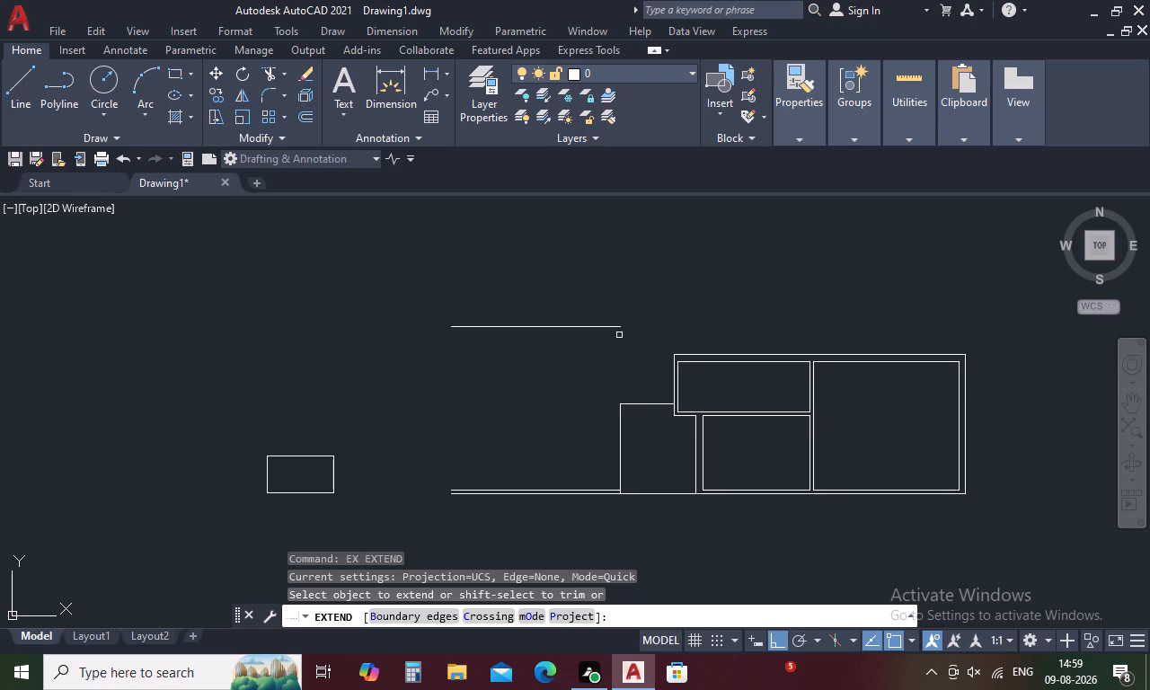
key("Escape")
Draw a vertical line from the top edge's right end down to the attached rectangle's top-left corner.
type("L")
key("space")
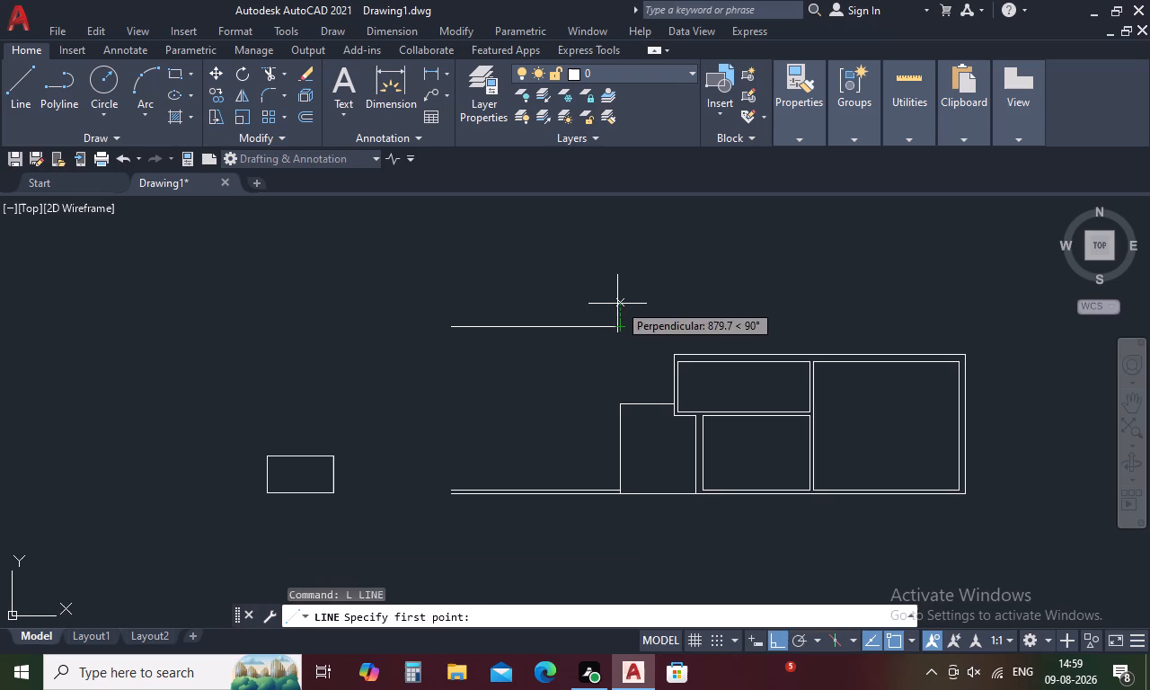
left_click(617, 327)
left_click(618, 408)
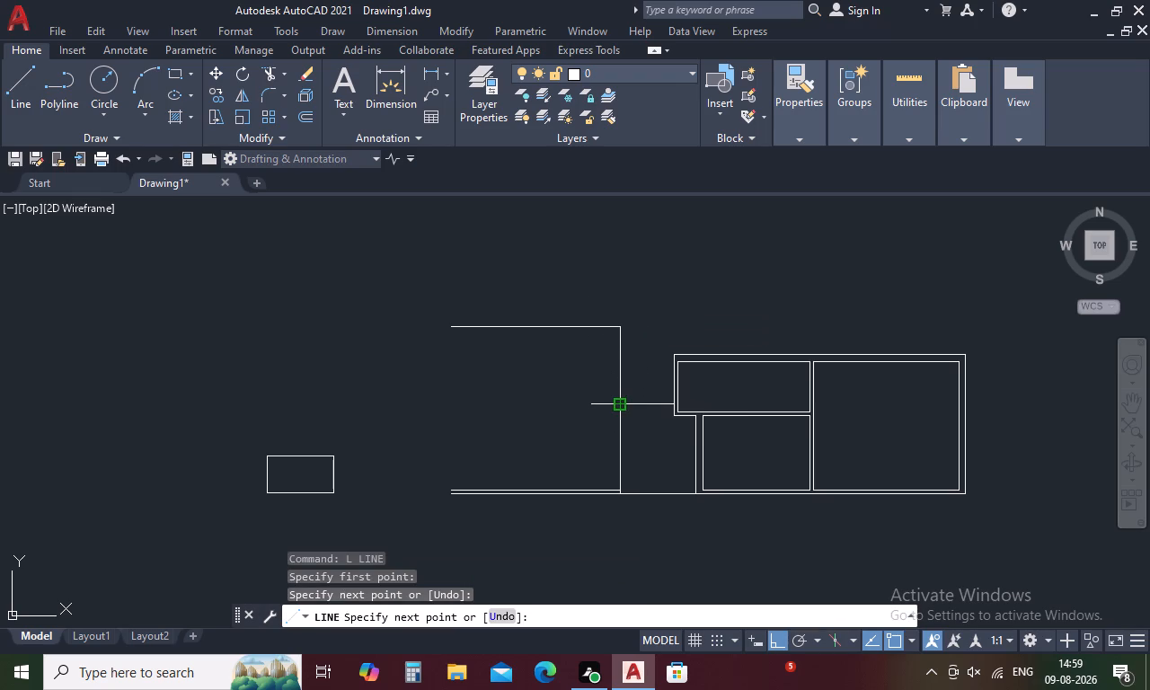
key("Escape")
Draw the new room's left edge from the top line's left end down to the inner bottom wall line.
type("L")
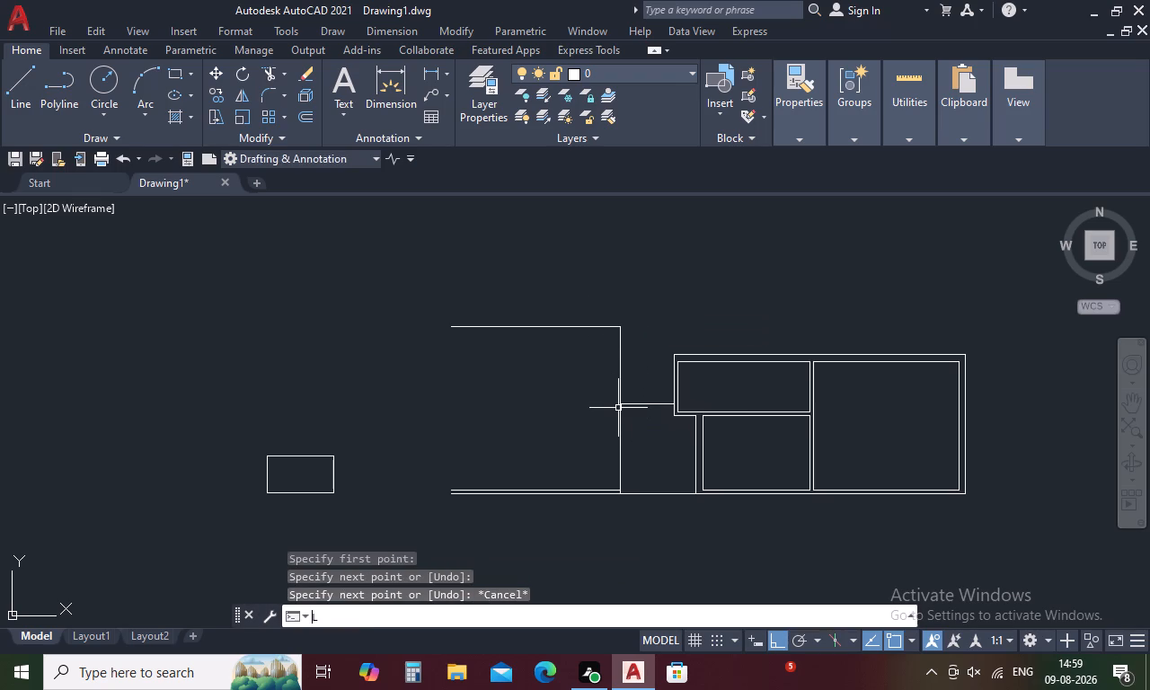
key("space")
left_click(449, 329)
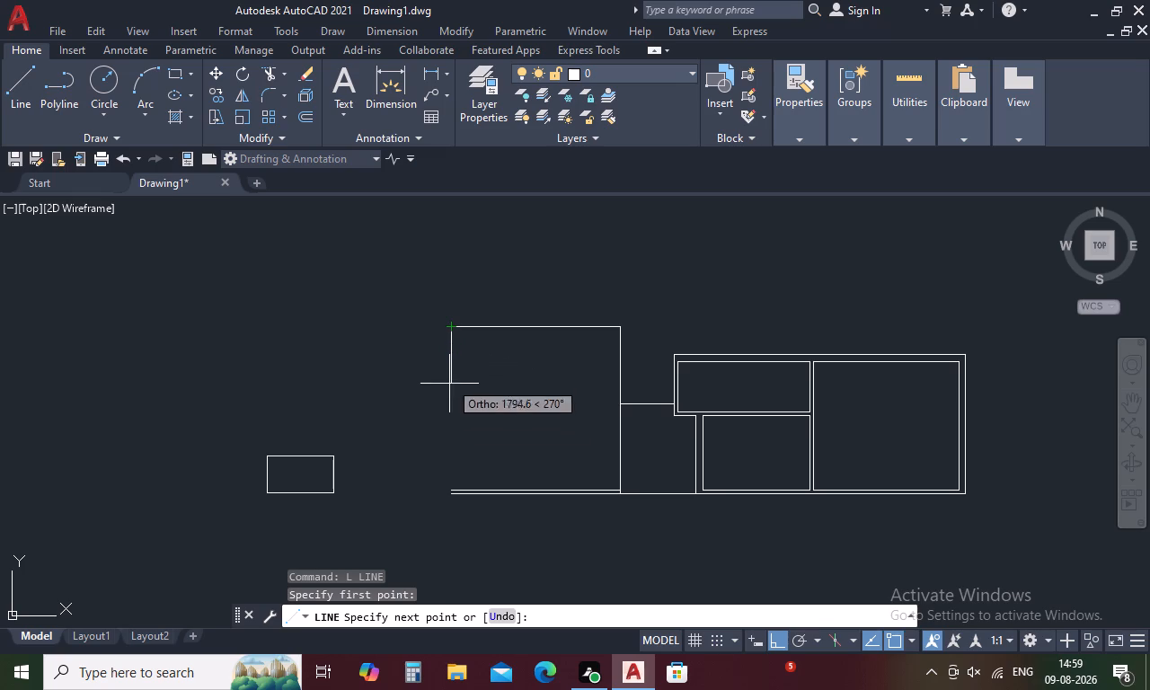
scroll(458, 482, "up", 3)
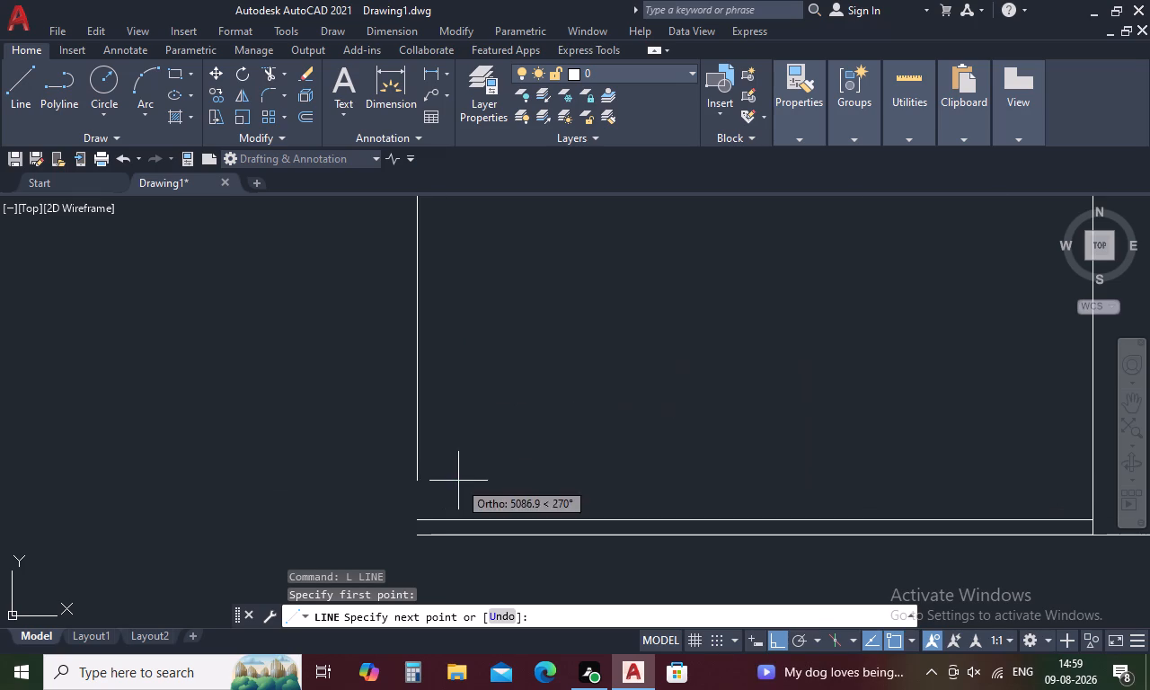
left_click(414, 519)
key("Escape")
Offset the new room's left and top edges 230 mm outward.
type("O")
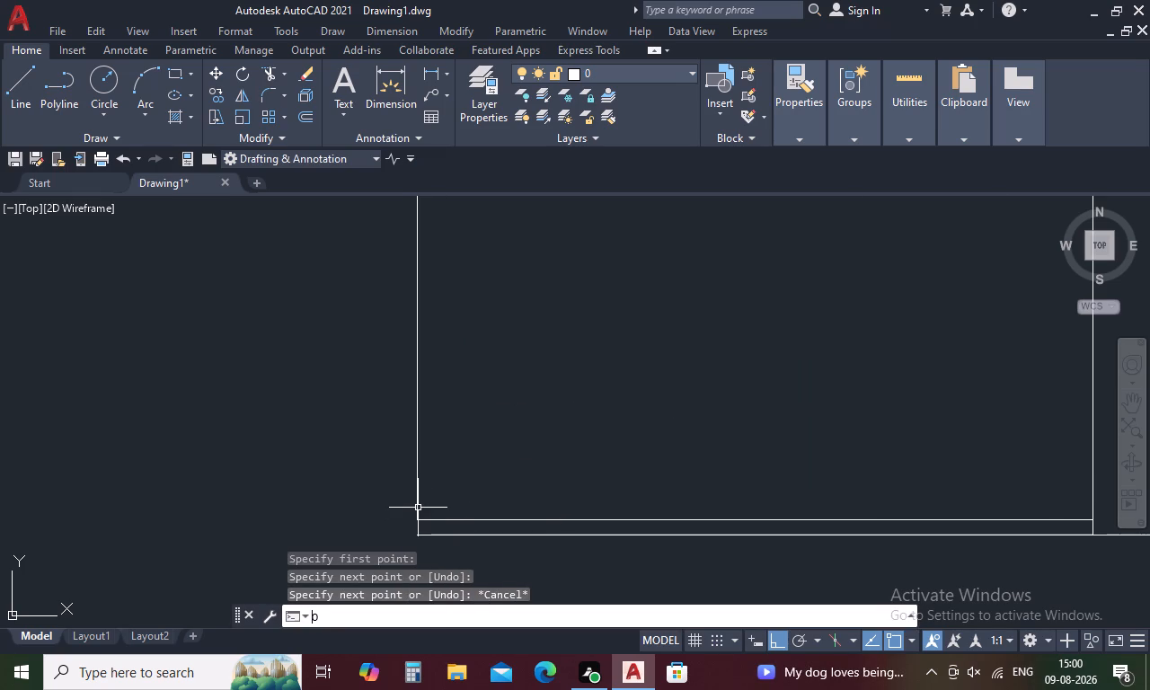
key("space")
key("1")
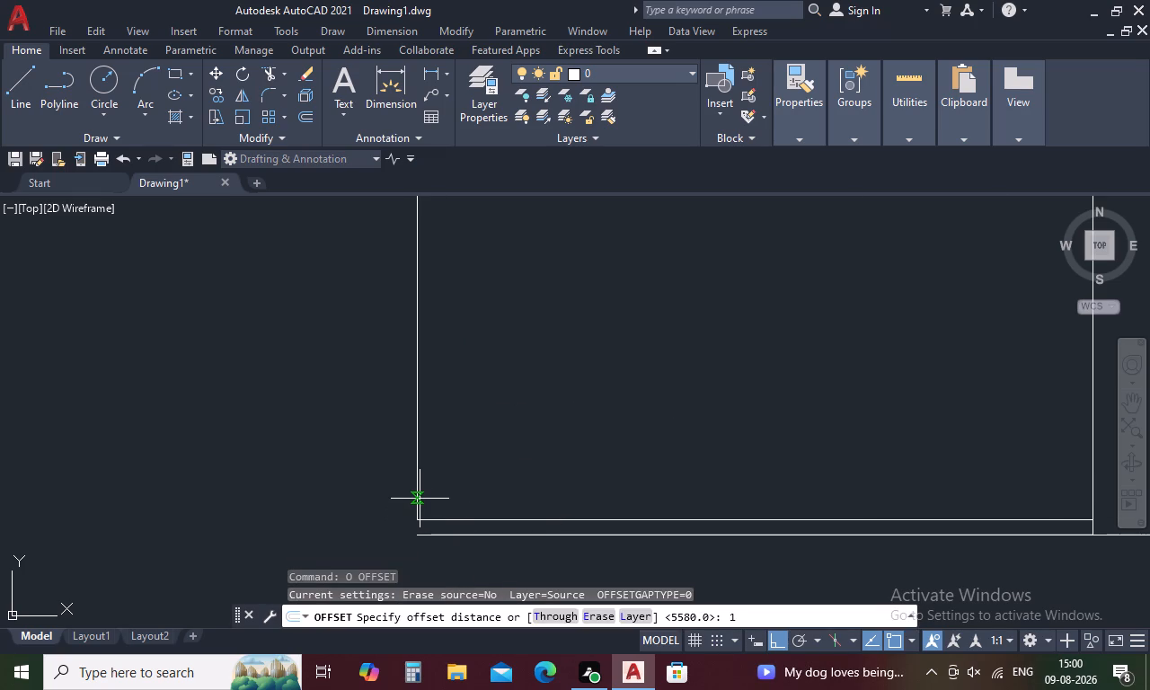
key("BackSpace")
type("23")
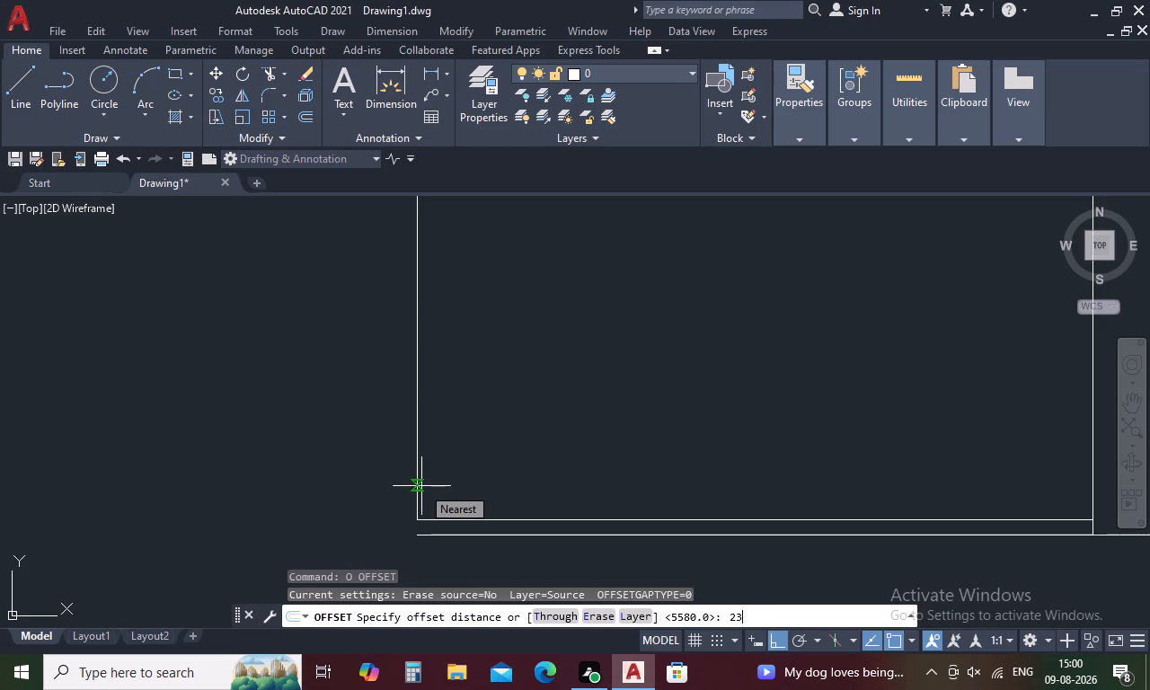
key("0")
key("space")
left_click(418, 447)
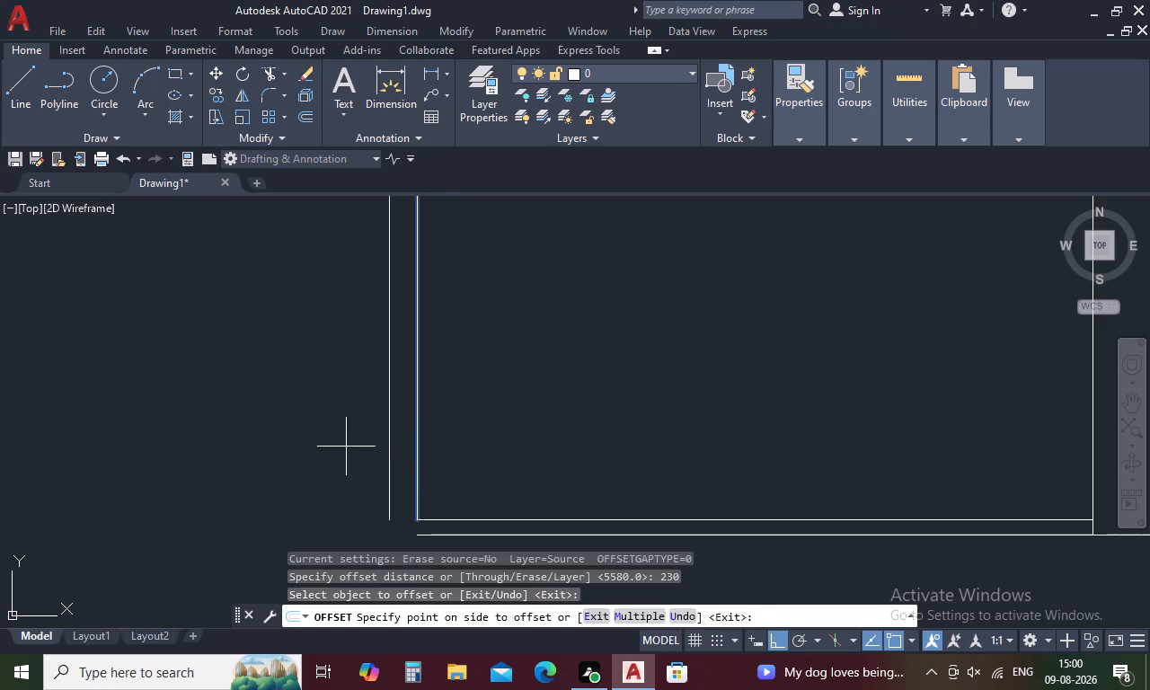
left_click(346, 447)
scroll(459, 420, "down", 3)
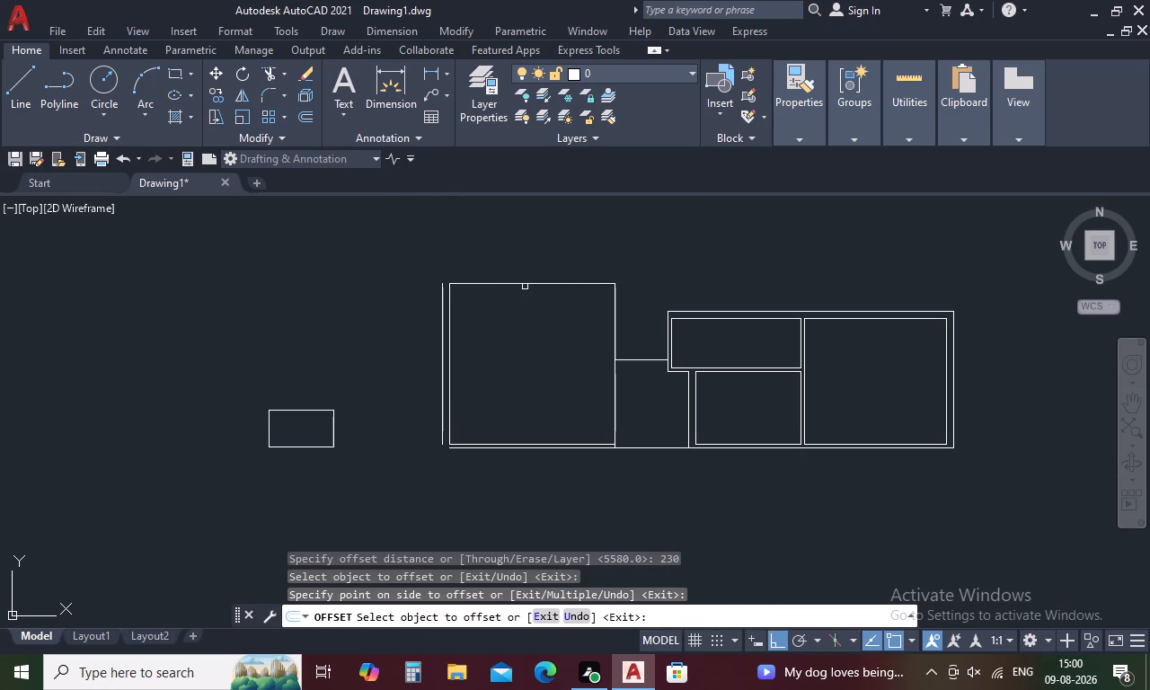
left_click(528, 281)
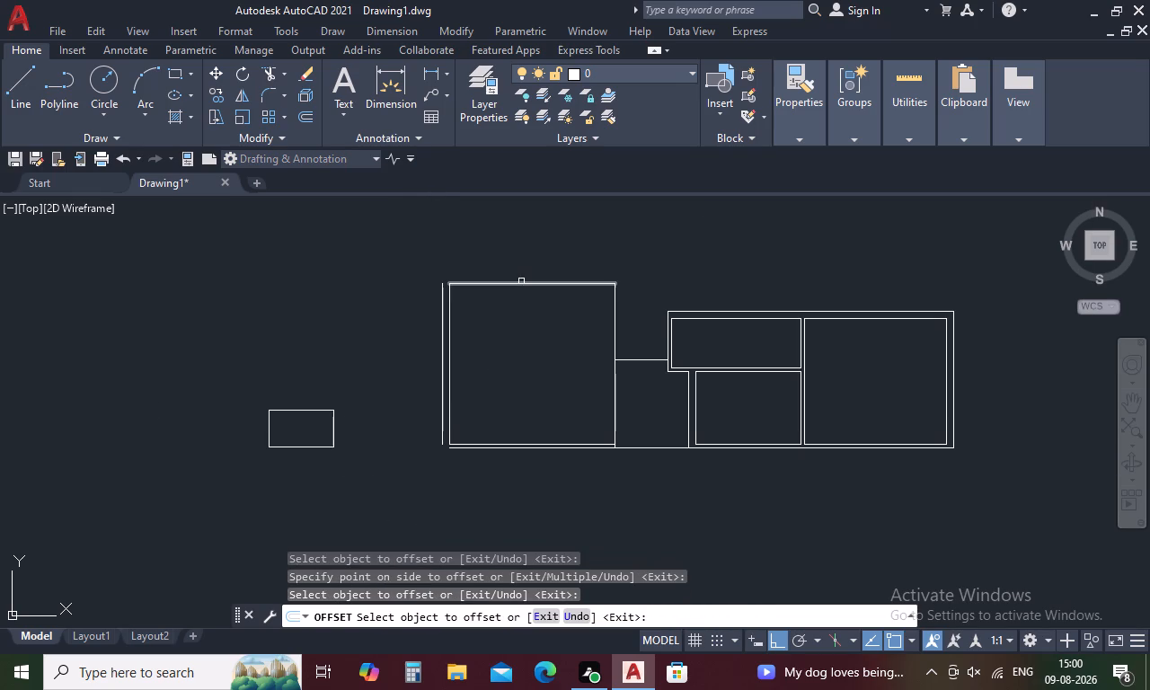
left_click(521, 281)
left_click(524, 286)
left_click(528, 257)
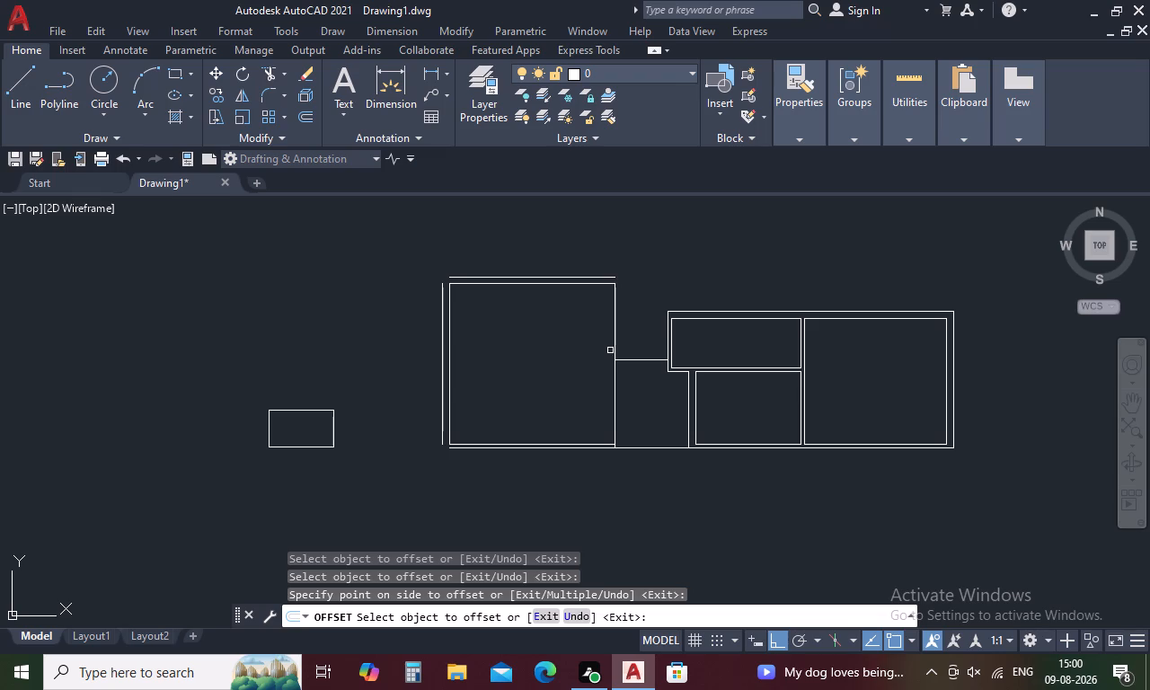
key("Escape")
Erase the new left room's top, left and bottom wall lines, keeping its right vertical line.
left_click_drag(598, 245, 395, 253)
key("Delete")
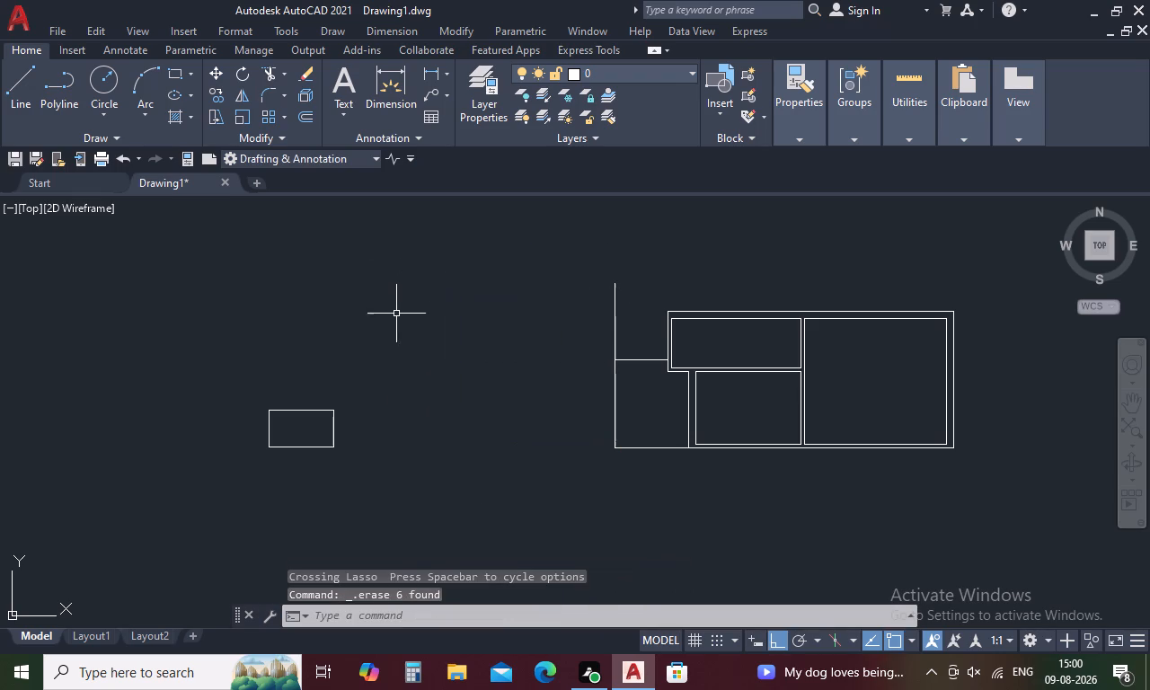
Erase the detached small rectangle and the leftover vertical line rising above the attached room's top-left corner.
left_click_drag(370, 358, 168, 358)
key("Delete")
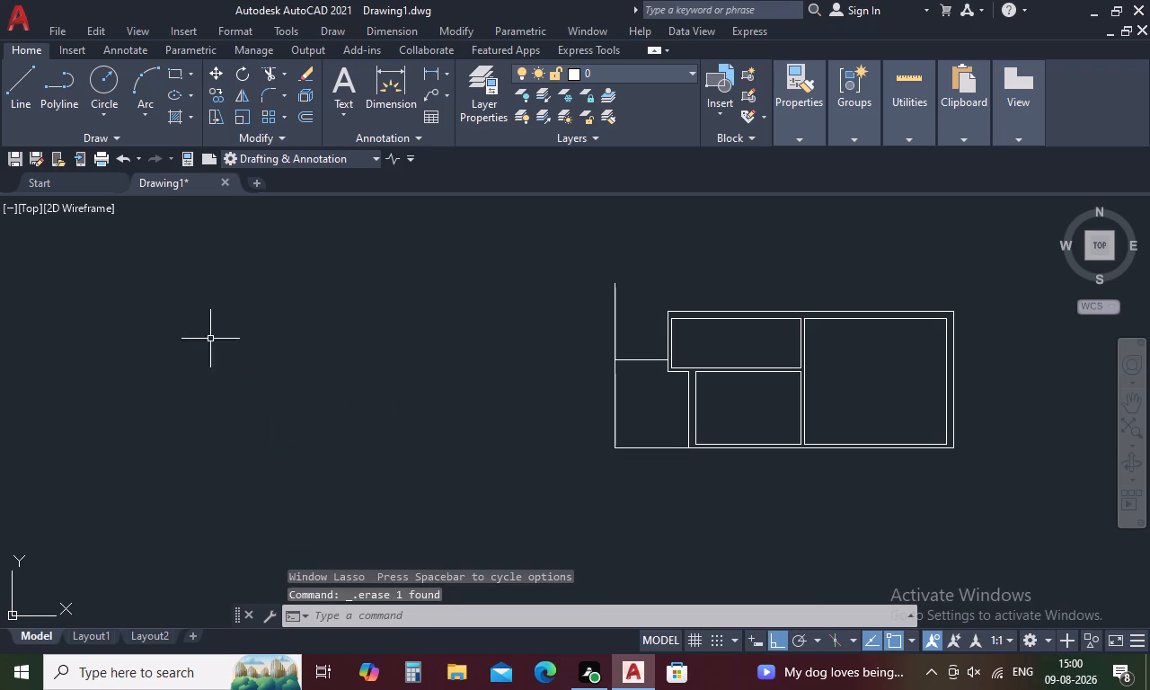
left_click(613, 310)
key("Delete")
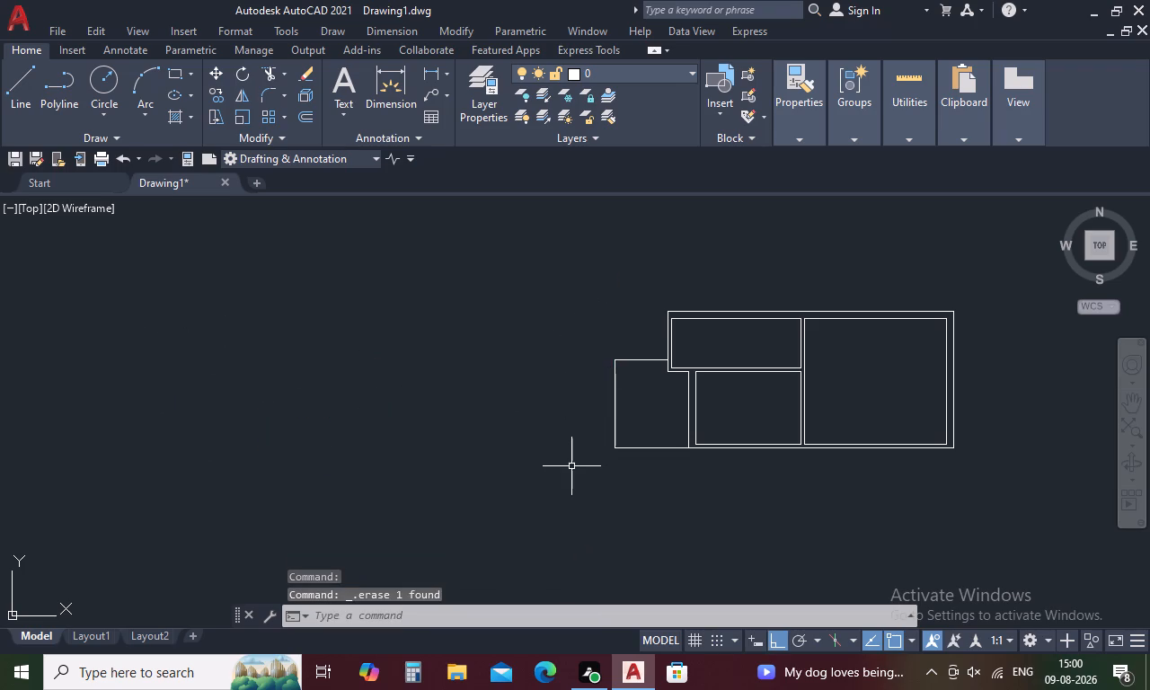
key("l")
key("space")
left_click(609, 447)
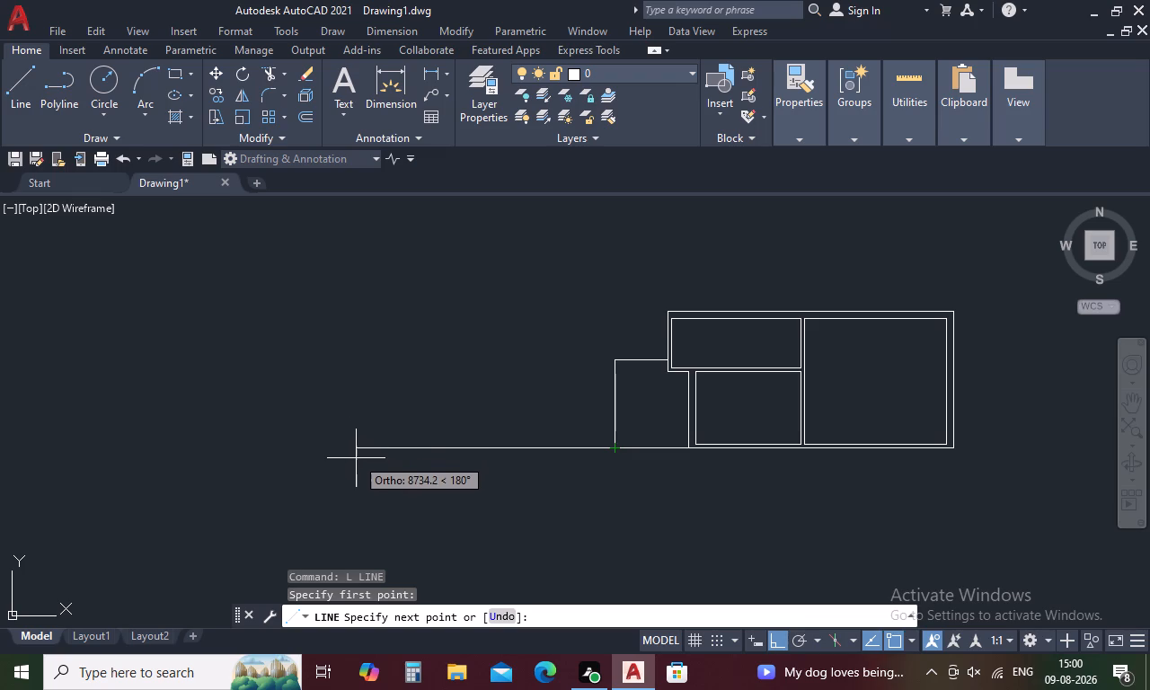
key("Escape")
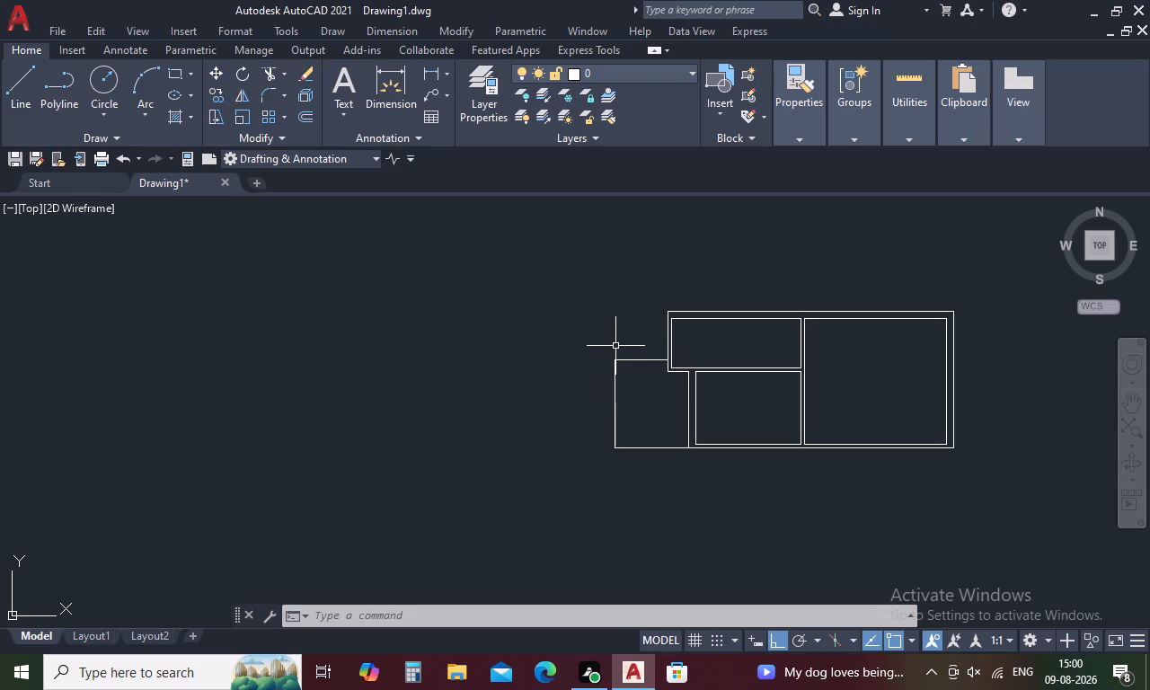
Explode the attached left room's polyline outline into separate lines.
left_click_drag(635, 350, 564, 411)
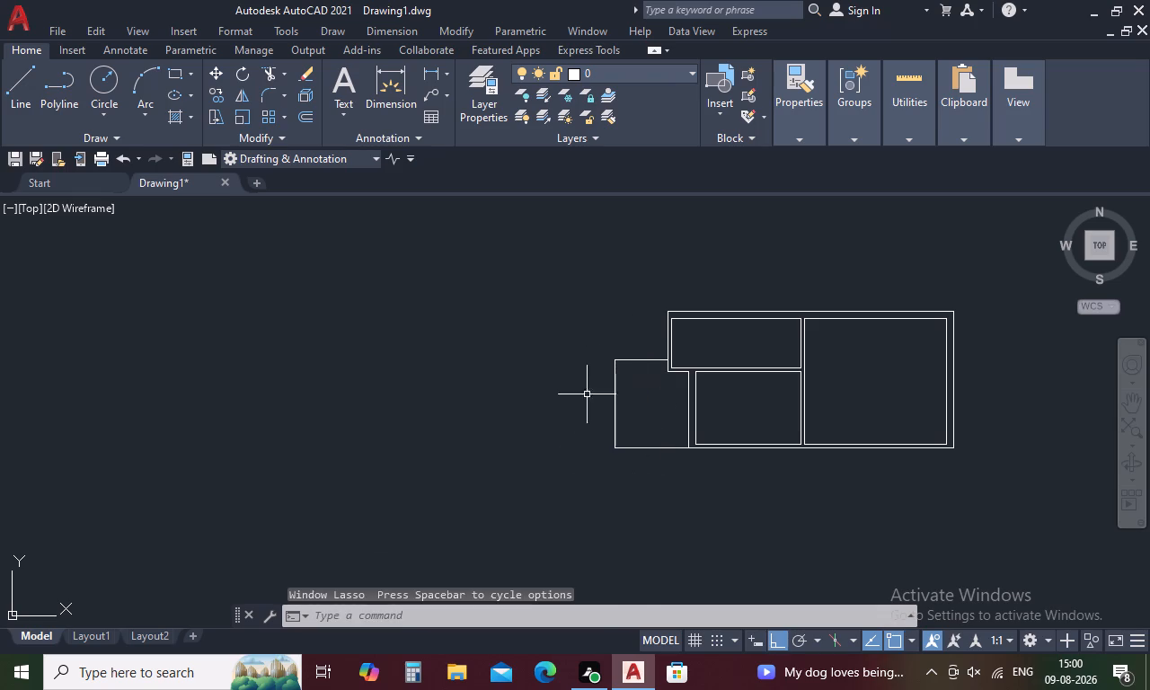
left_click(613, 361)
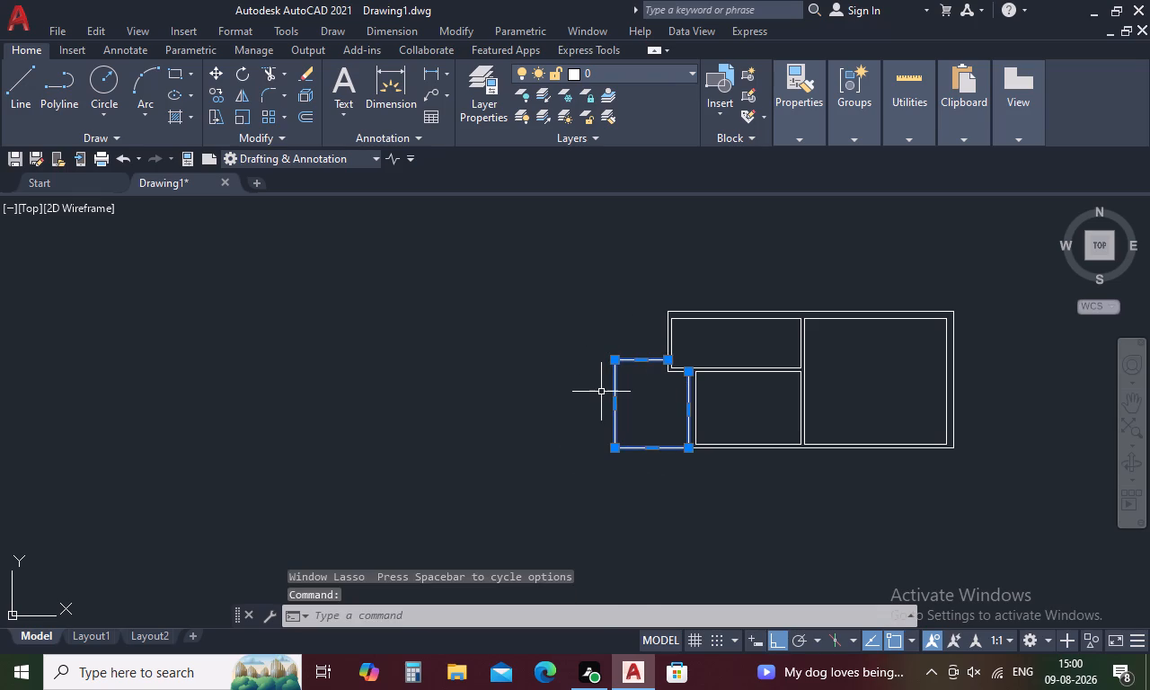
type("EX")
type("PLO")
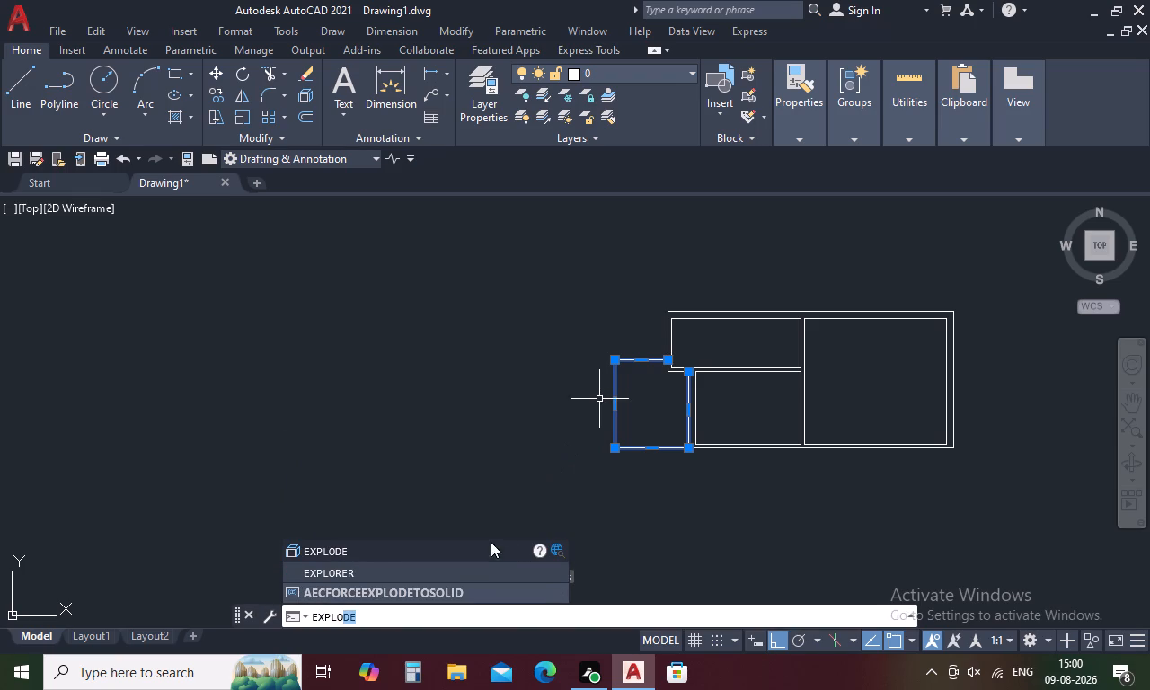
left_click(358, 553)
left_click(614, 403)
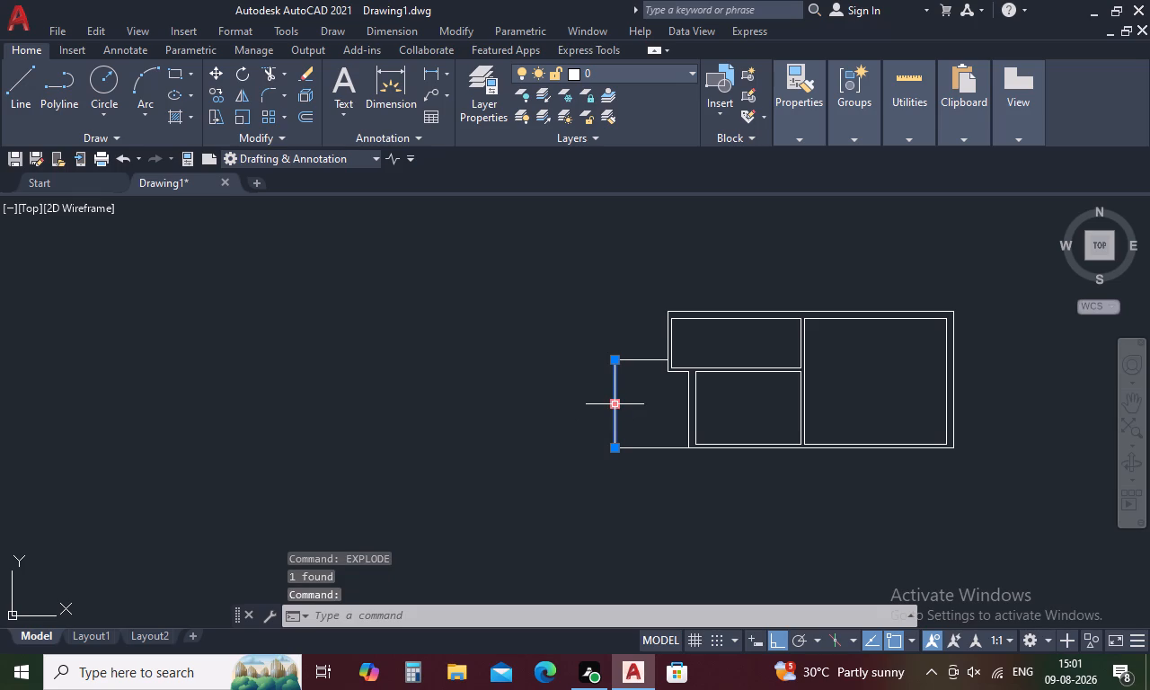
key("Escape")
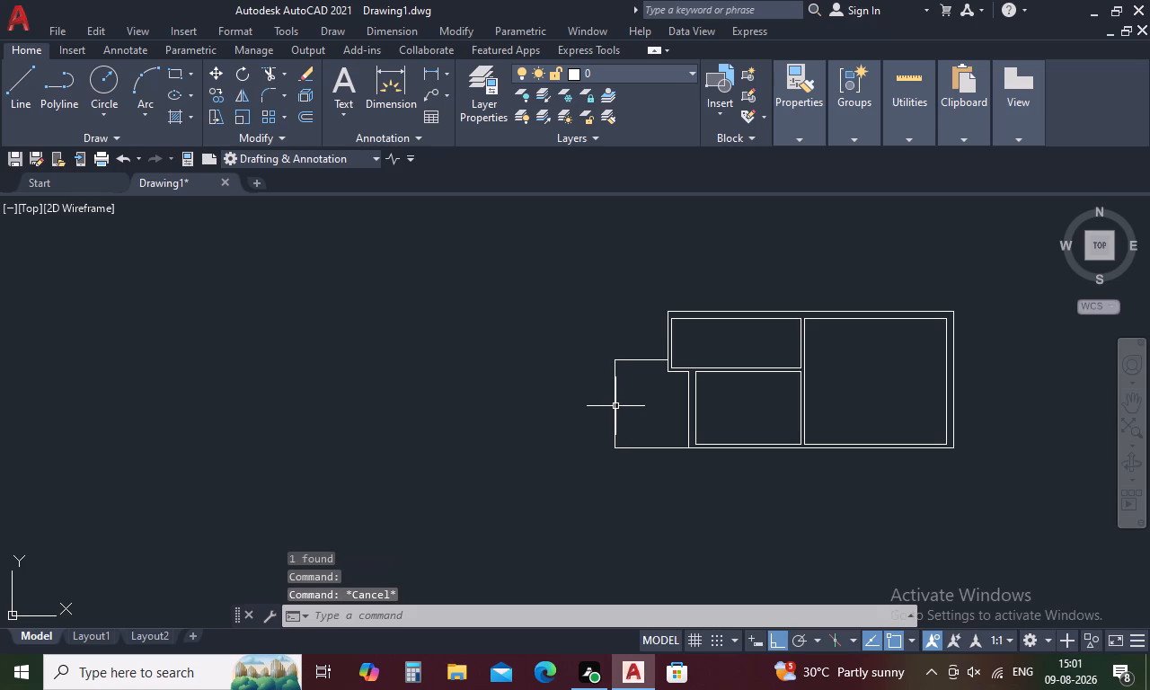
Offset the exploded room's left edge 230 mm outward to the left.
key("o")
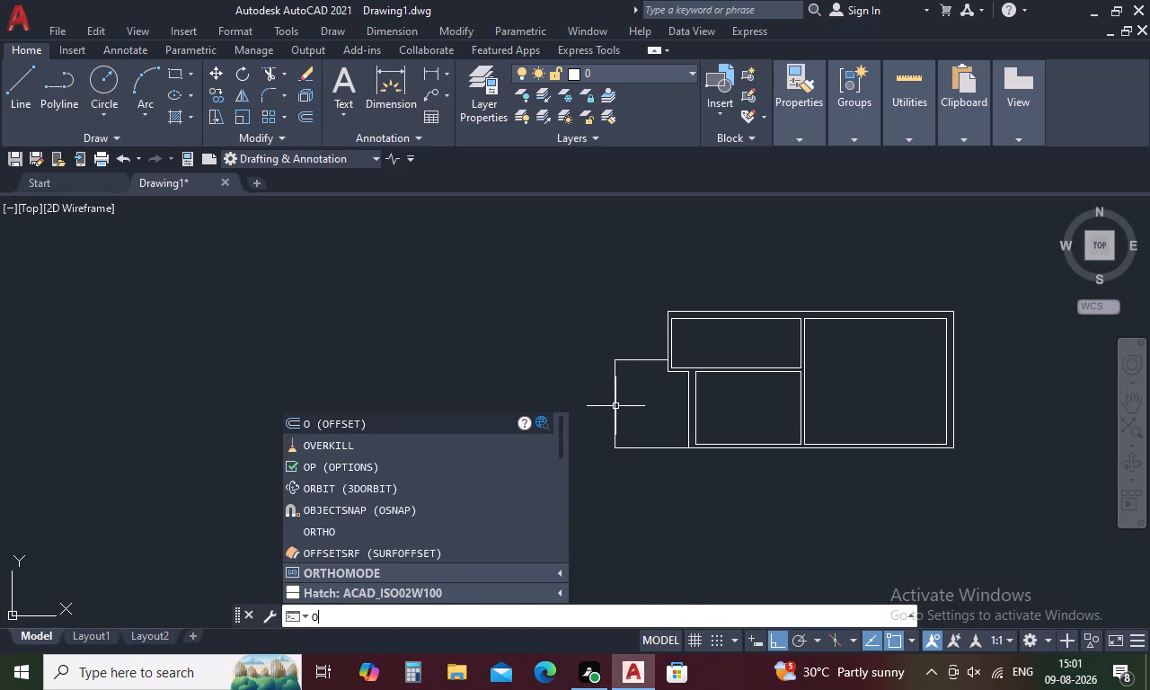
key("space")
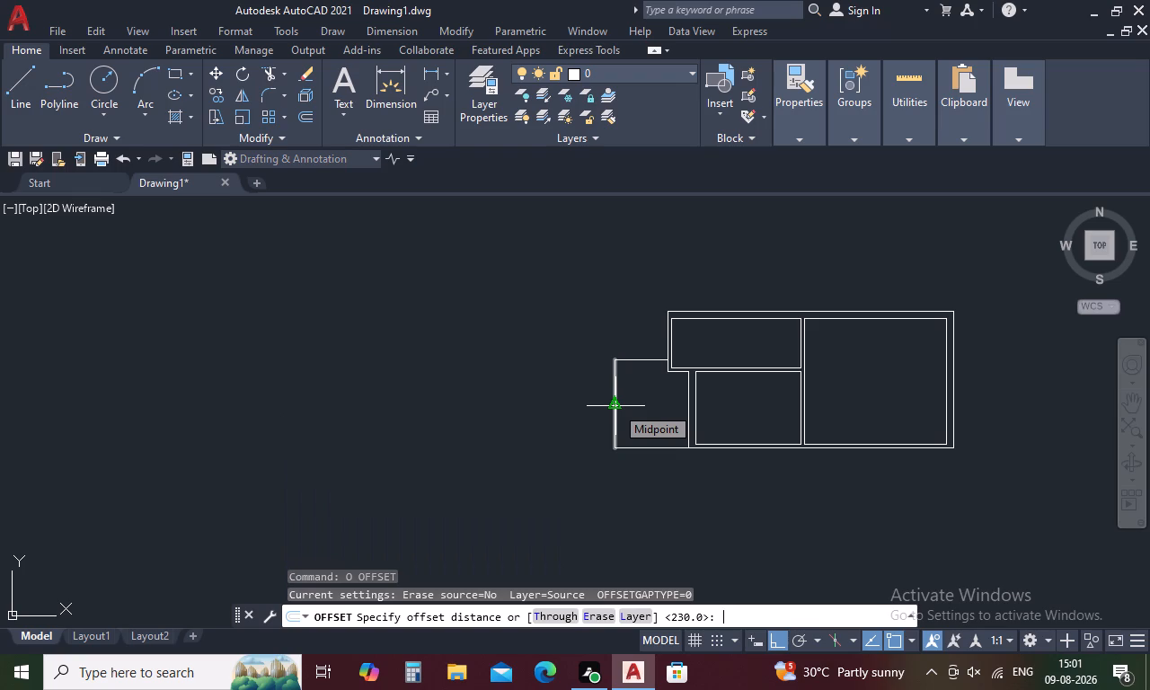
type("230")
key("space")
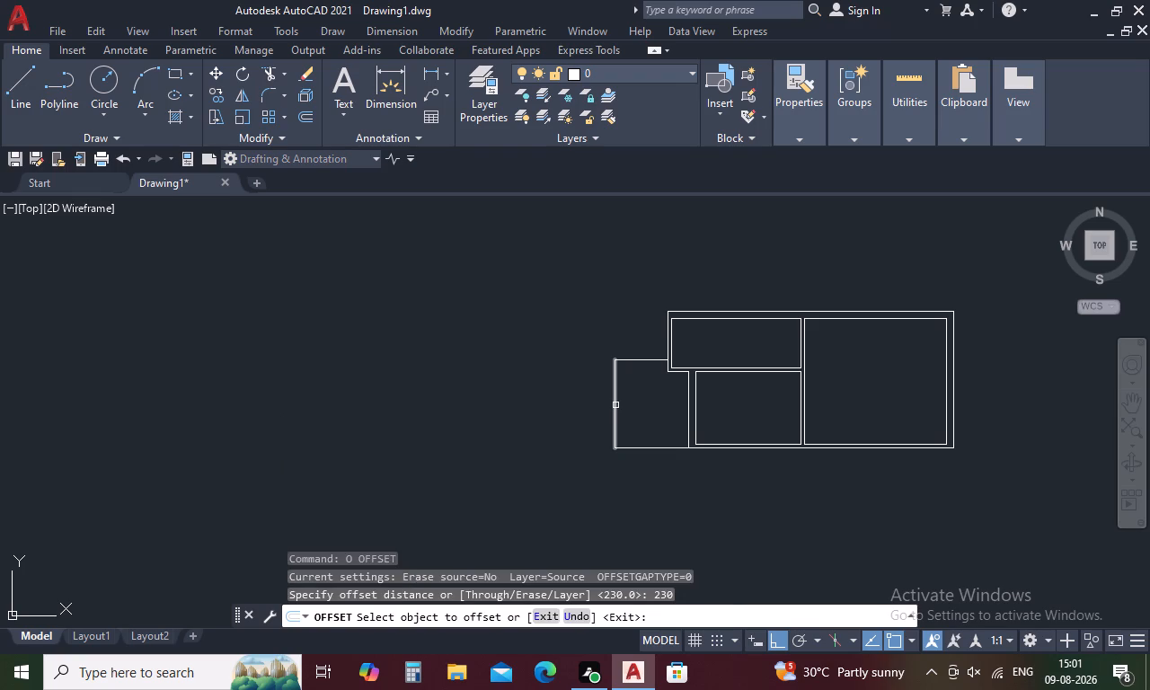
left_click(615, 405)
left_click(615, 393)
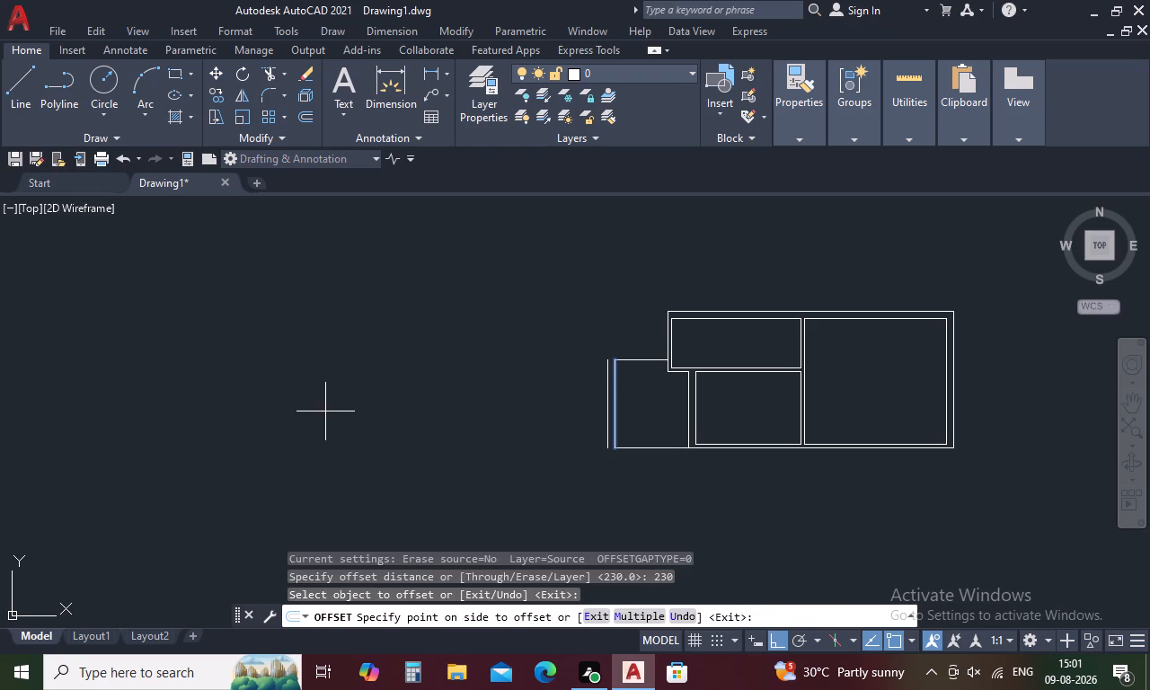
left_click(325, 411)
key("space")
Offset the new outer wall line 5580 mm to the left for the next room's far side.
key("space")
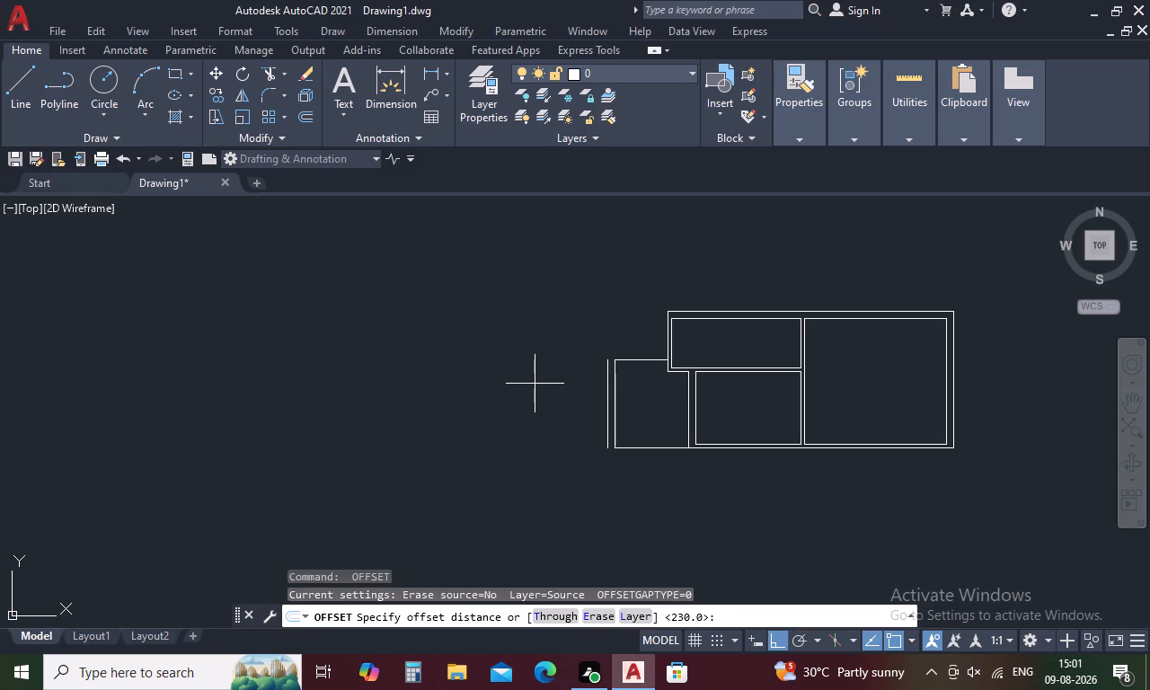
type("558")
type("0")
key("space")
left_click(606, 370)
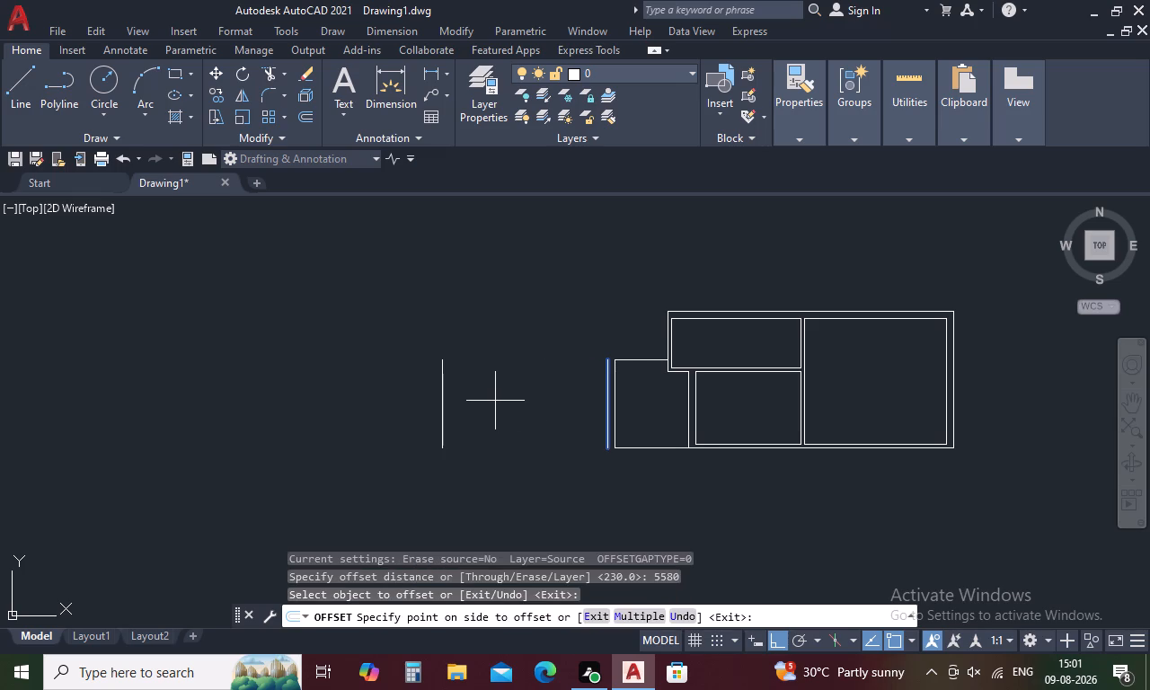
left_click(495, 401)
key("space")
Offset the far-left line 230 mm further left to form the outer wall thickness.
key("space")
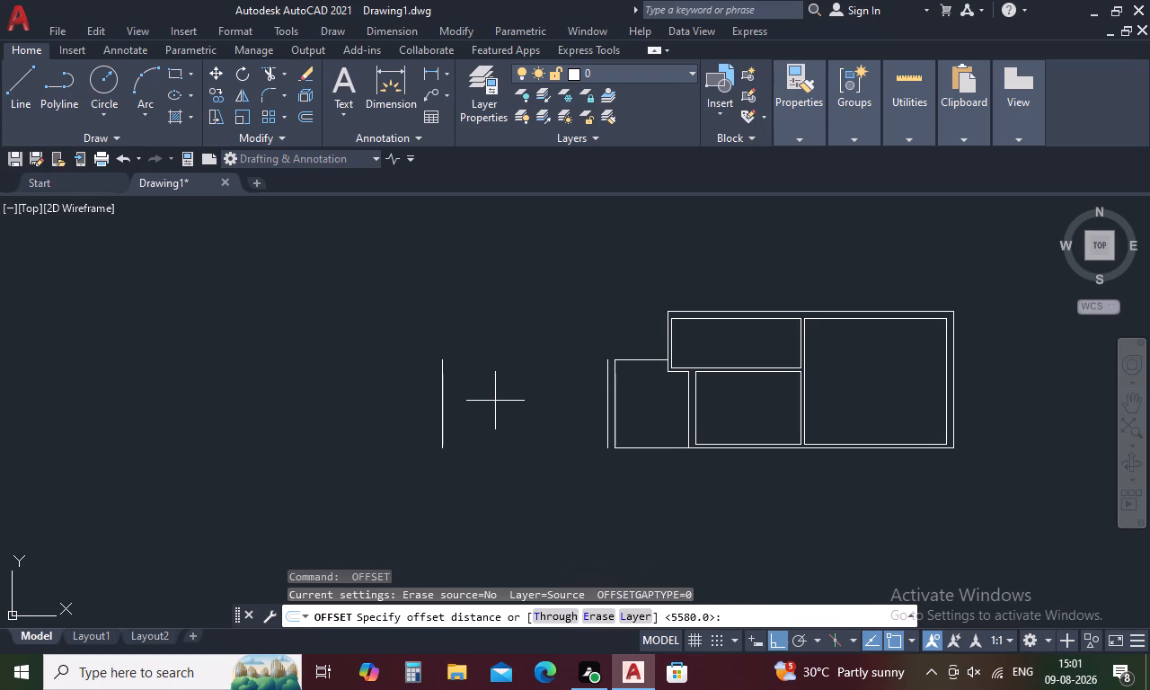
type("23")
key("0")
key("space")
left_click(441, 436)
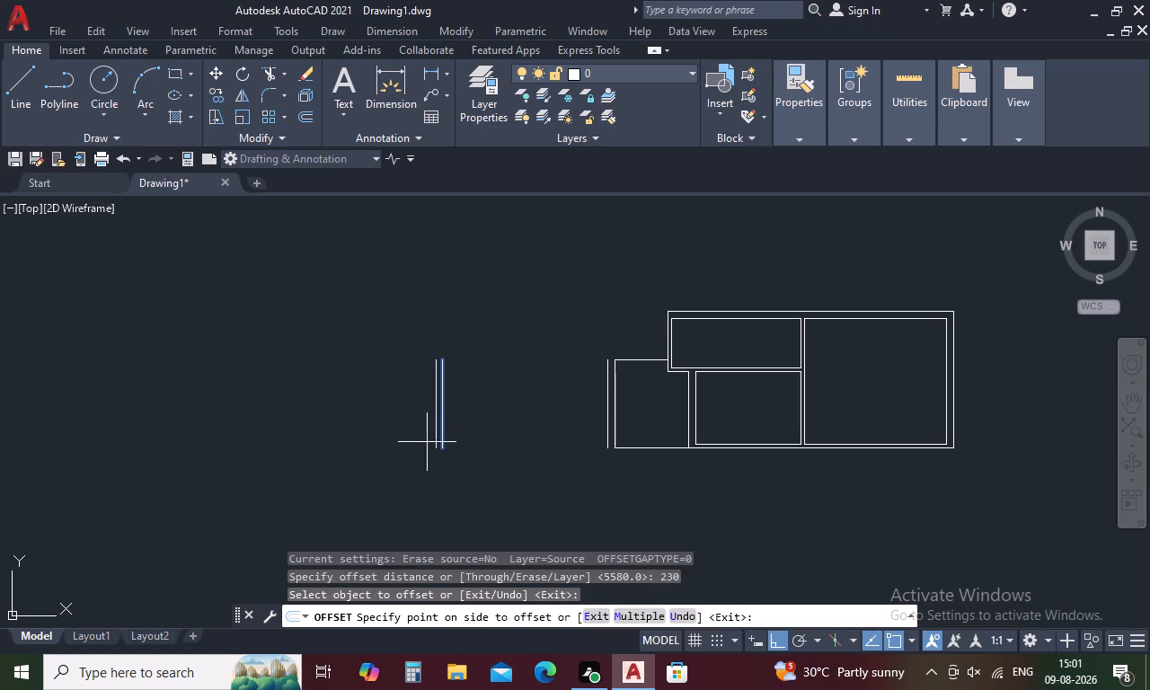
left_click(335, 448)
key("Escape")
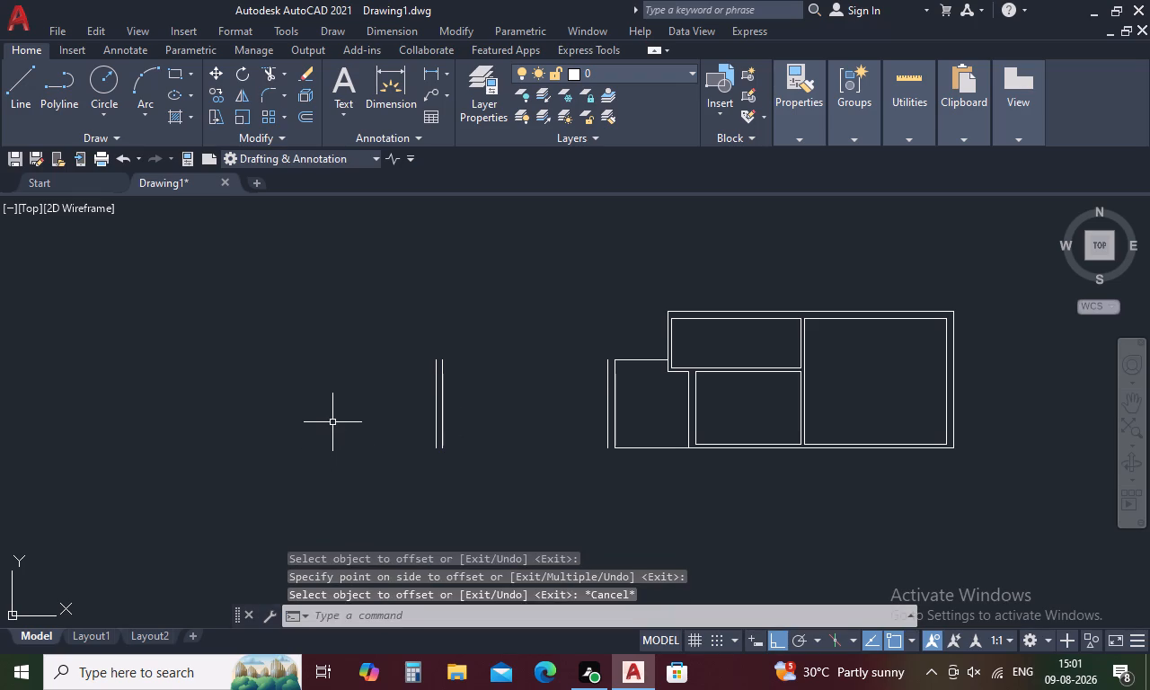
Draw the bottom wall line from the outermost left line's lower end to the attached room's bottom-left corner.
type("L")
key("space")
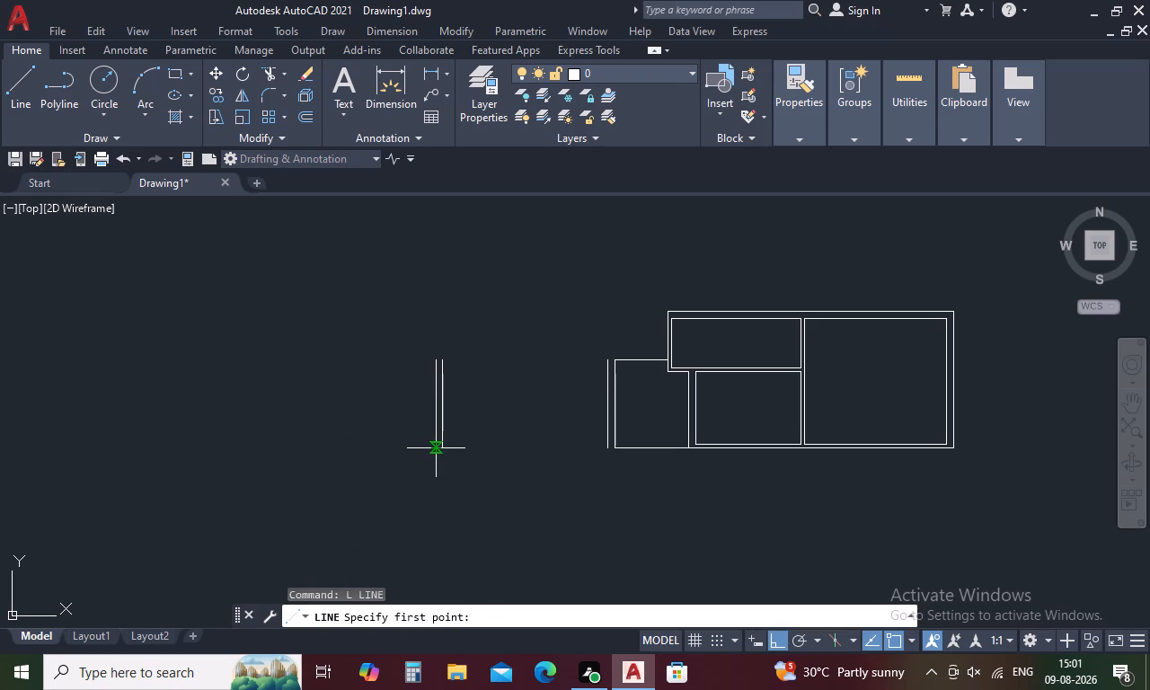
scroll(437, 452, "up", 3)
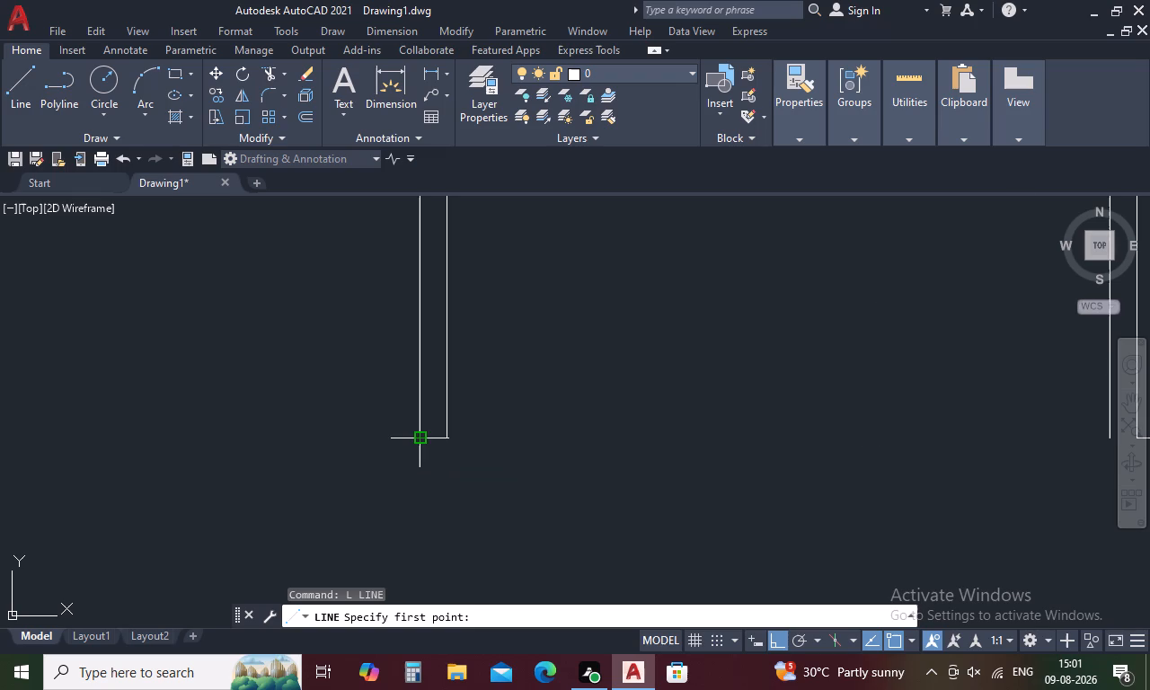
left_click(416, 440)
scroll(416, 440, "down", 2)
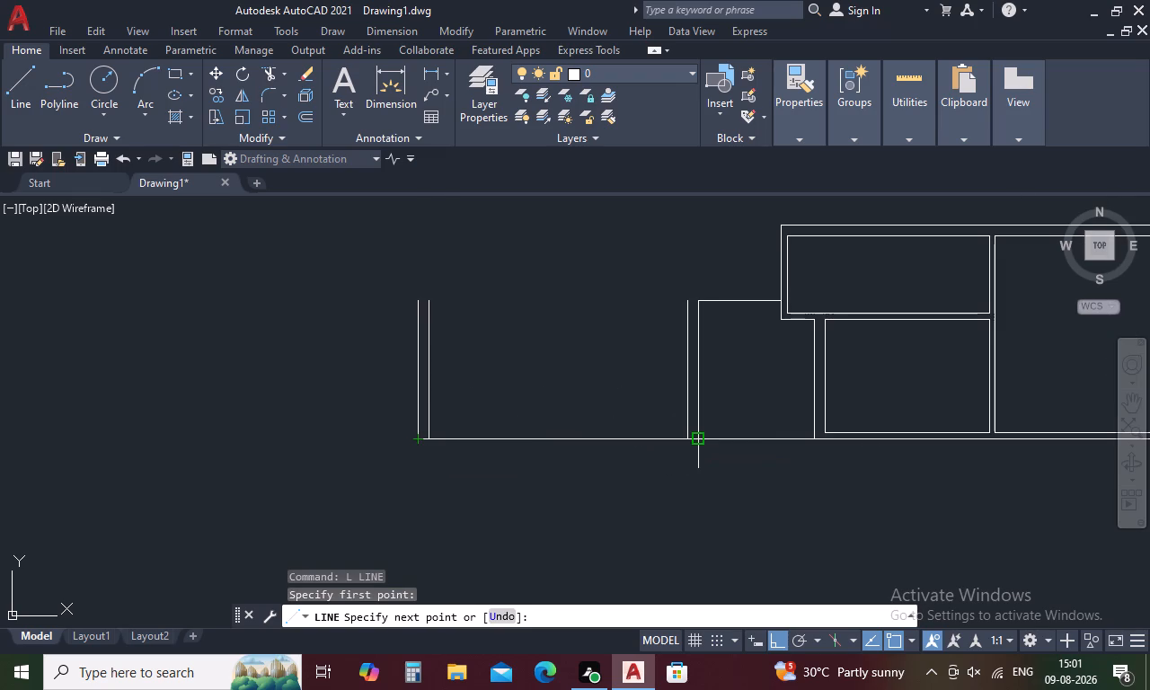
left_click(699, 445)
key("Escape")
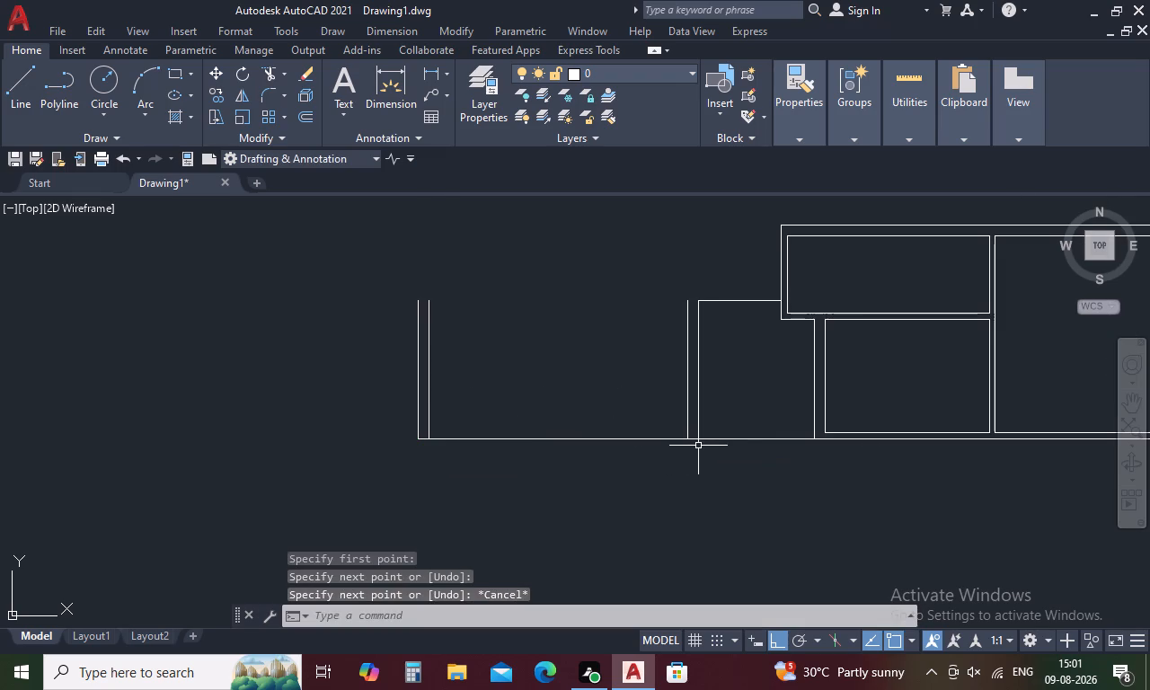
Offset the new left room's bottom wall line 120 mm upward.
type("O 120")
key("space")
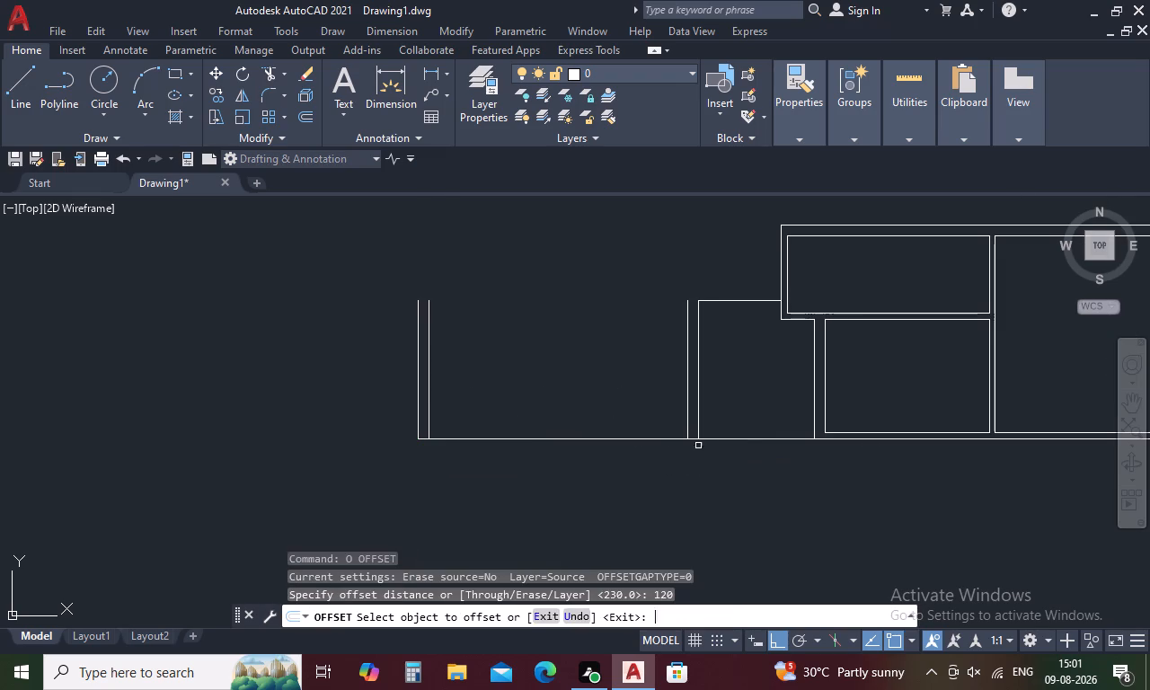
left_click(626, 438)
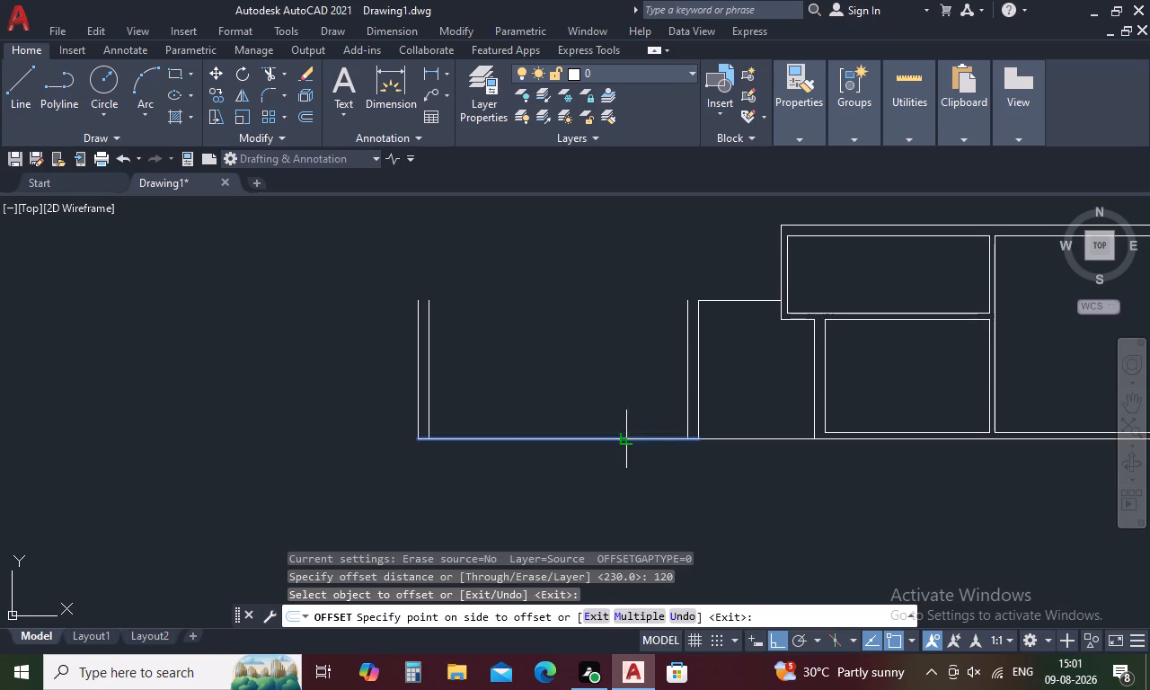
left_click(620, 406)
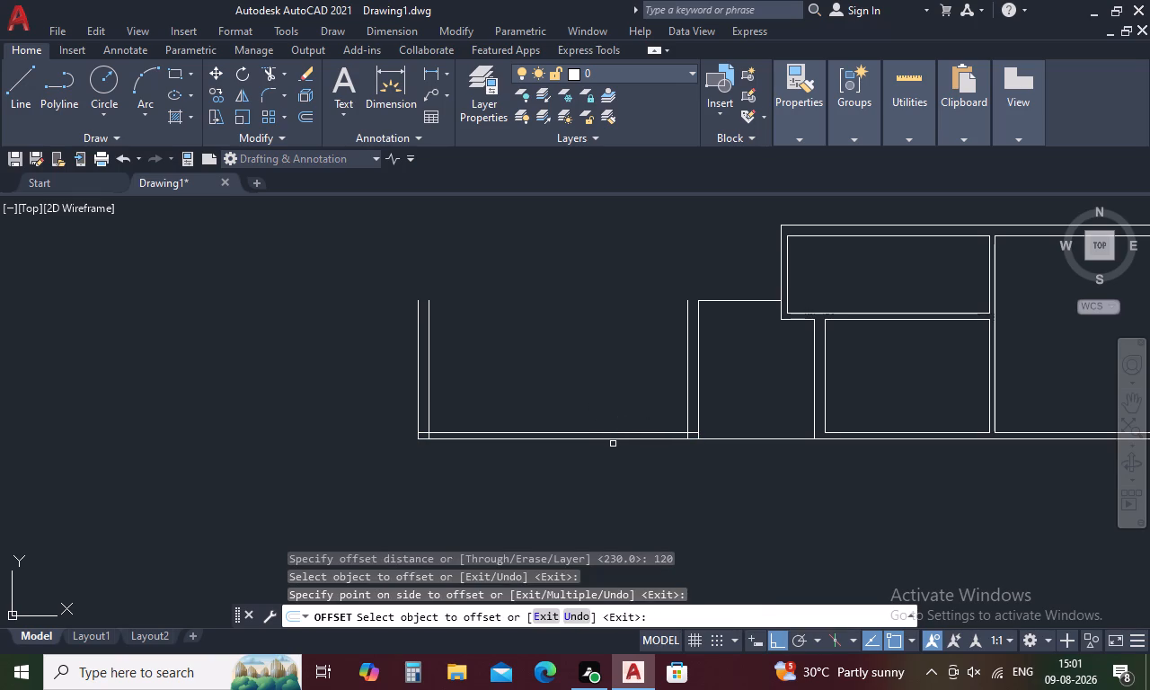
key("space")
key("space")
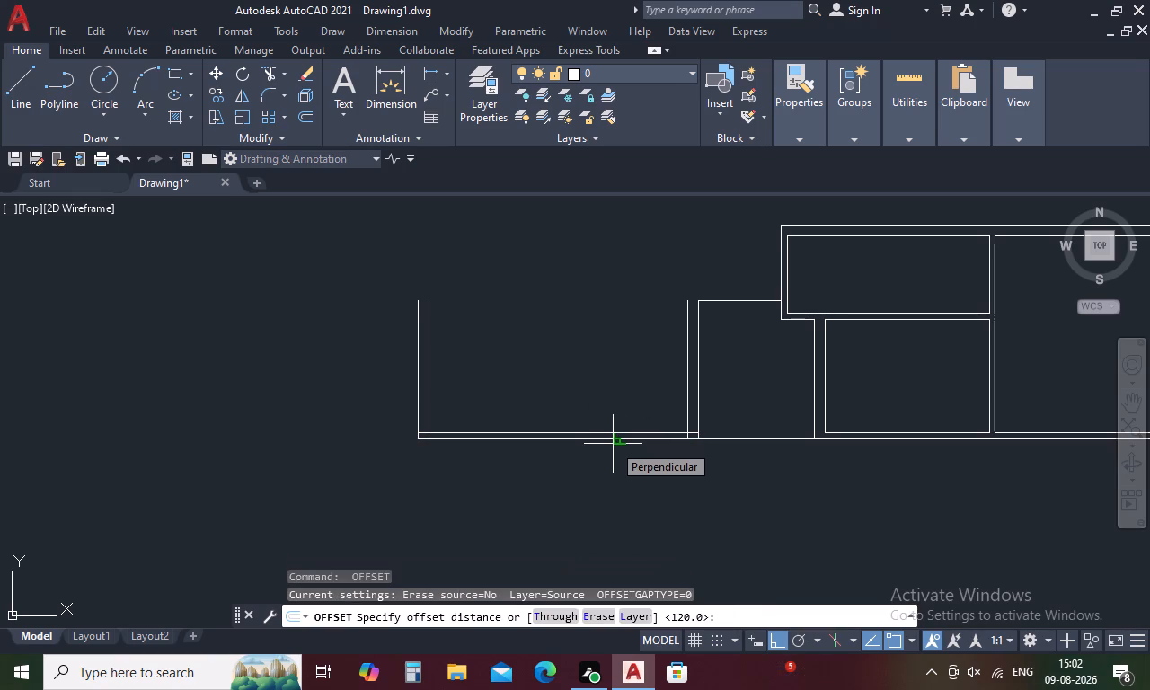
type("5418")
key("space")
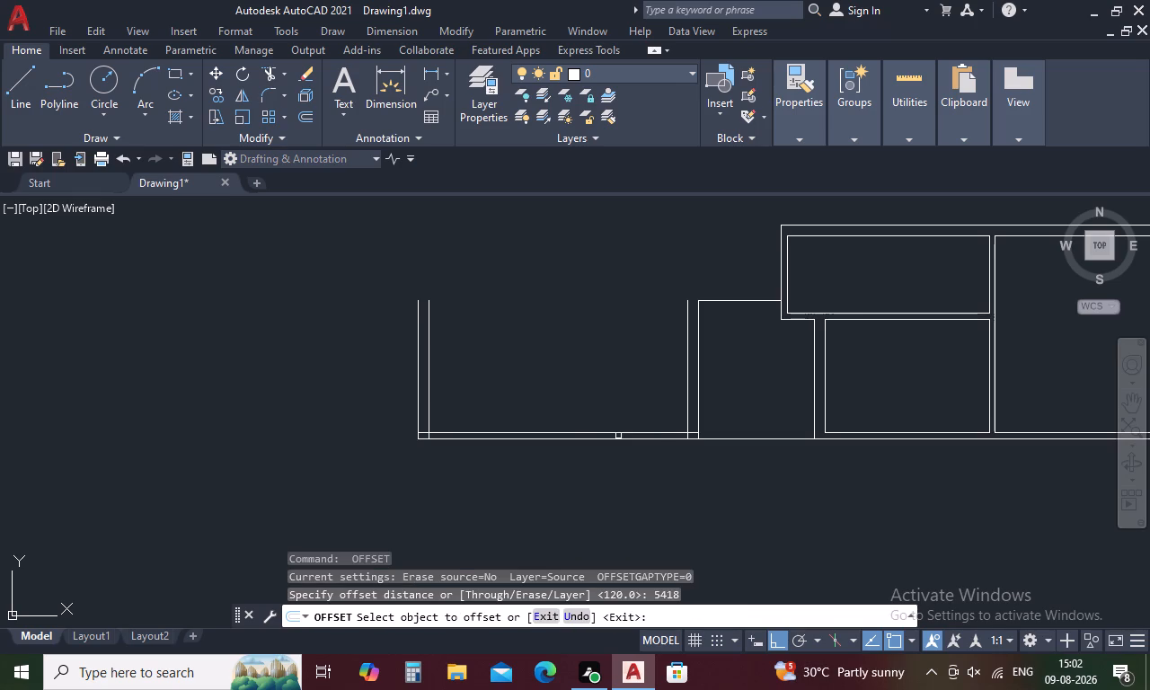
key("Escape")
Start another offset for the new left room's inner bottom wall line.
type("O")
key("space")
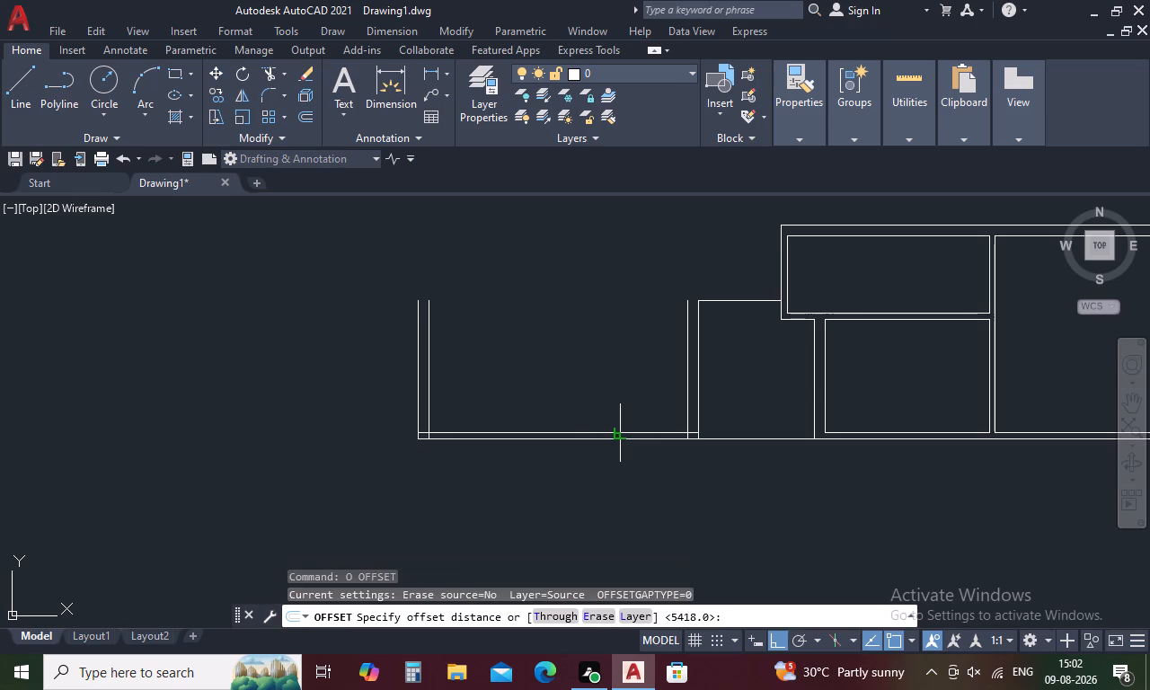
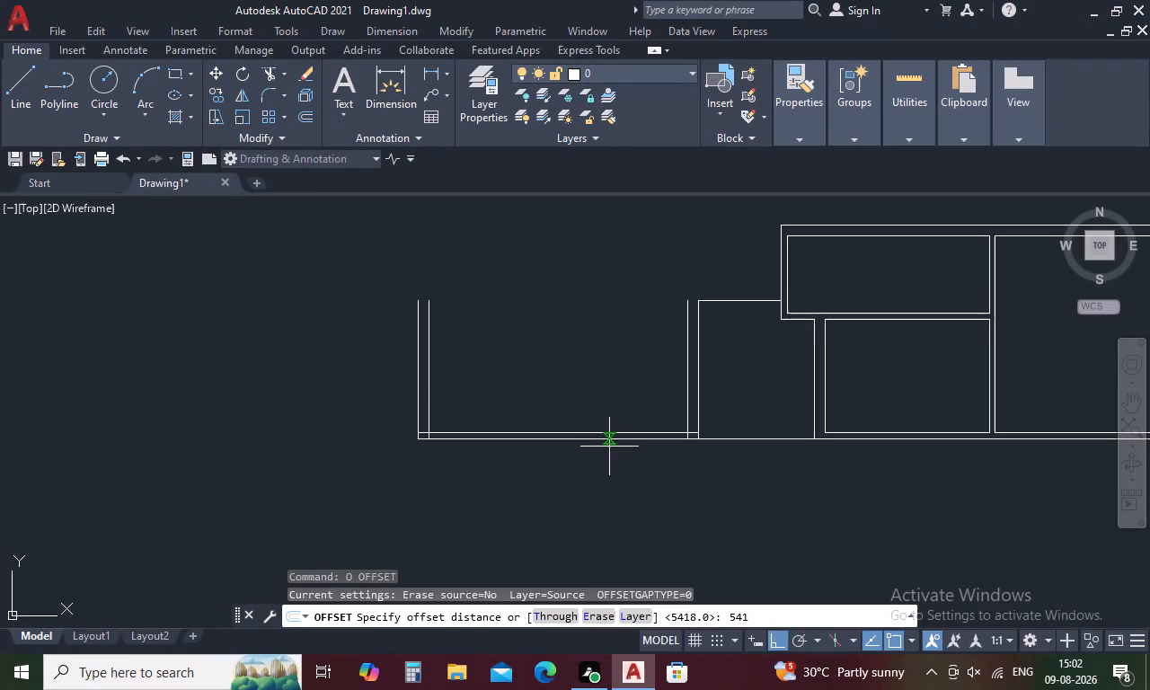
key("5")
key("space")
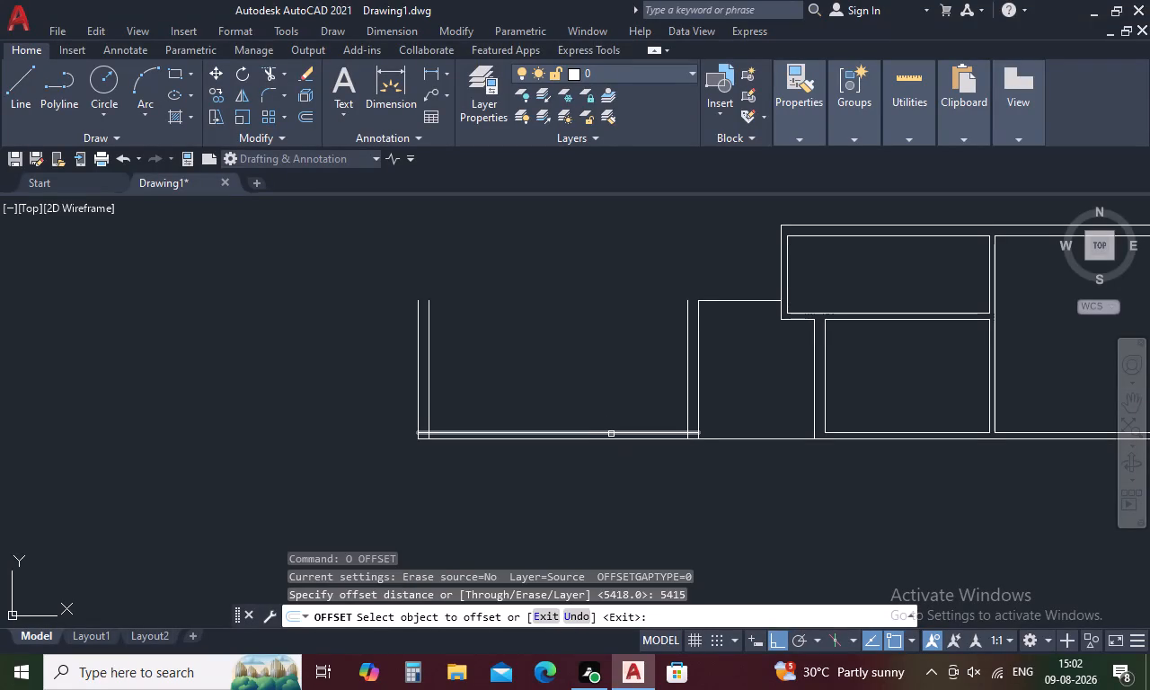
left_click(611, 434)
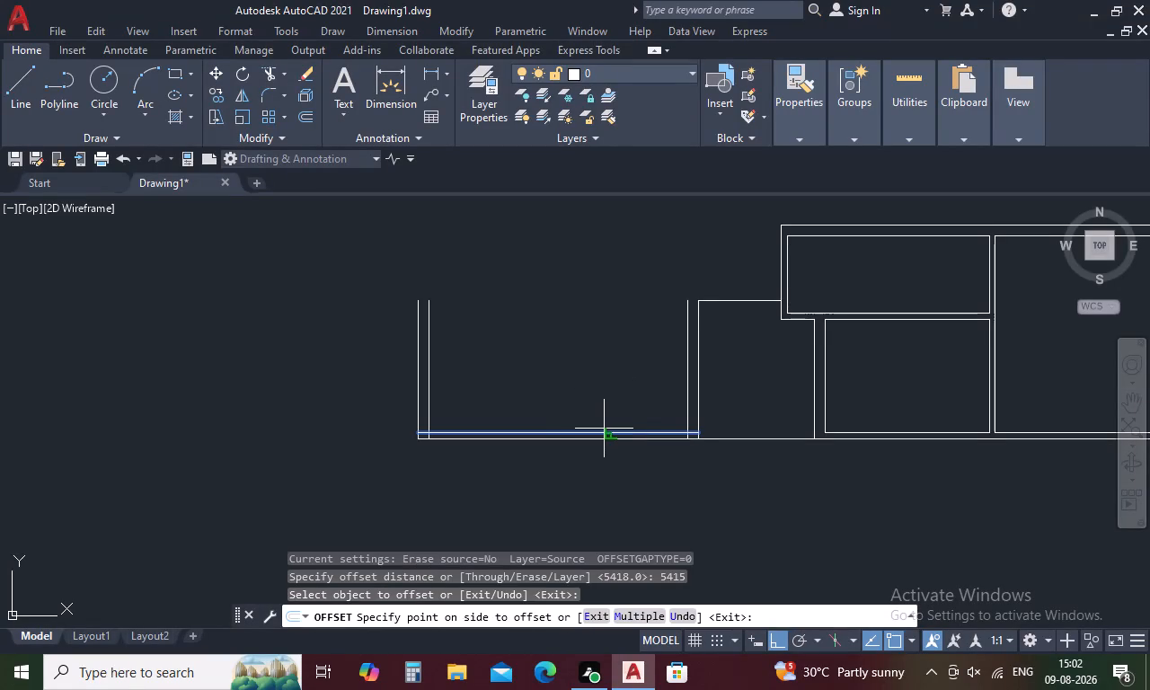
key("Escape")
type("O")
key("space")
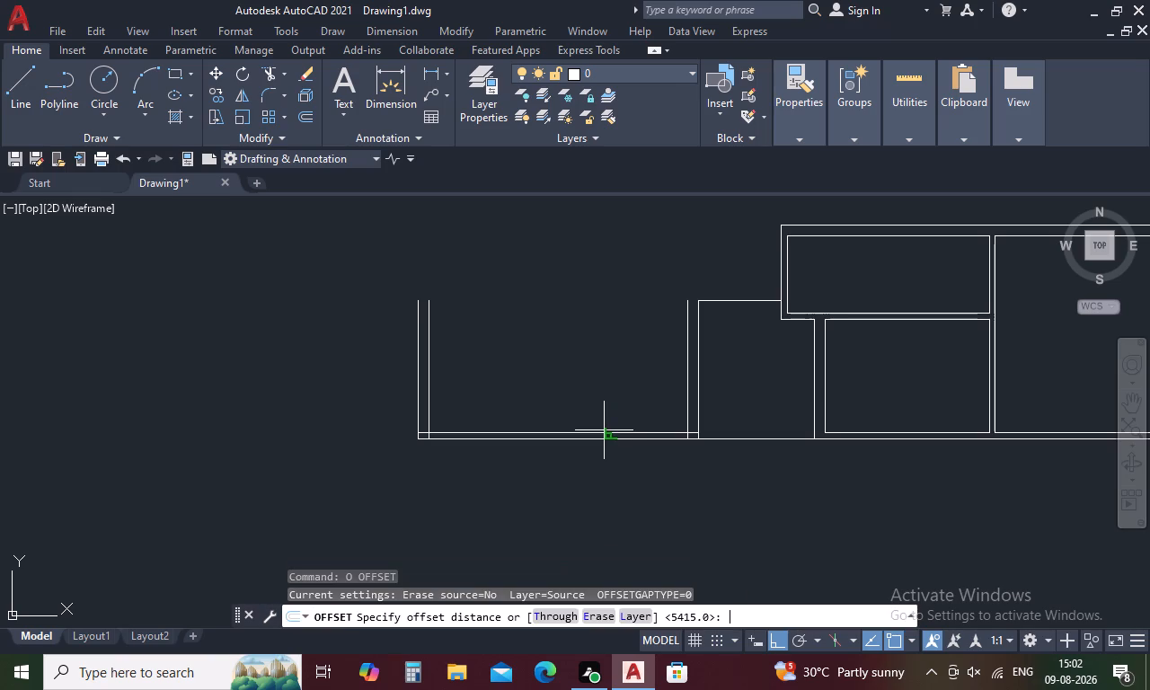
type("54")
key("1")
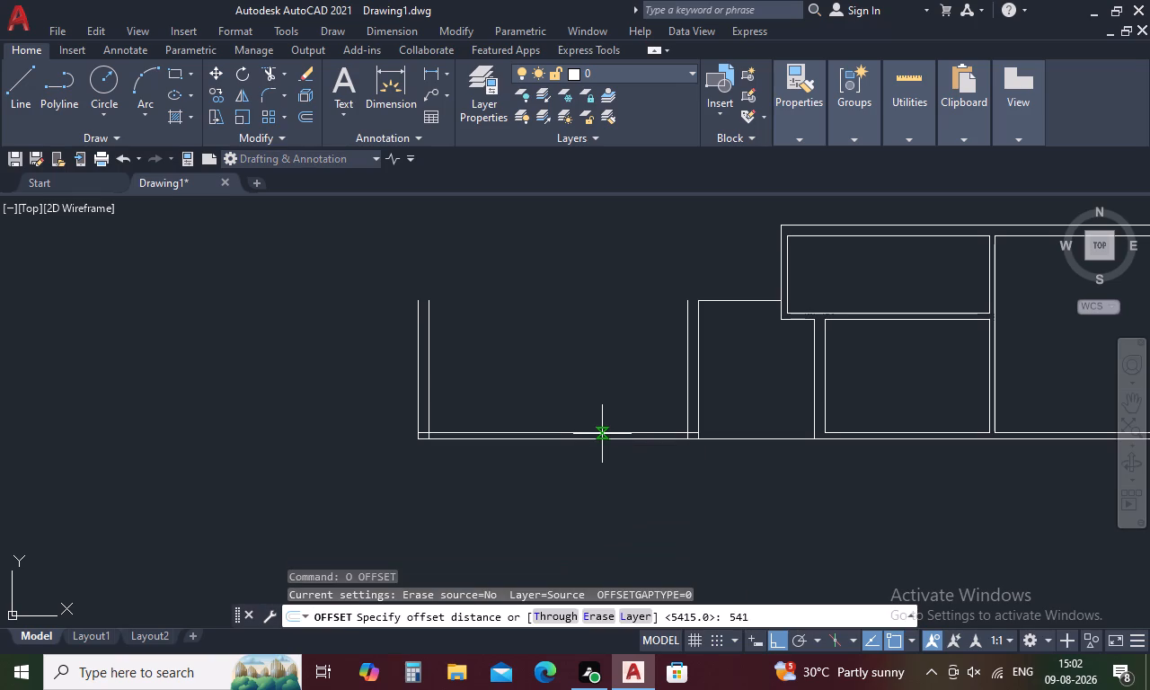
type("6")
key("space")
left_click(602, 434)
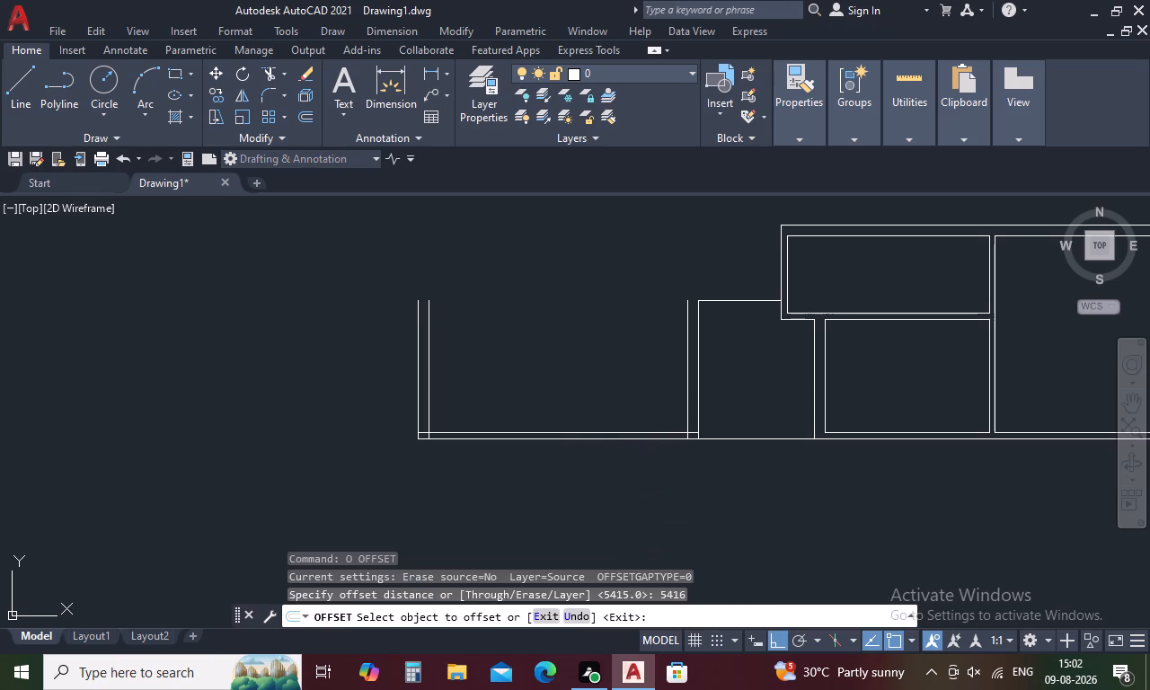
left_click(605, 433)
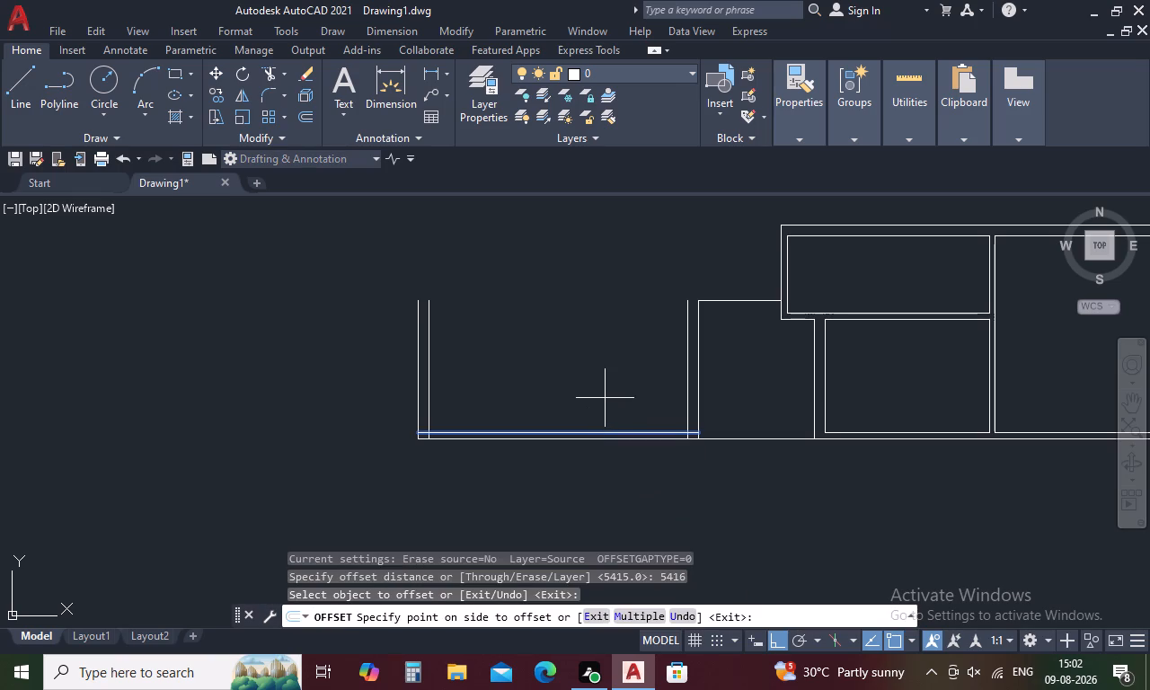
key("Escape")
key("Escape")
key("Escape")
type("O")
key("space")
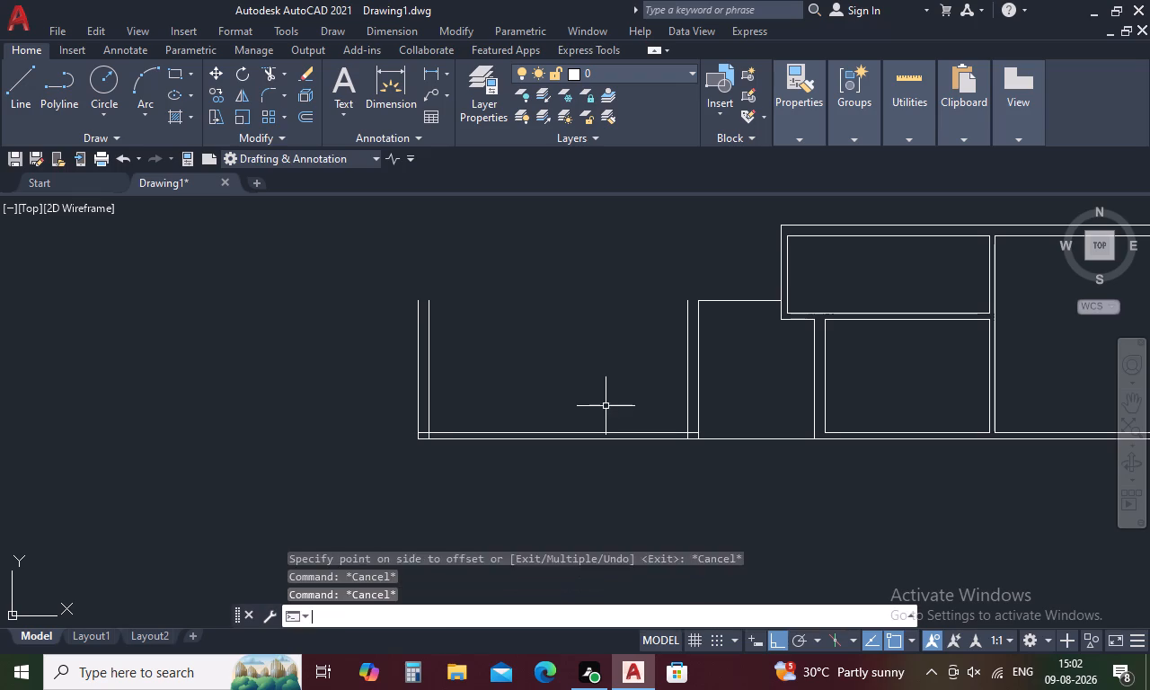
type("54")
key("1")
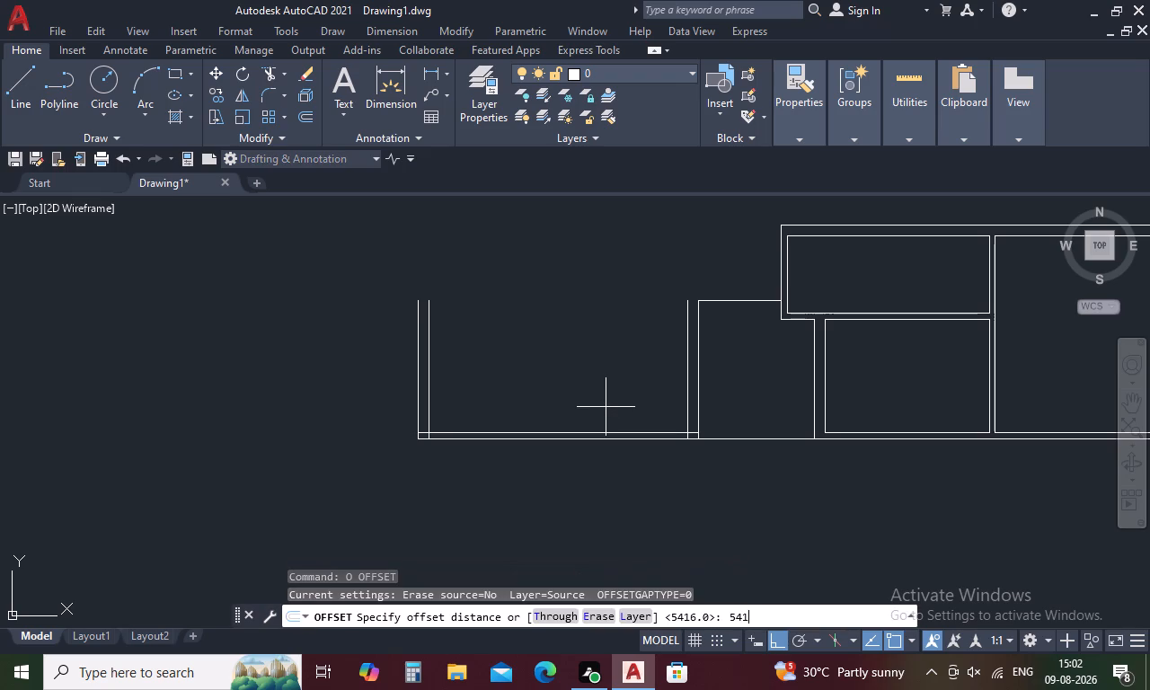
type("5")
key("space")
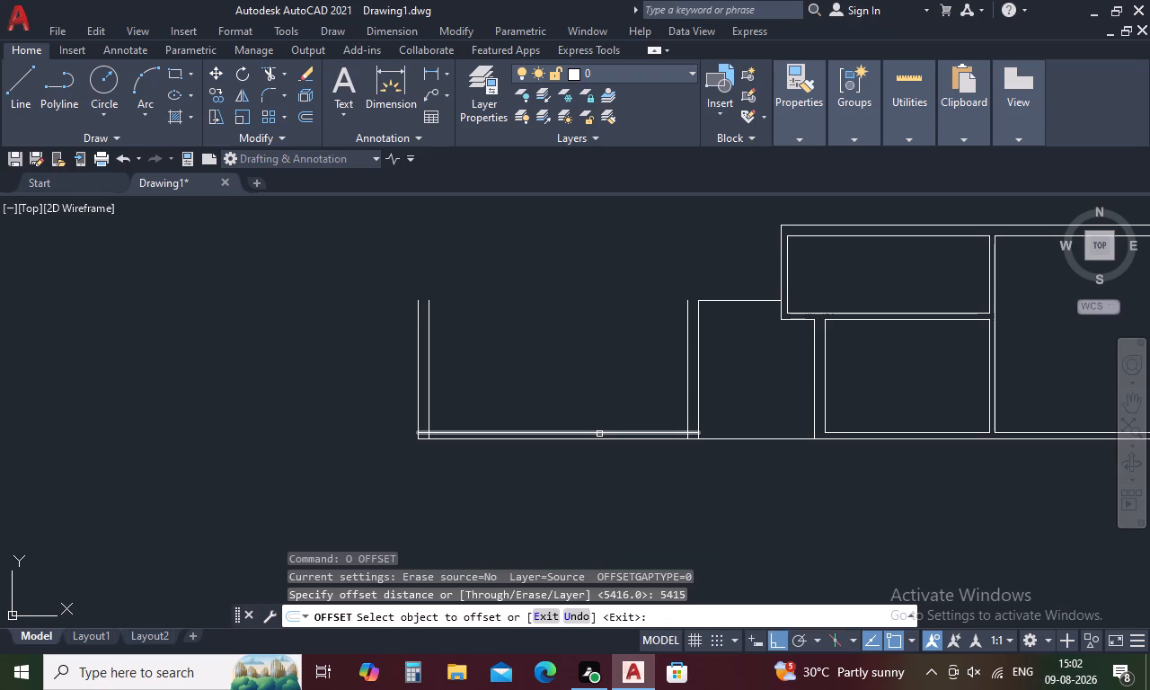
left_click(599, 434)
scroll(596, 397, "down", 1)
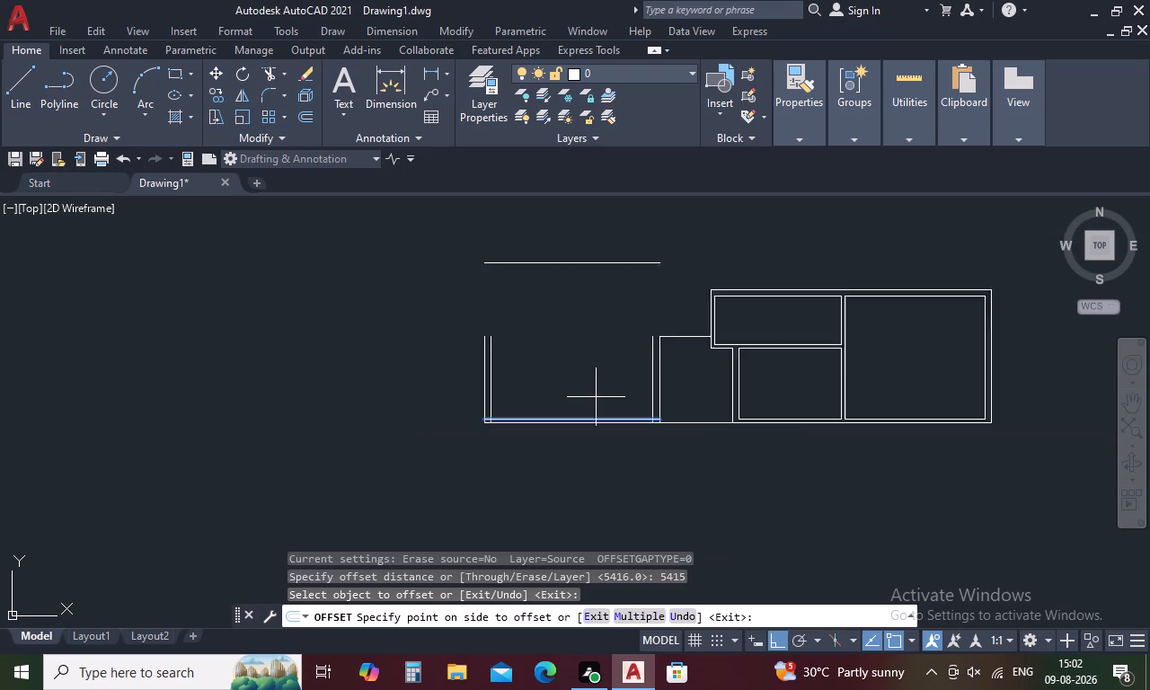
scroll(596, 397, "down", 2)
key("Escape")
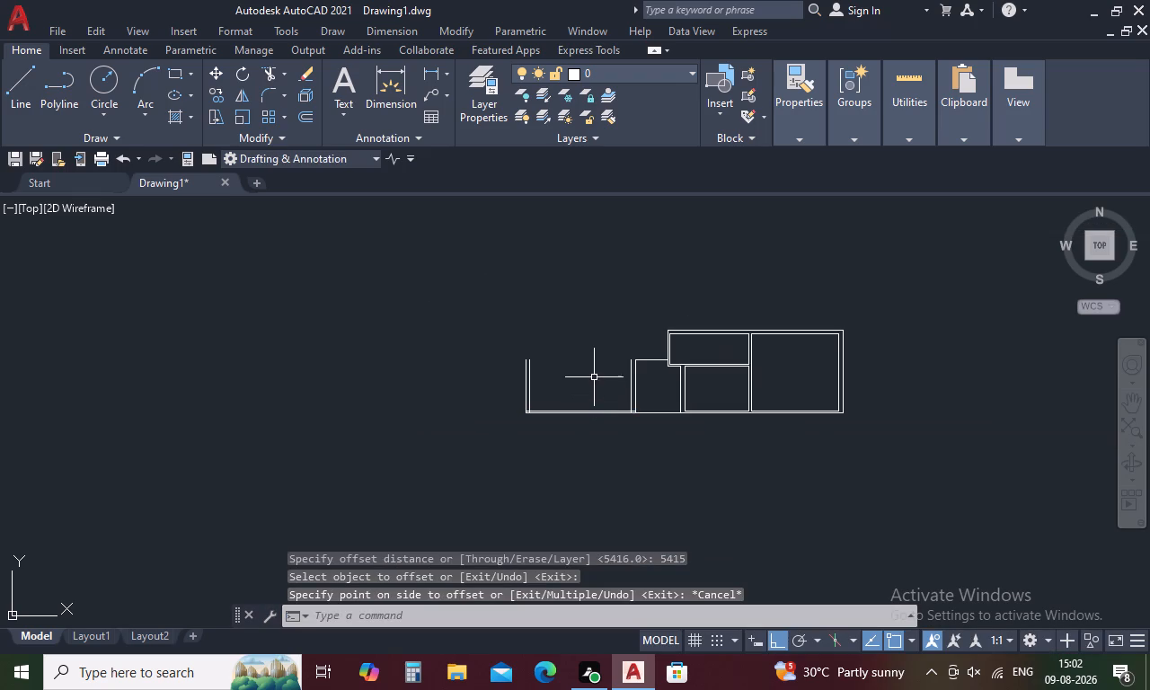
Offset the new left room's inner bottom wall line 5415 mm upward to form the inner top wall line.
type("O")
key("space")
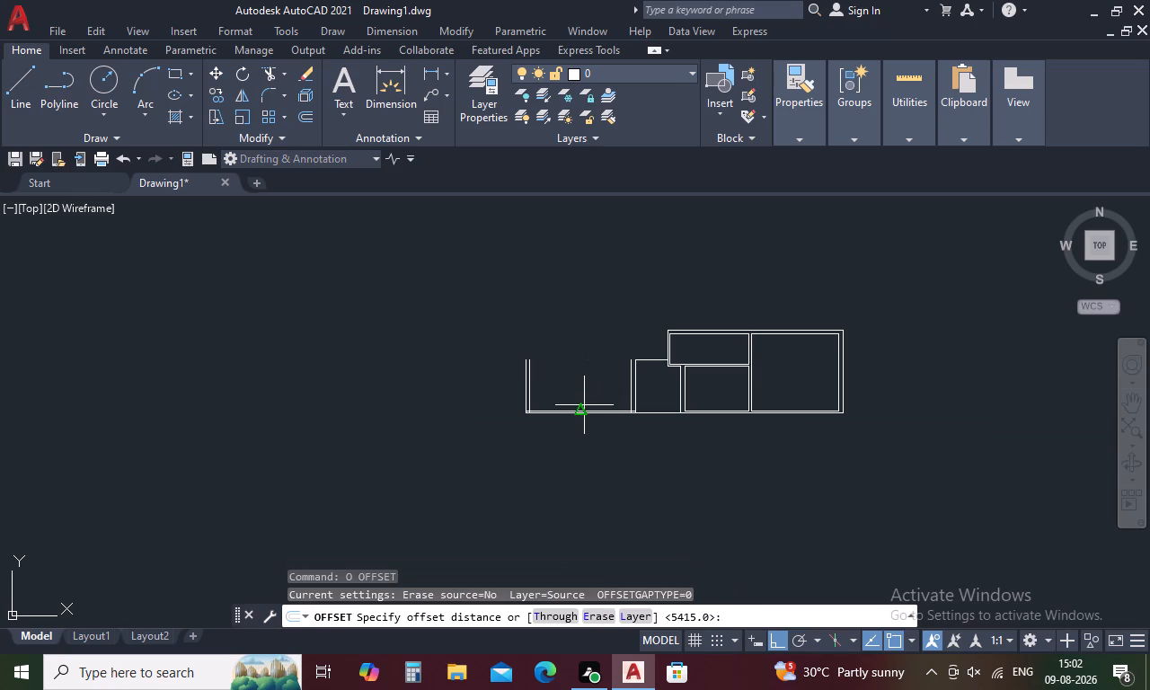
type("5415")
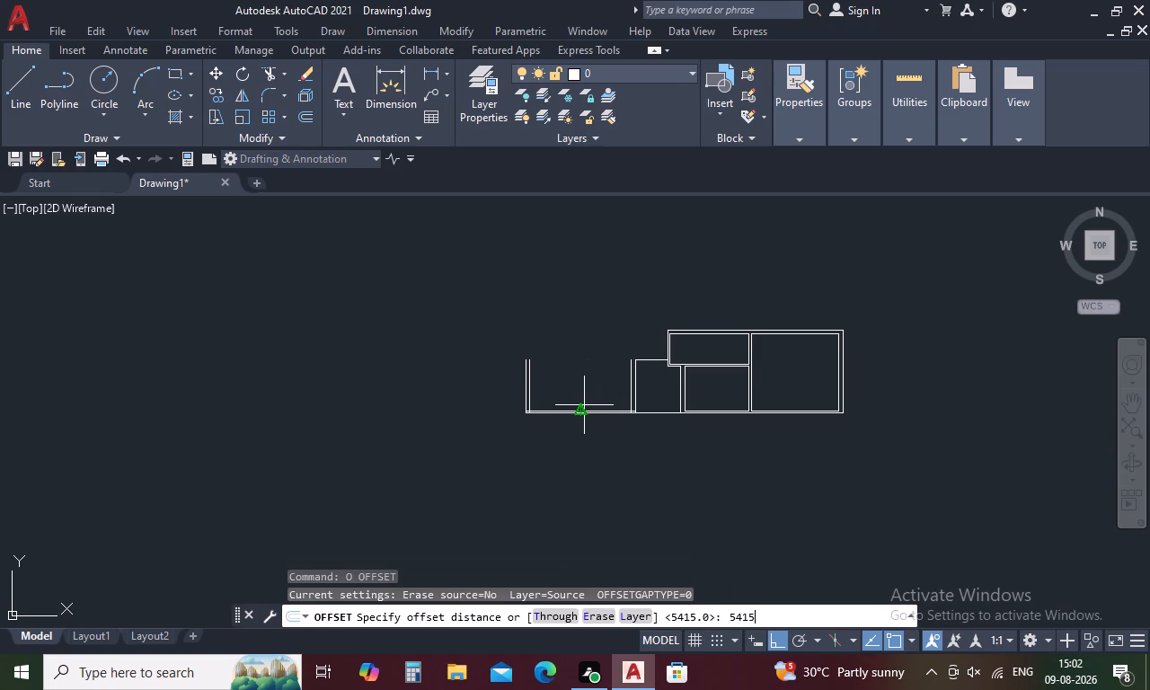
key("space")
left_click(581, 411)
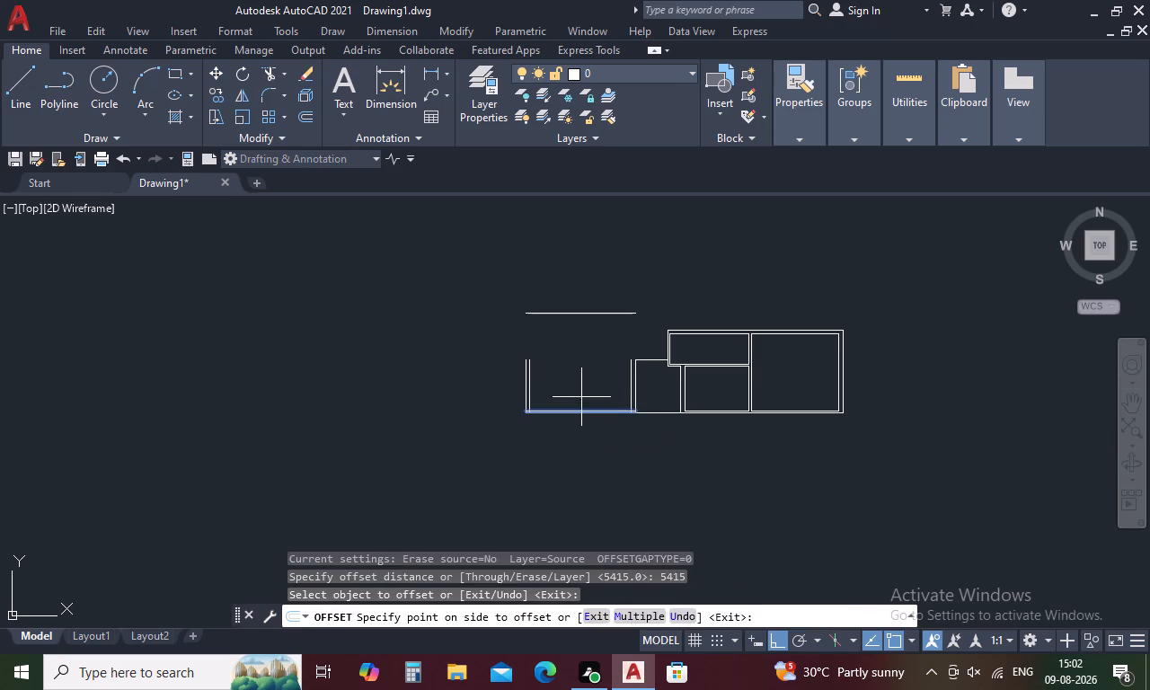
left_click(582, 384)
key("space")
Offset the left room's inner top wall line 230 mm upward to form the outer top wall line.
key("space")
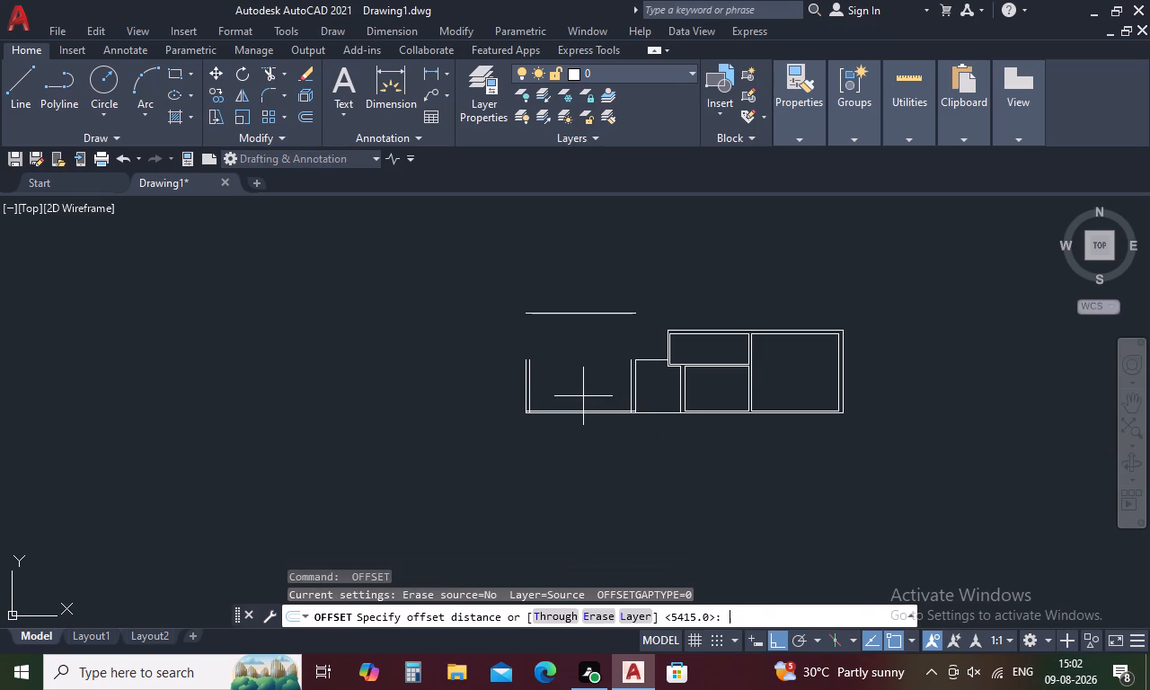
type("230")
key("space")
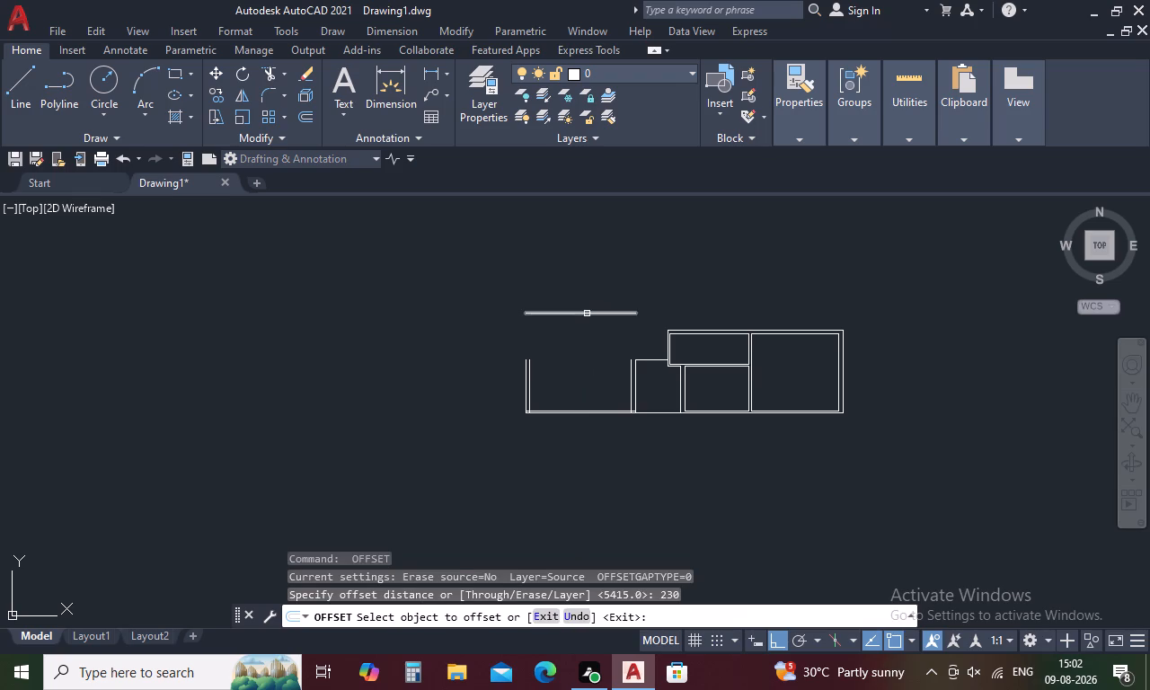
left_click(587, 314)
left_click(588, 279)
key("Escape")
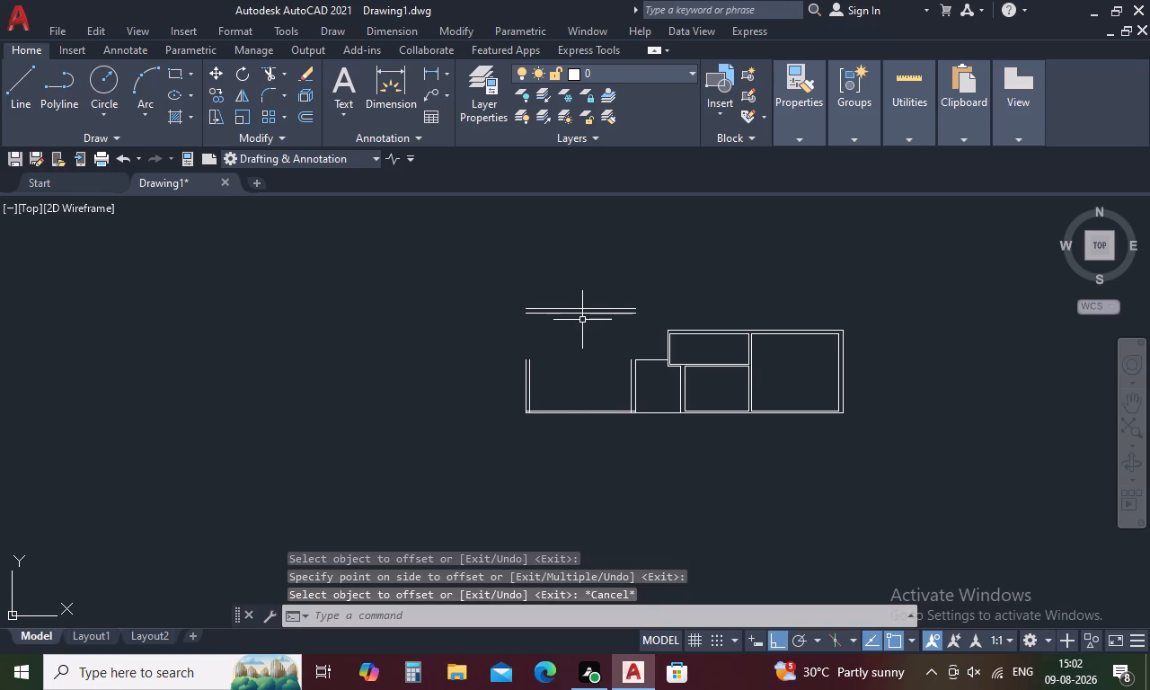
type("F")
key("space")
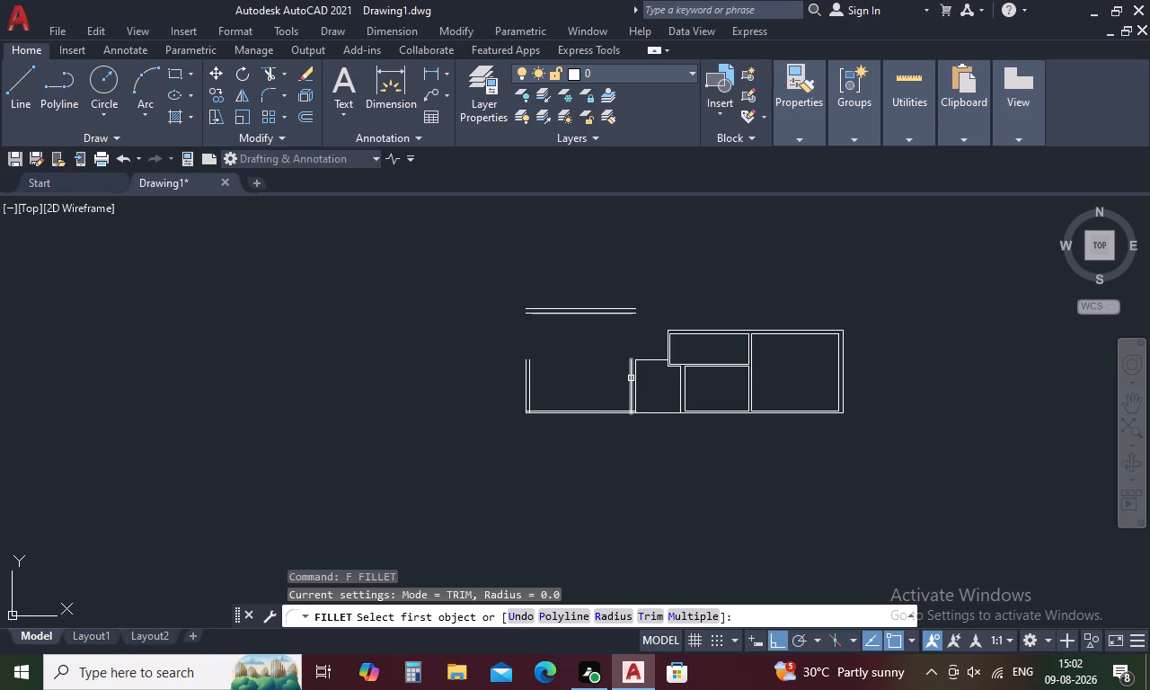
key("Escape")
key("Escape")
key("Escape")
Fillet the left room's inner left and inner right wall lines to the inner top line with radius 0.
key("f")
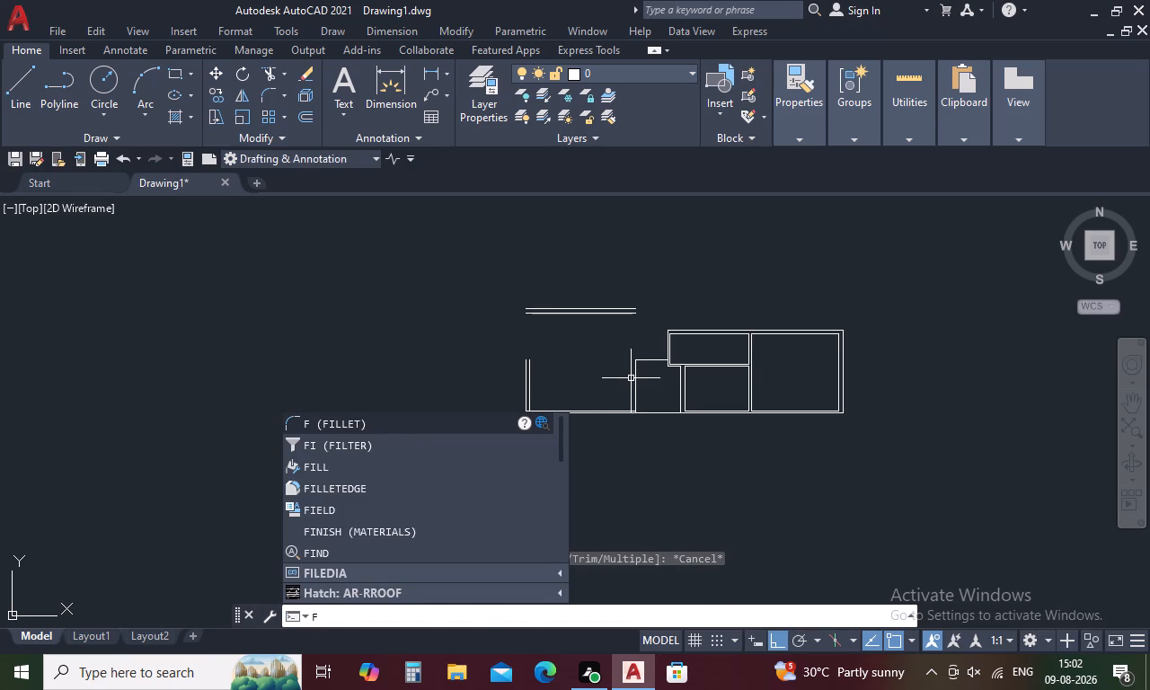
key("space")
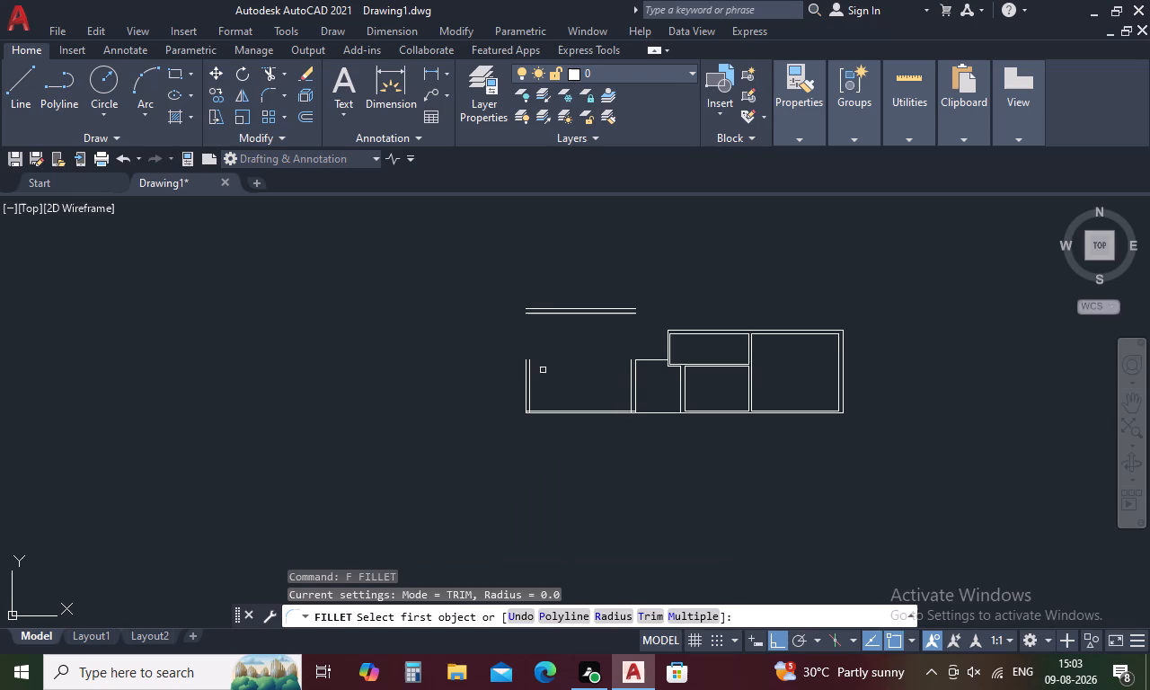
left_click(532, 363)
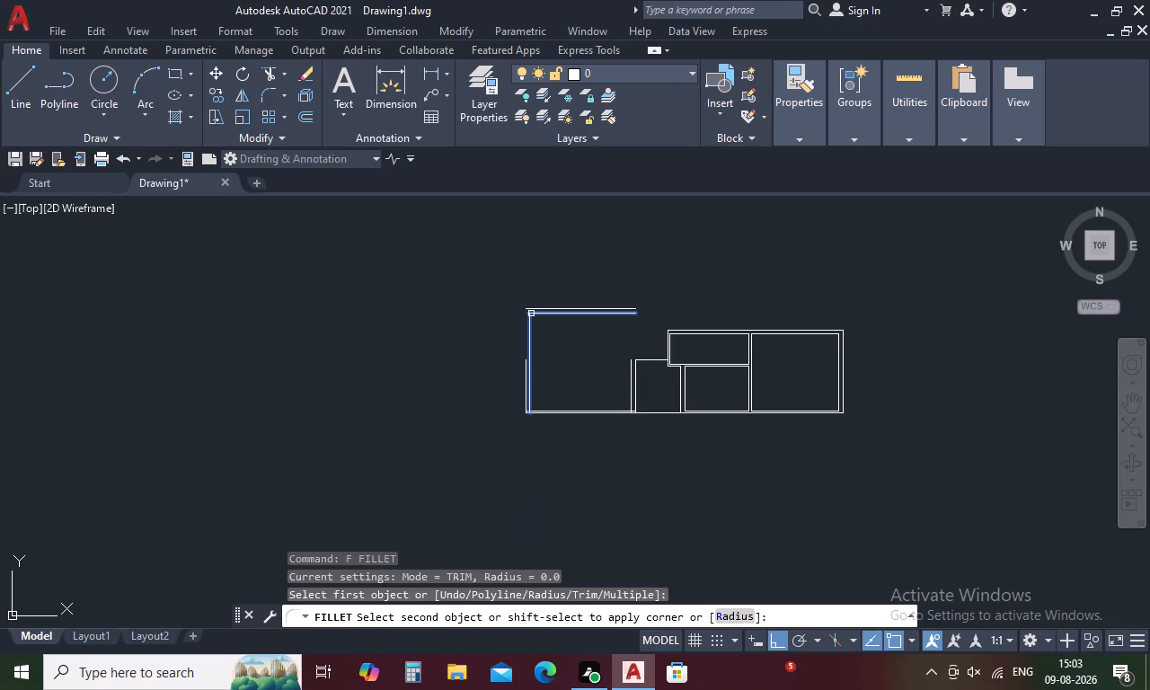
left_click(531, 314)
key("space")
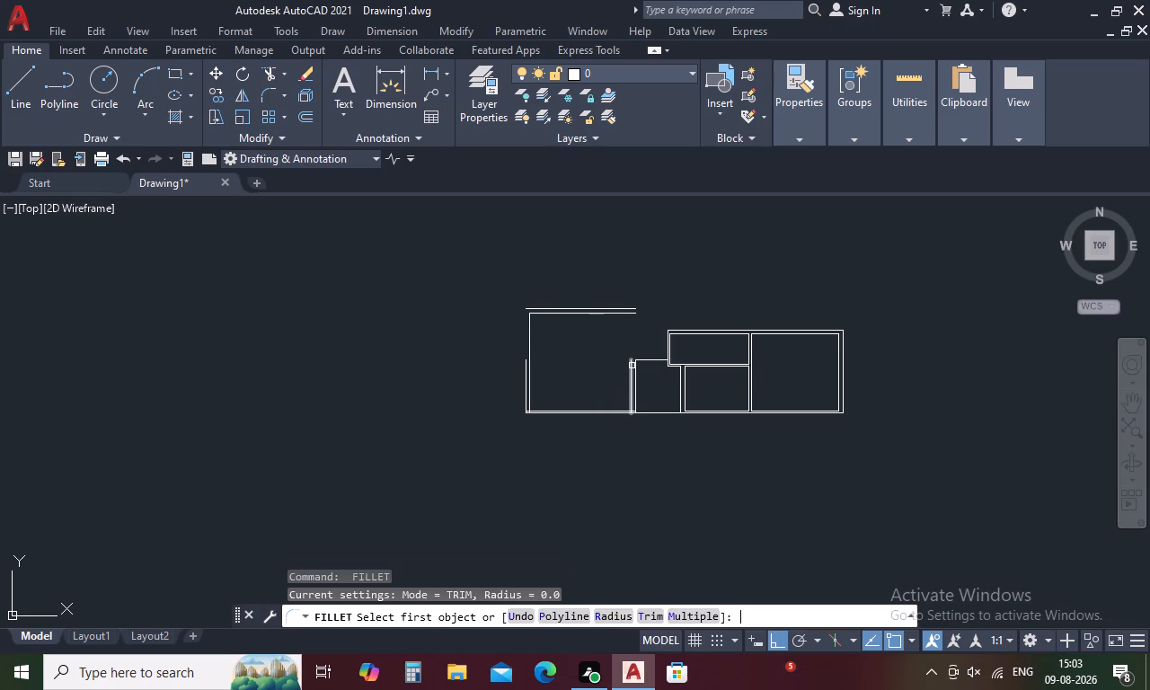
left_click(632, 366)
left_click(630, 361)
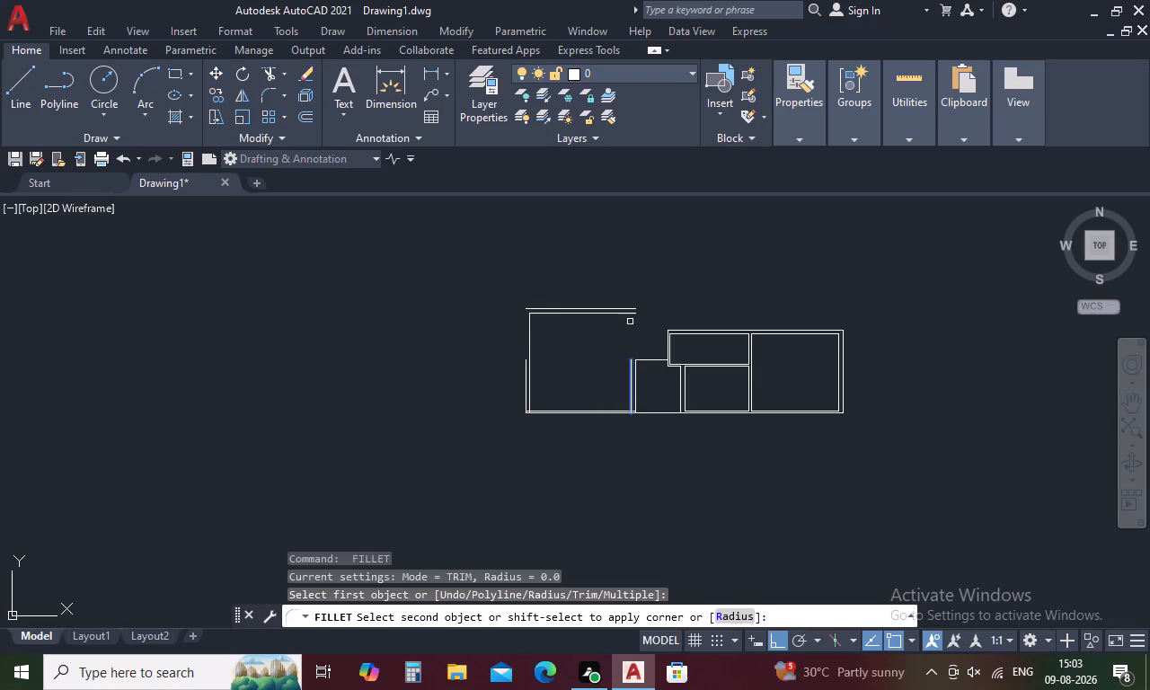
left_click(630, 314)
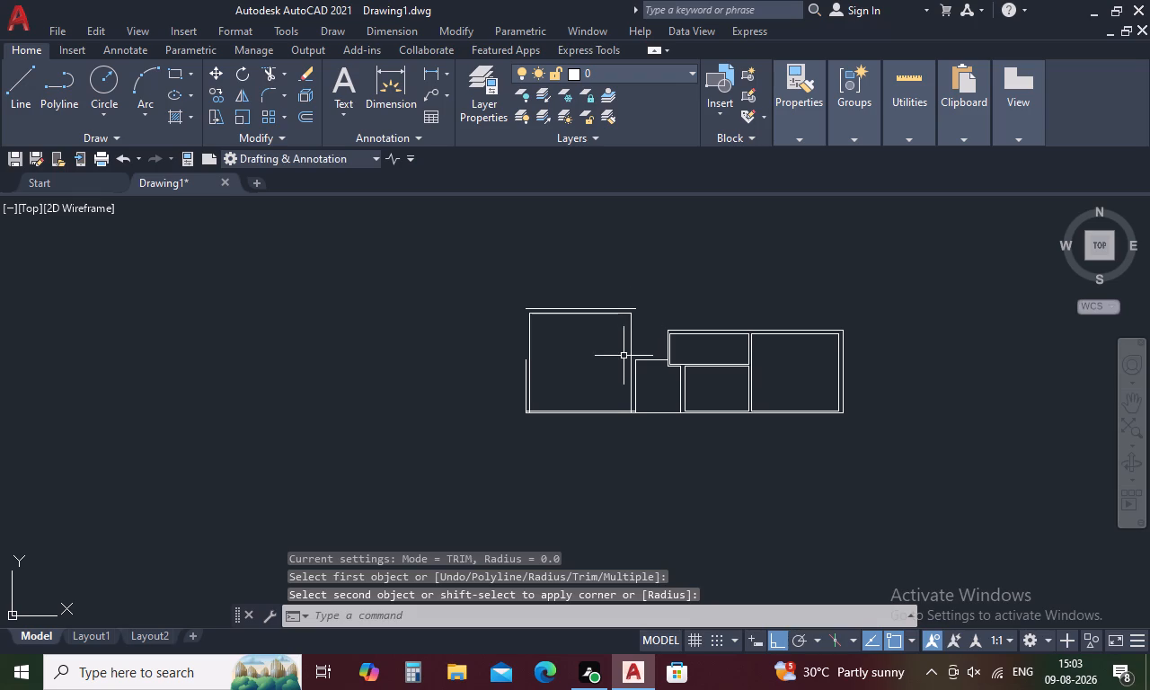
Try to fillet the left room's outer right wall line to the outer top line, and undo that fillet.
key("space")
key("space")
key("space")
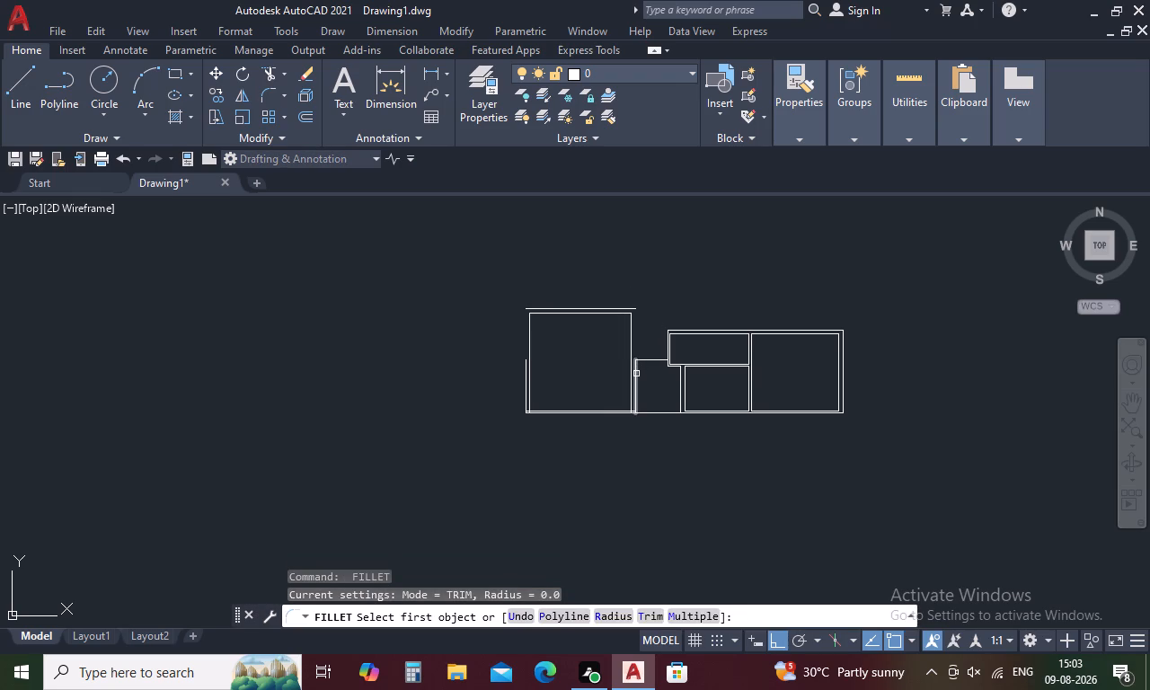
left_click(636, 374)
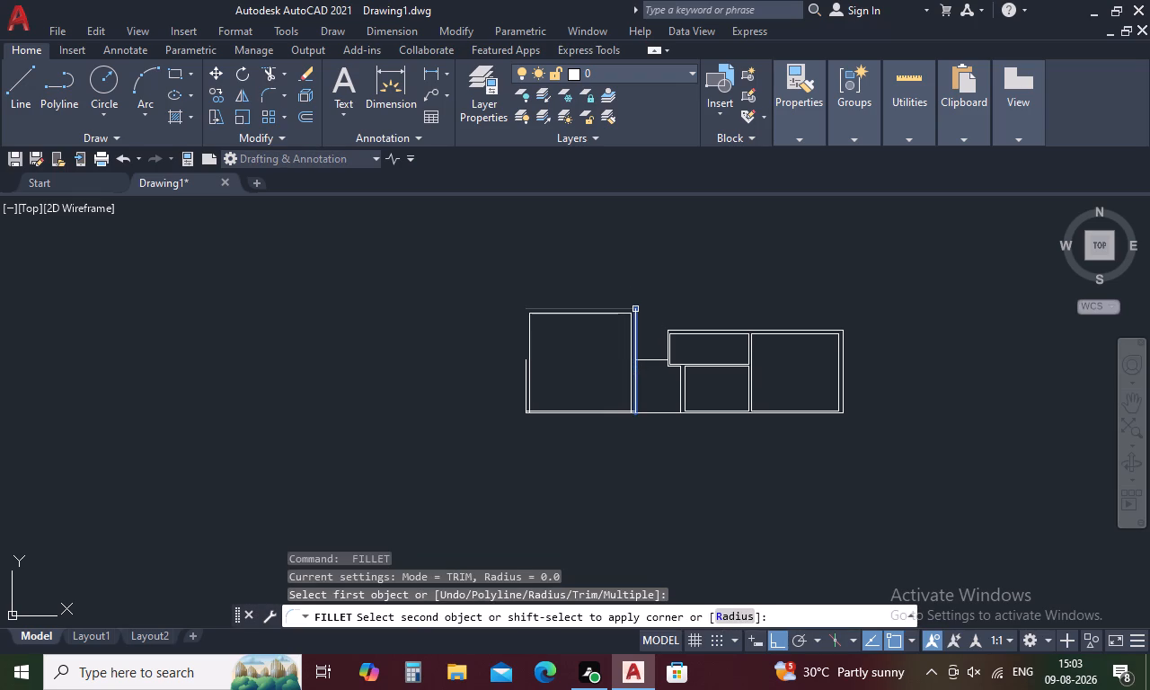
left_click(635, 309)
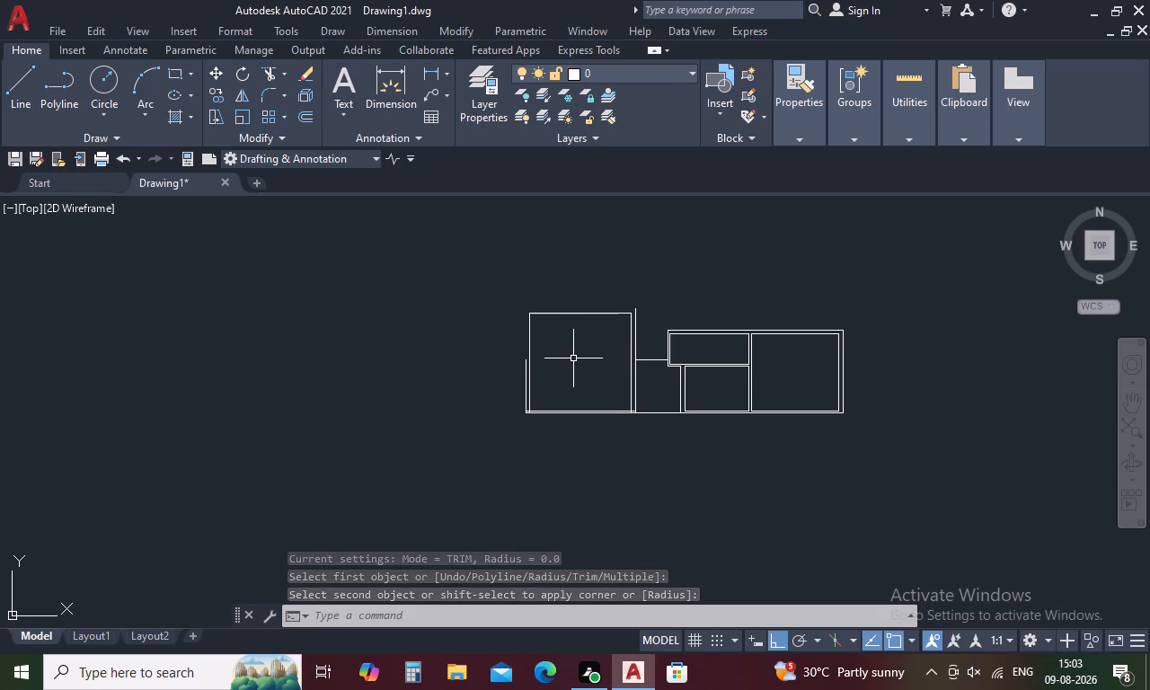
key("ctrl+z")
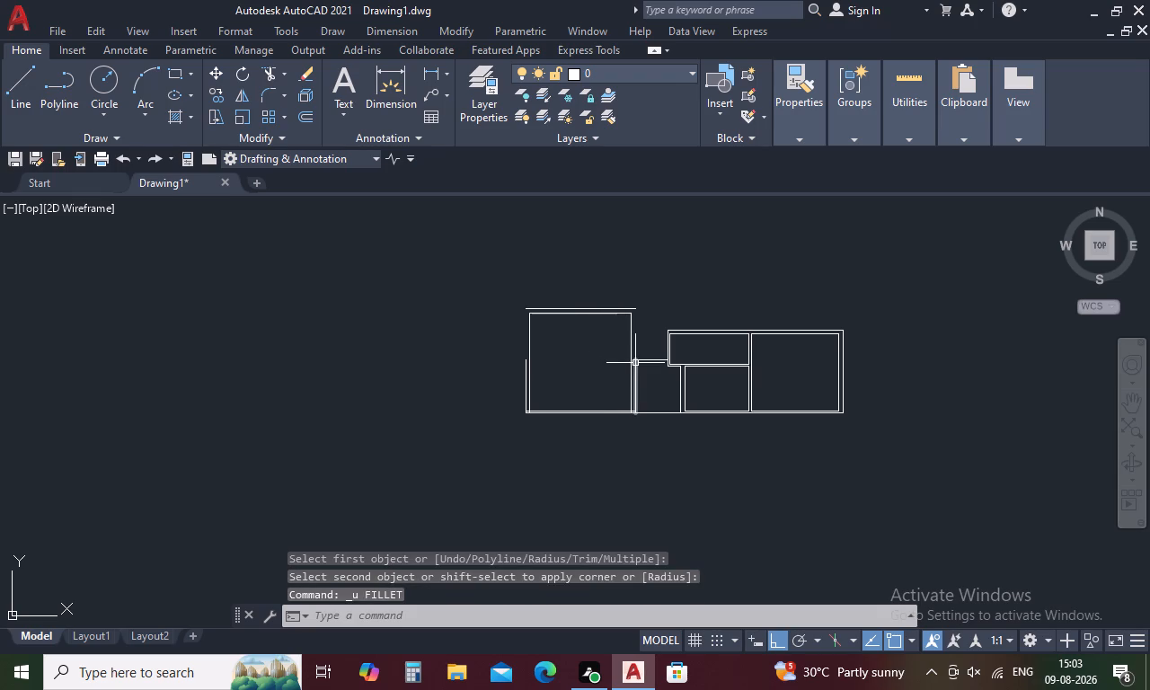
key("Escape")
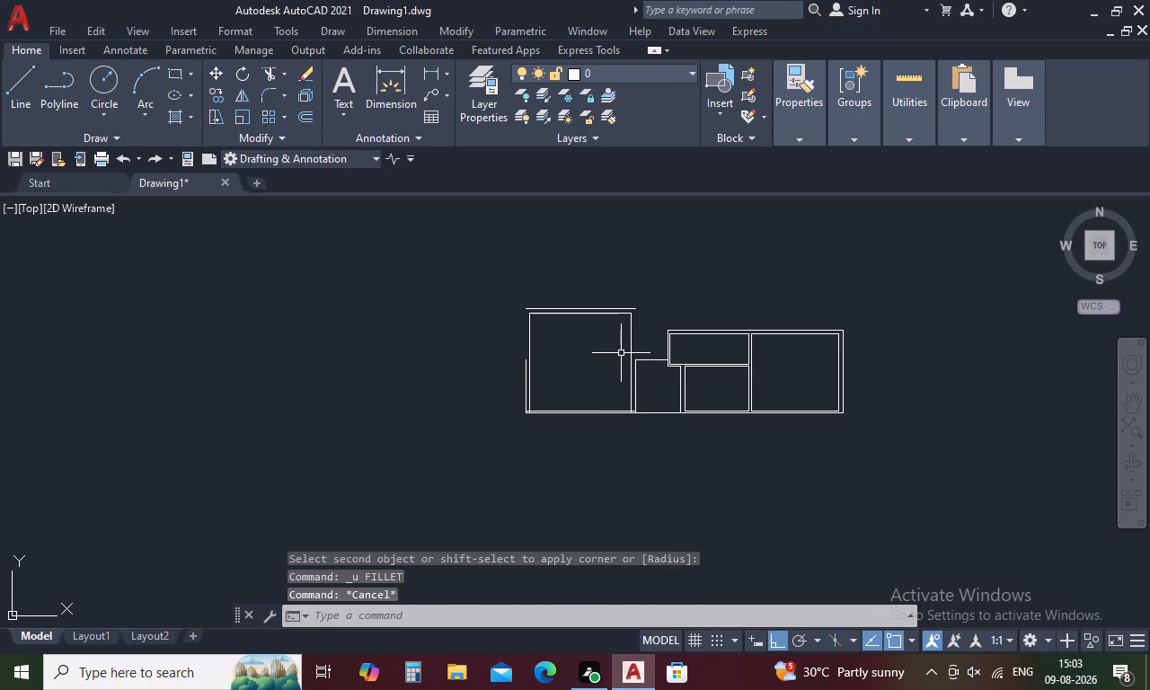
Extend the left room's outer right and outer left wall lines up to the outer top wall line.
type("EX")
key("space")
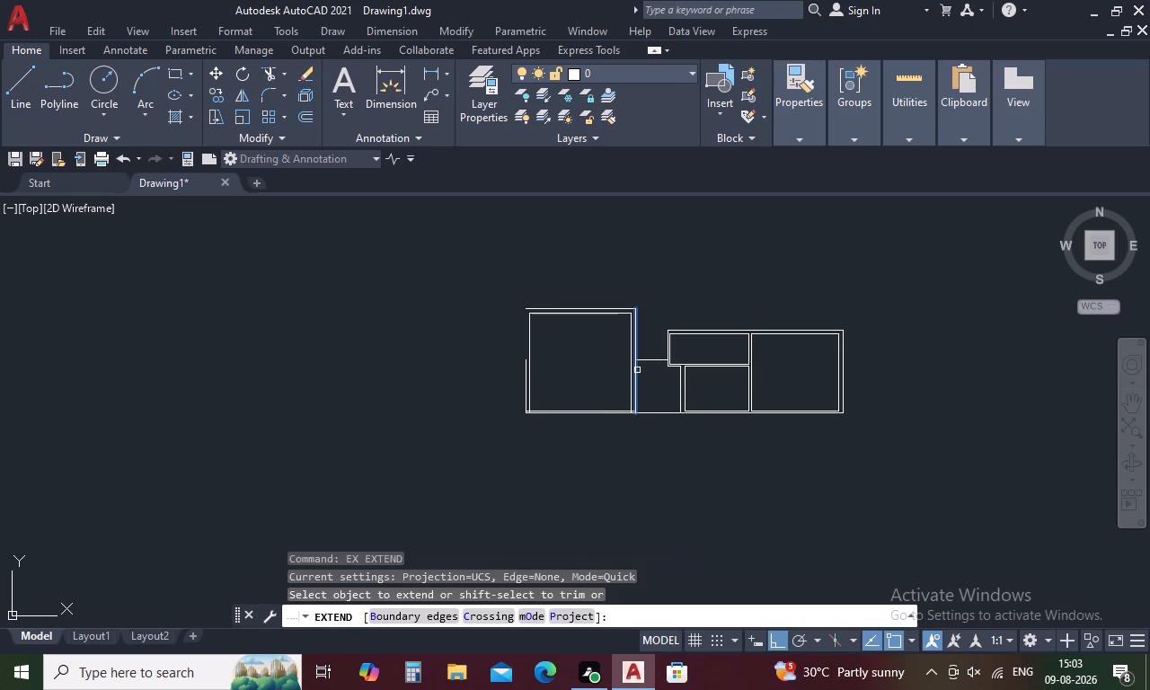
left_click(637, 370)
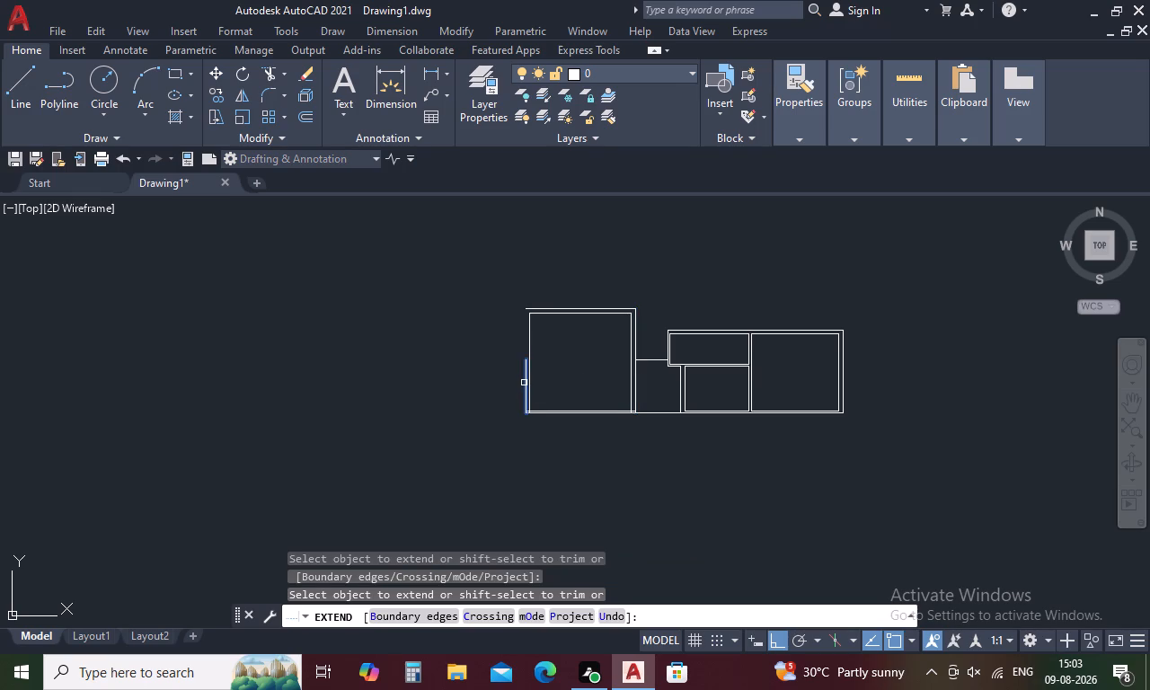
left_click(525, 378)
key("Escape")
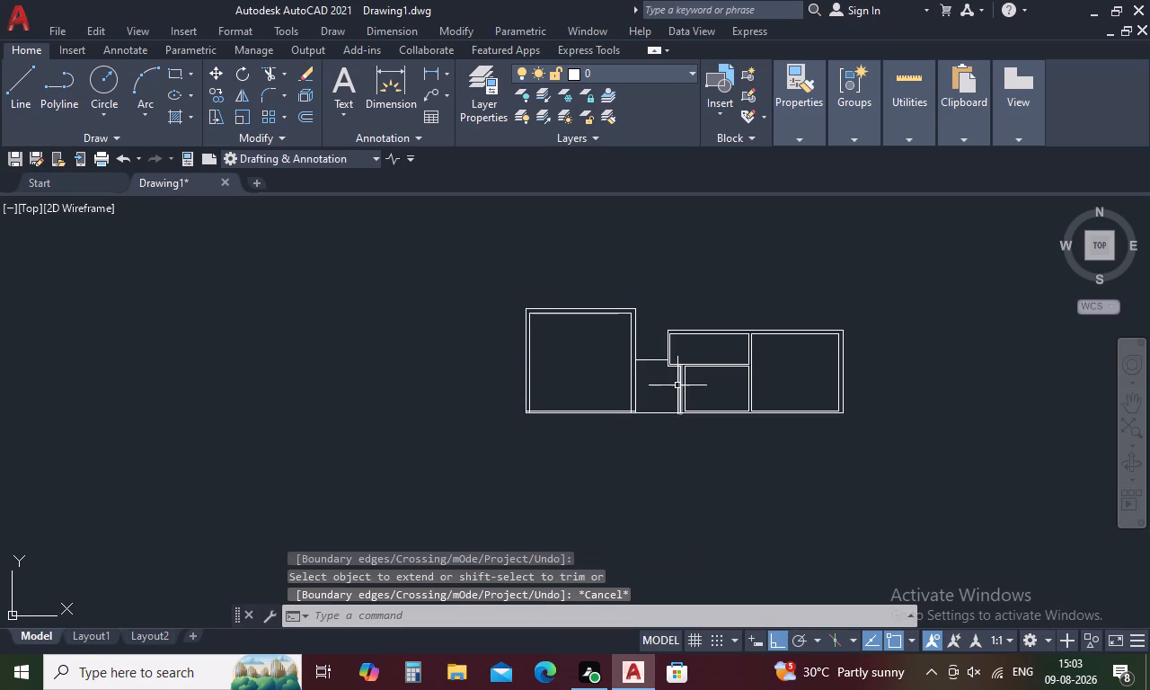
Trim the overlapping inner wall line ends at the left room's lower-left and lower-right corners.
type("TR")
key("space")
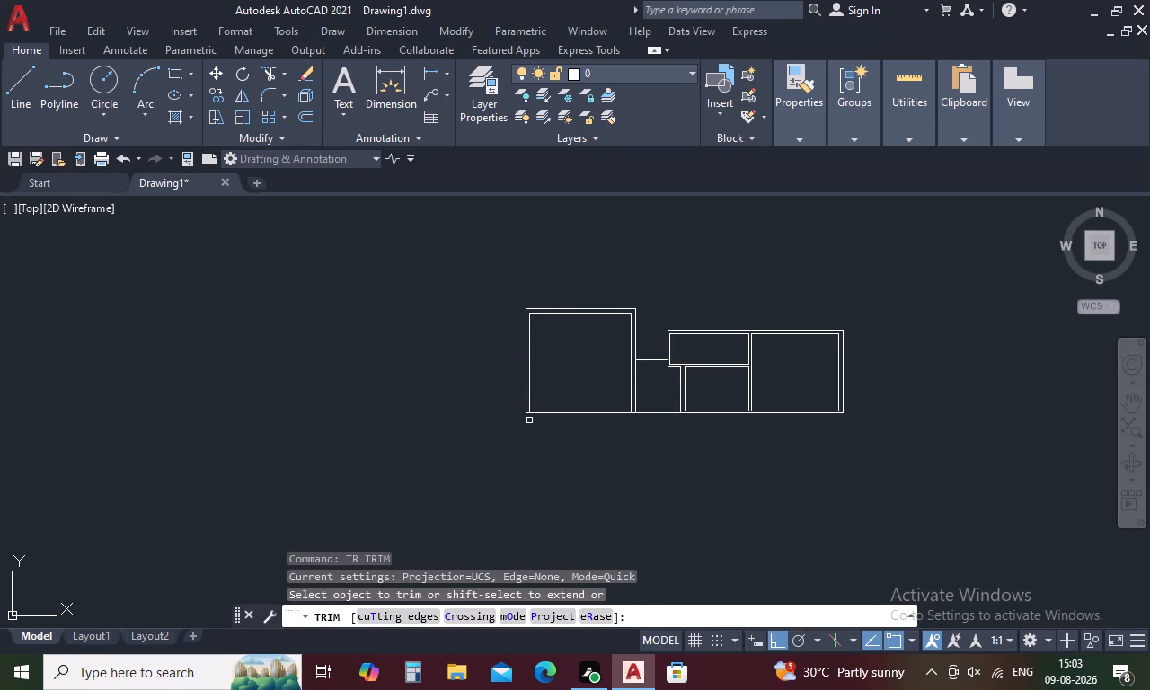
scroll(527, 415, "up", 4)
left_click_drag(496, 388, 512, 398)
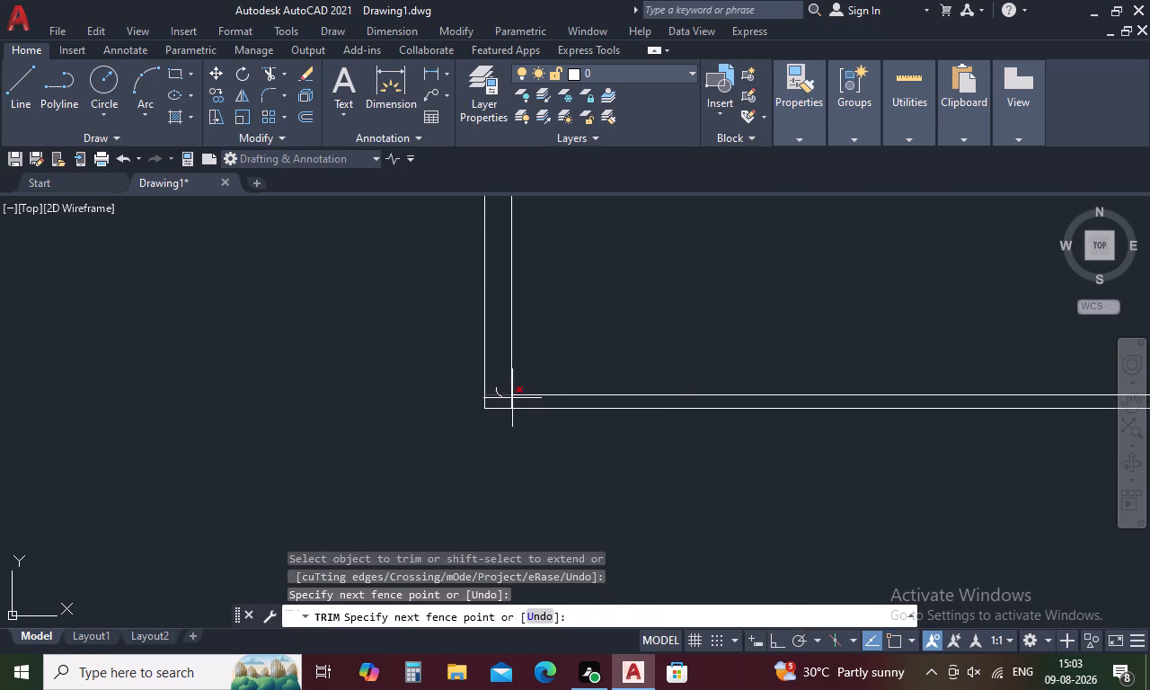
left_click_drag(512, 398, 515, 398)
scroll(515, 398, "down", 3)
scroll(667, 410, "up", 2)
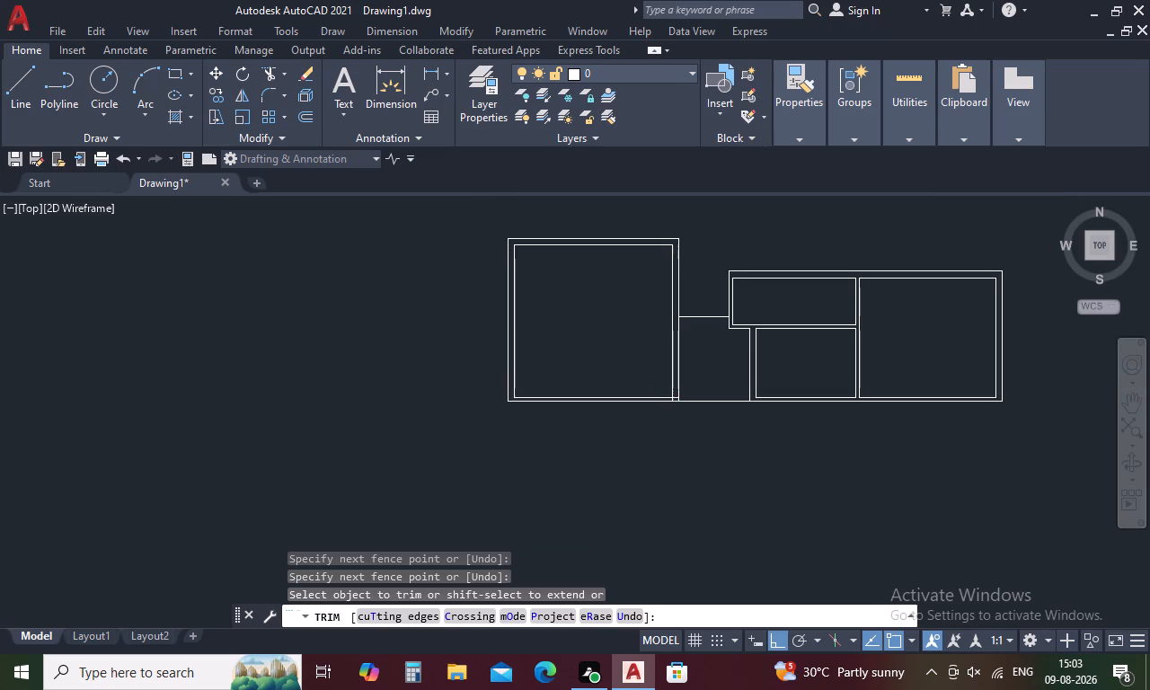
scroll(667, 410, "up", 2)
left_click_drag(694, 329, 674, 345)
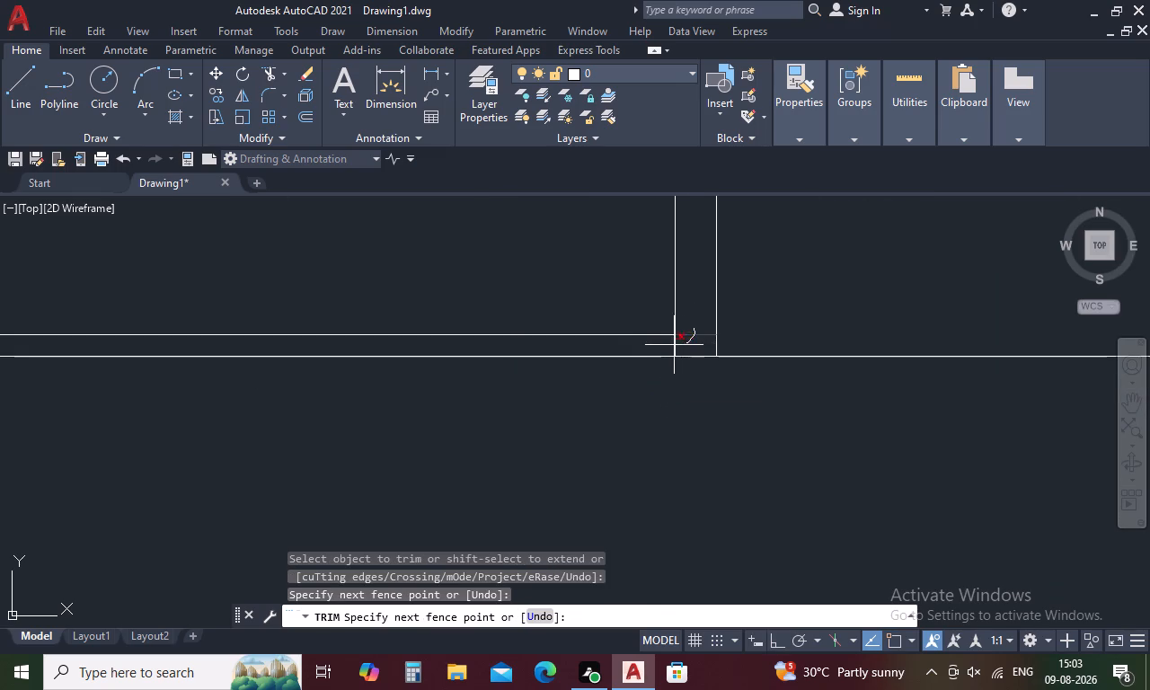
left_click_drag(674, 345, 669, 345)
scroll(662, 345, "down", 3)
middle_click_drag(622, 307, 557, 385)
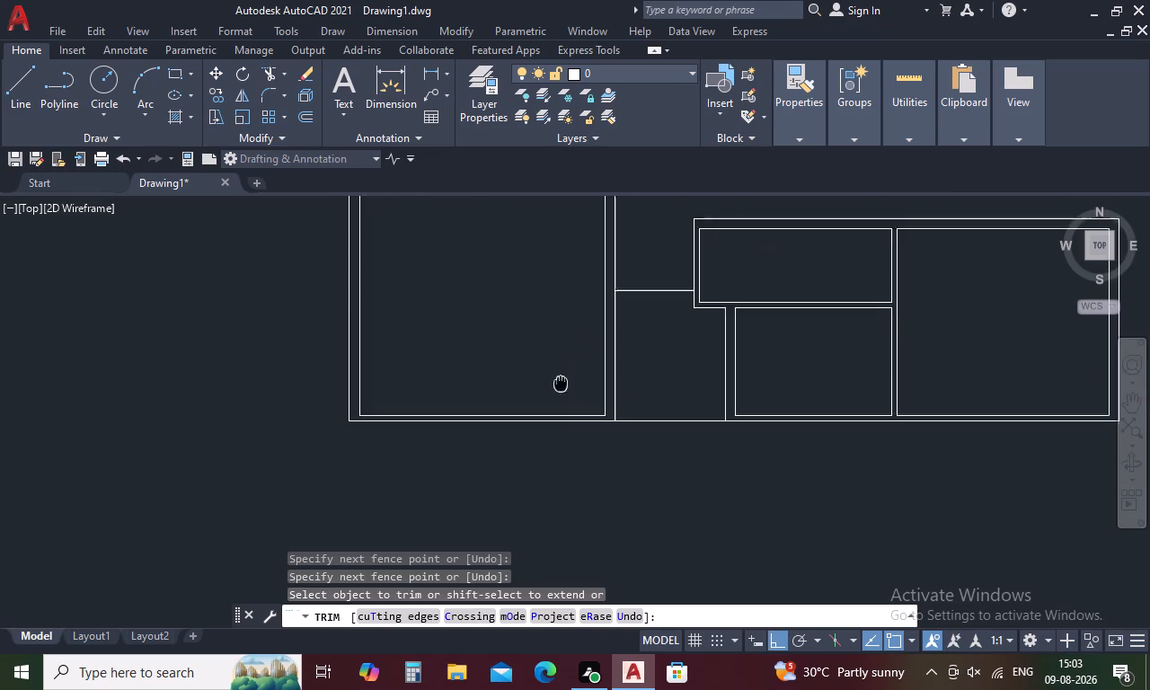
middle_click_drag(557, 385, 553, 389)
key("Escape")
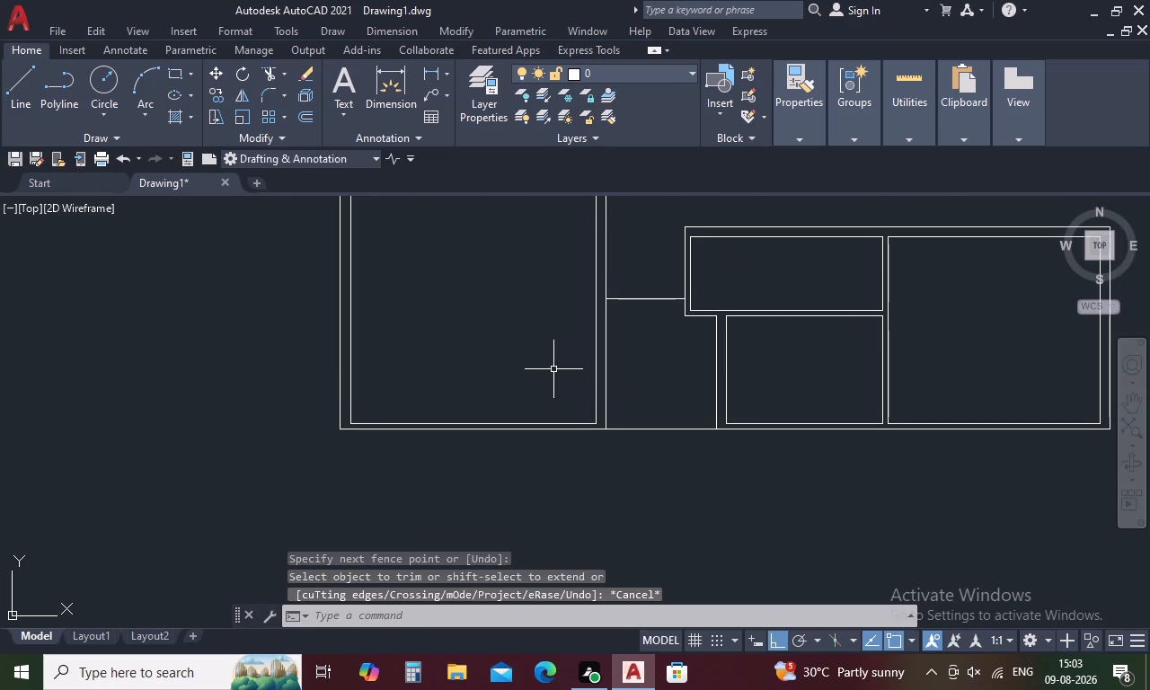
key("t")
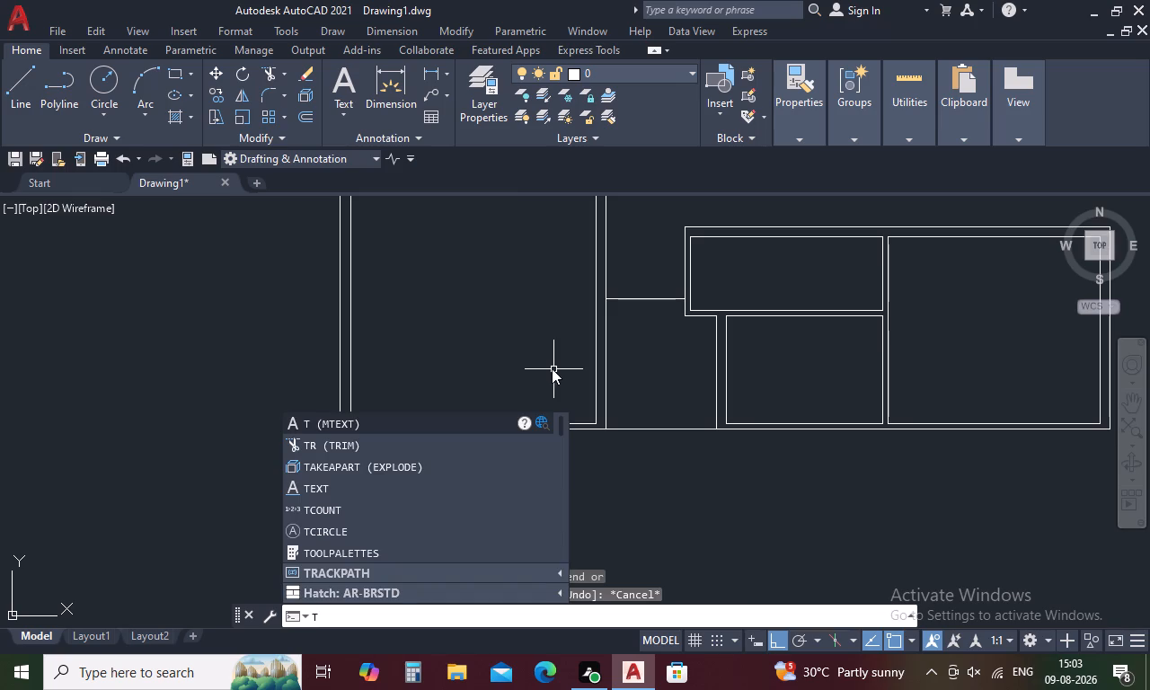
key("Escape")
Delete the bottom line segment joining the left room's outer wall to the lower middle room.
left_click(632, 428)
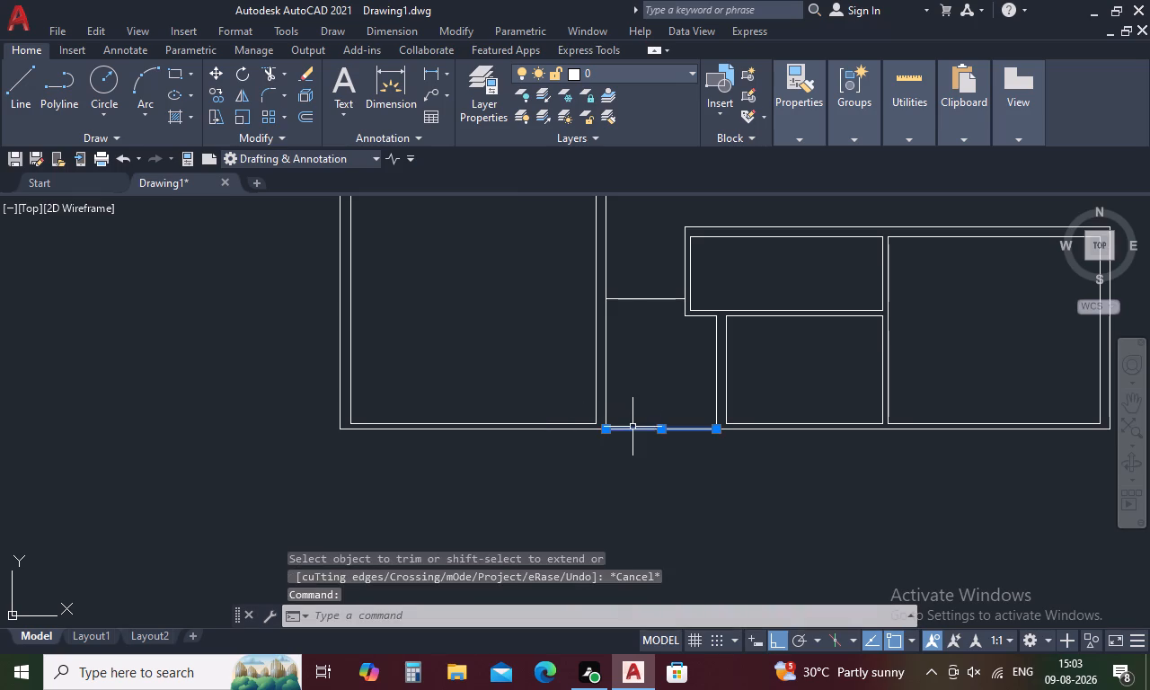
key("Delete")
scroll(626, 418, "down", 2)
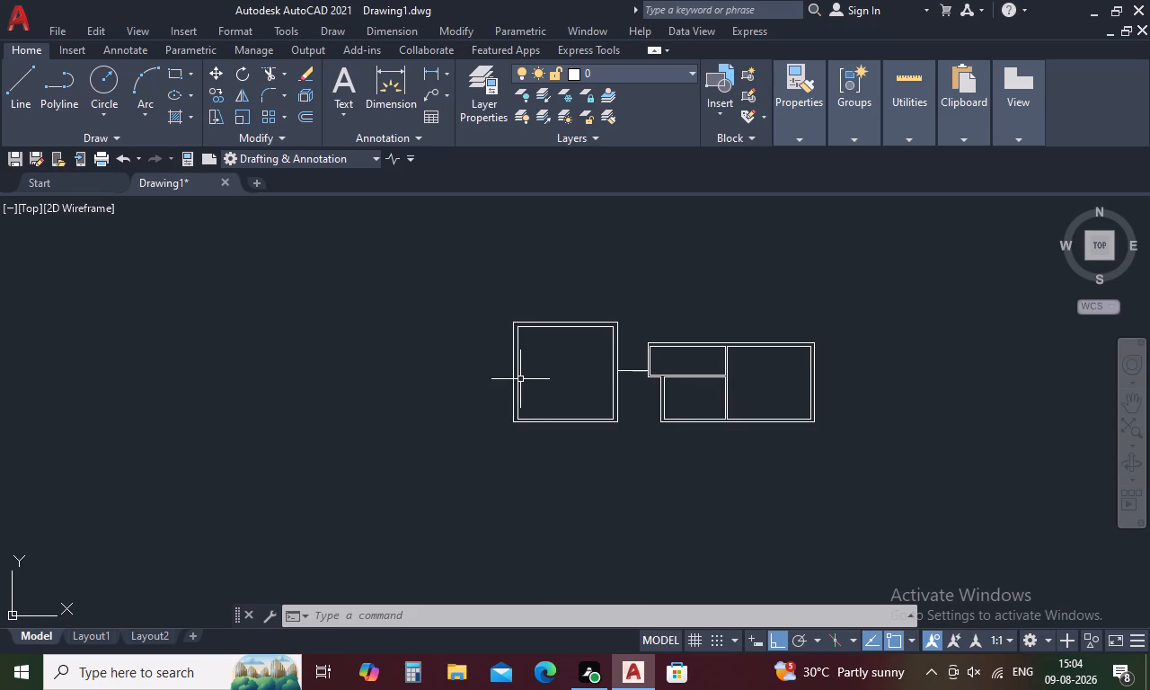
Draw a horizontal line from the right block's upper-left outer corner to the left room's outer right wall.
key("l")
key("space")
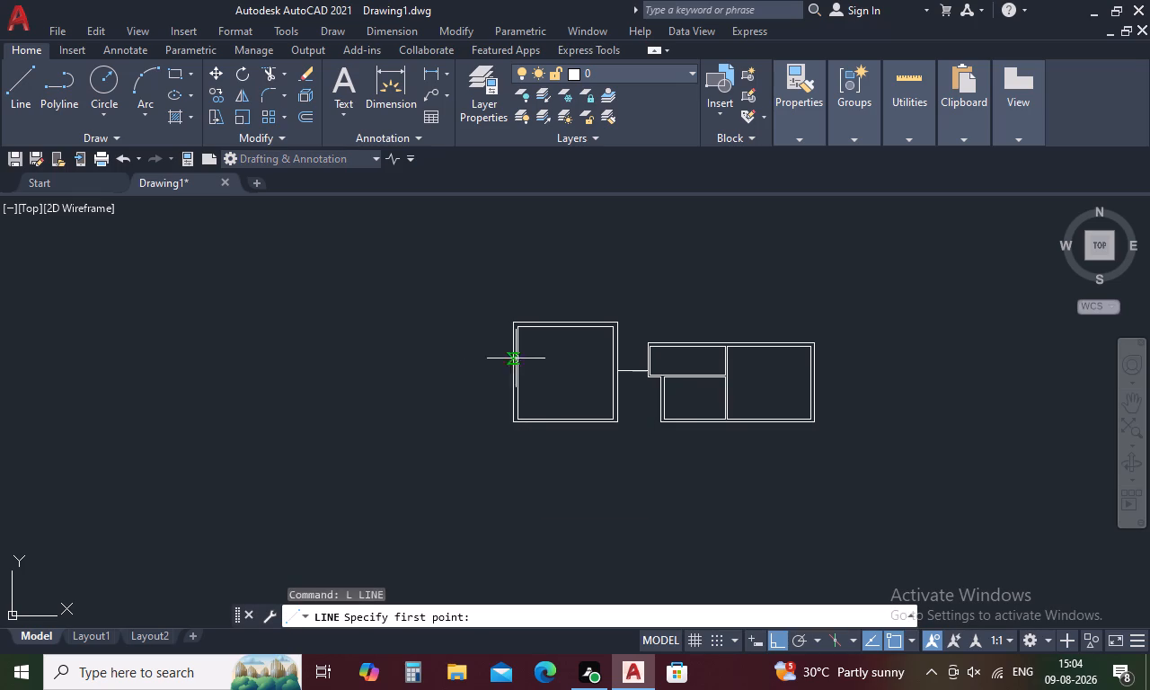
scroll(653, 335, "up", 3)
left_click(622, 370)
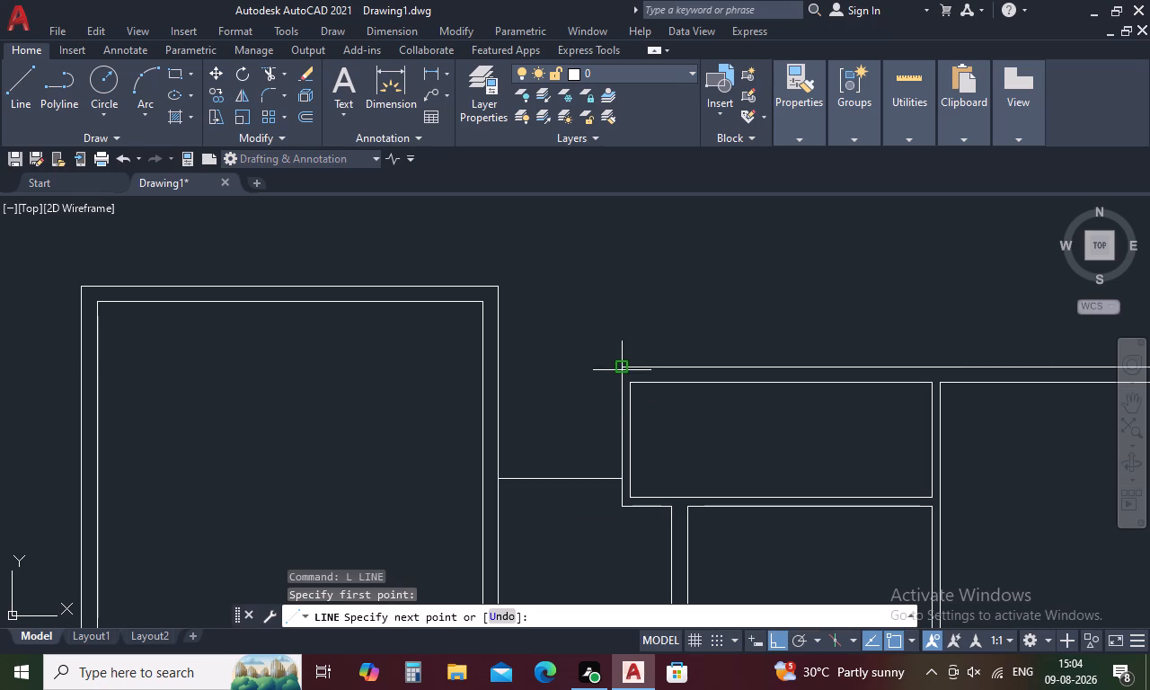
left_click(499, 366)
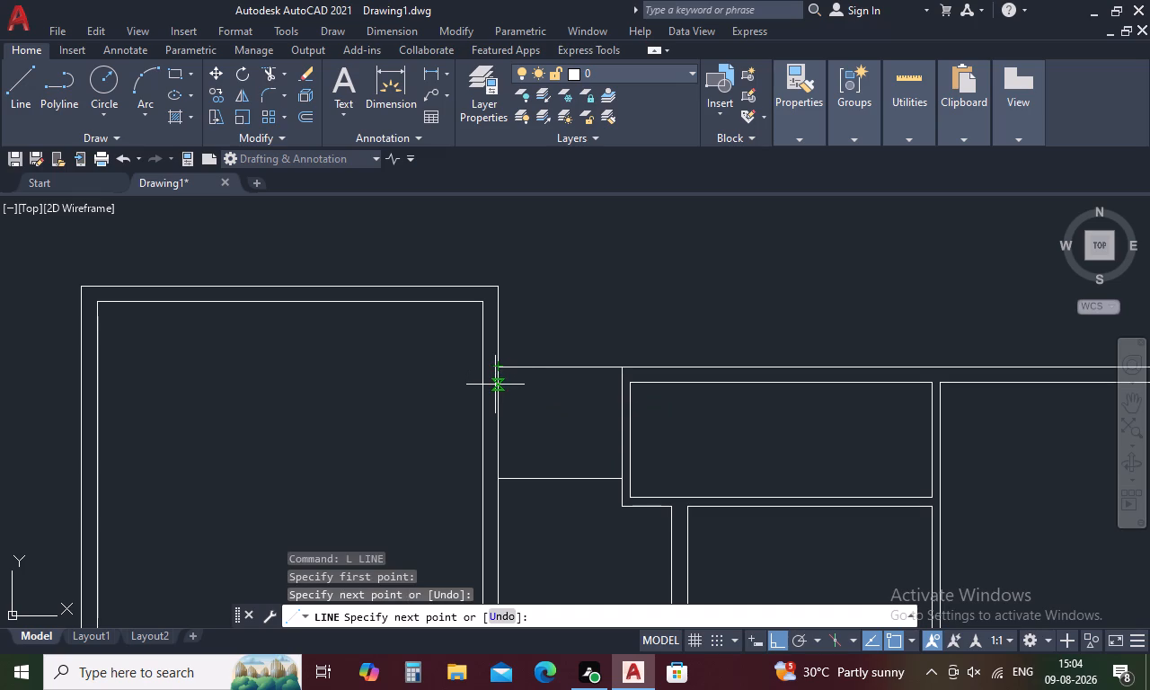
key("Escape")
scroll(529, 428, "down", 2)
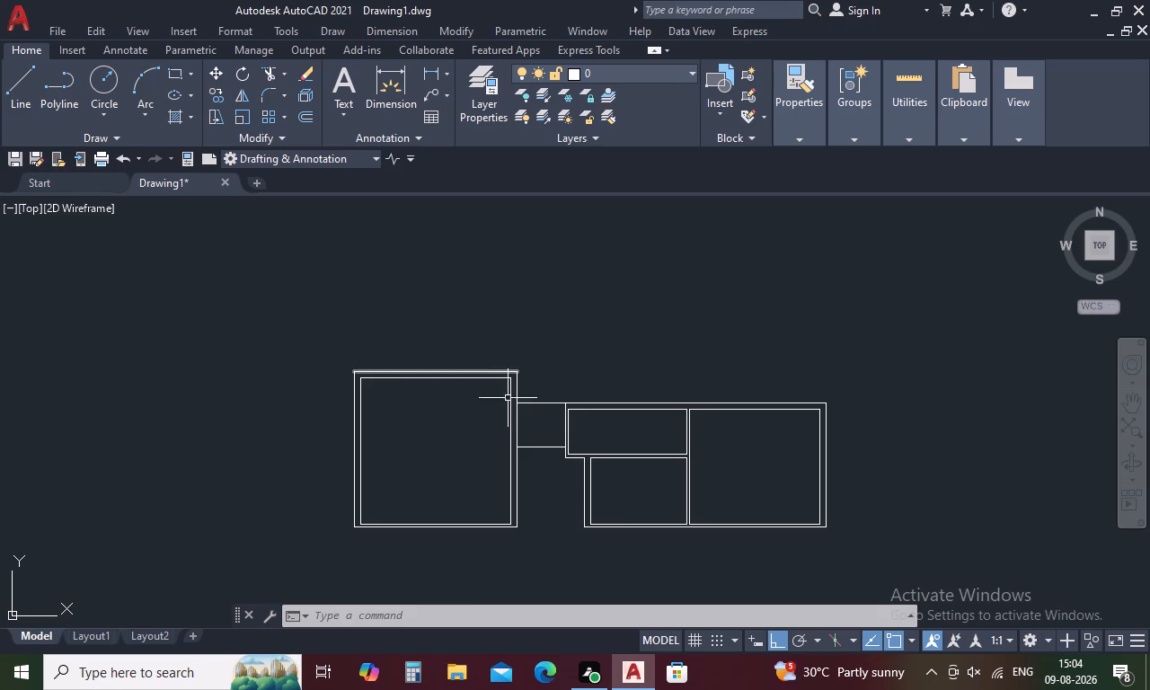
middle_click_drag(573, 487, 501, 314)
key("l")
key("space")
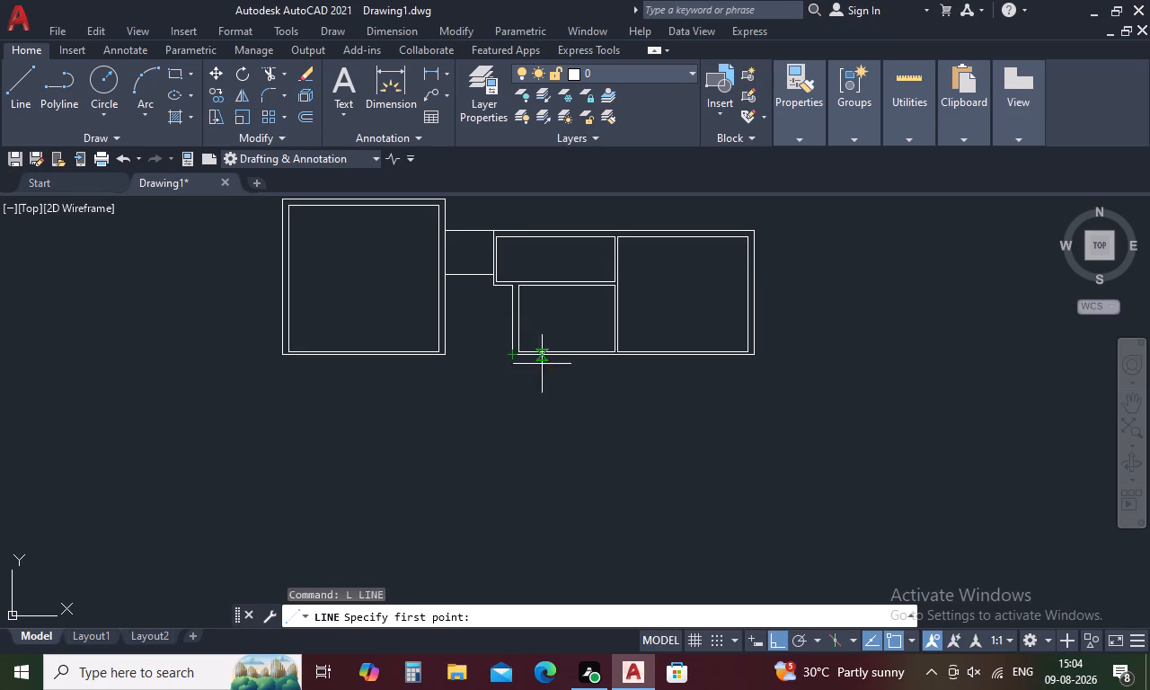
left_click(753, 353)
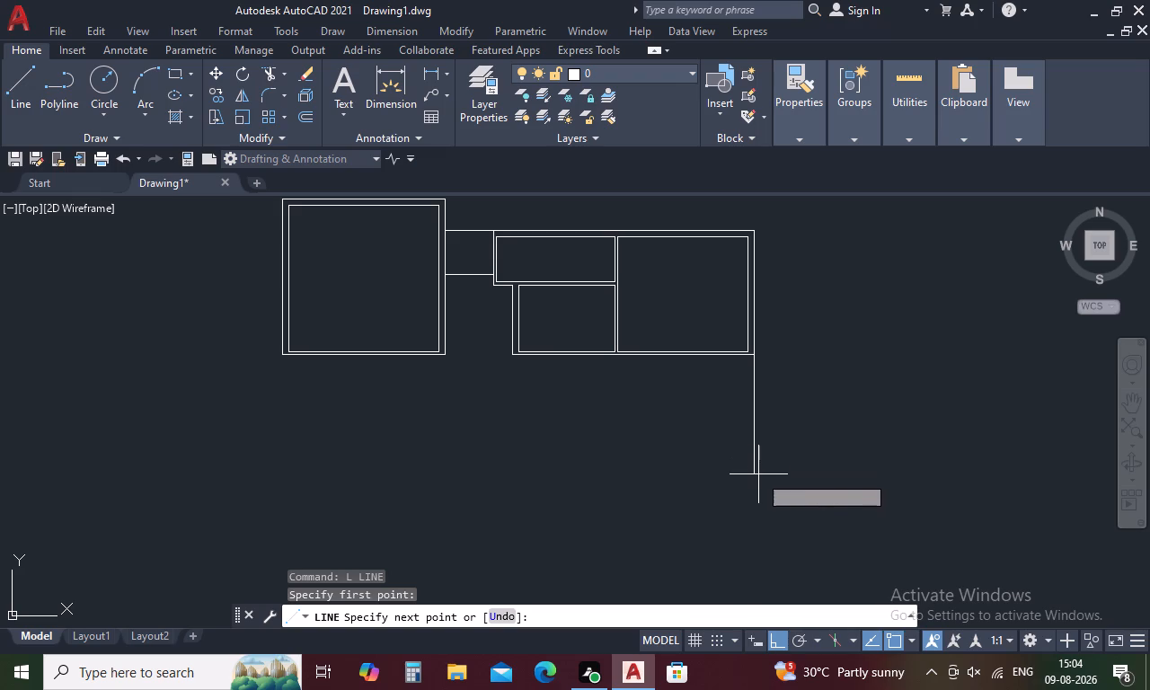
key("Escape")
Offset the large right room's outer bottom wall line 5685 mm downward.
type("O")
key("space")
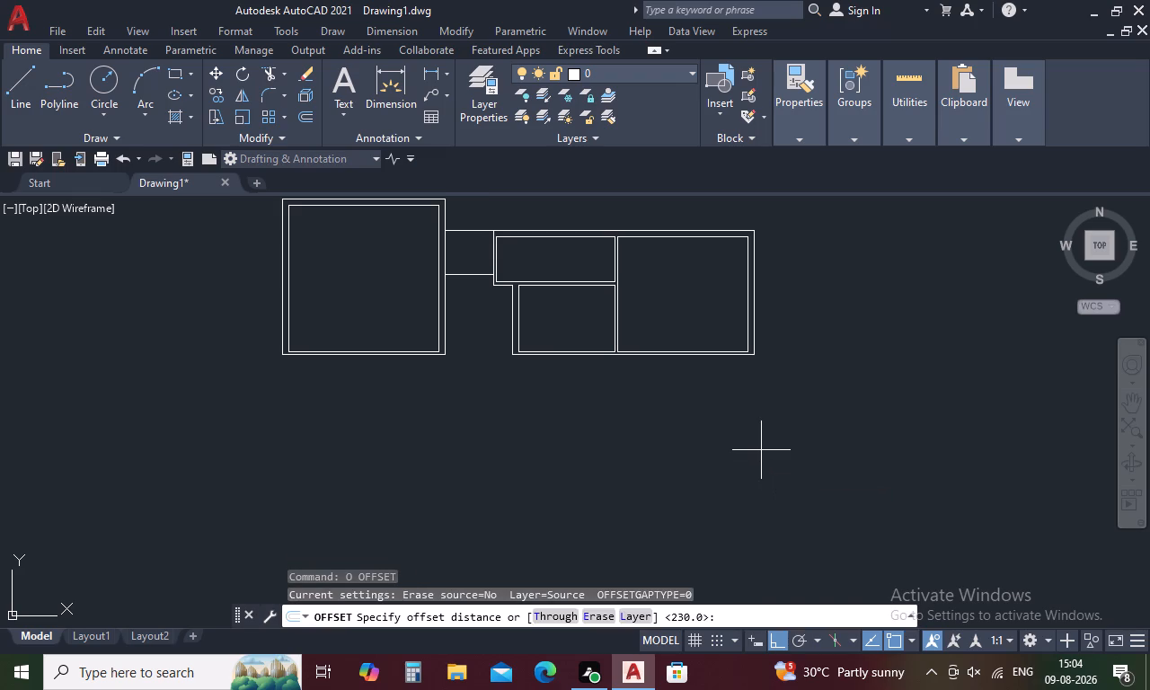
key("5")
type("686")
key("BackSpace")
type("5")
key("space")
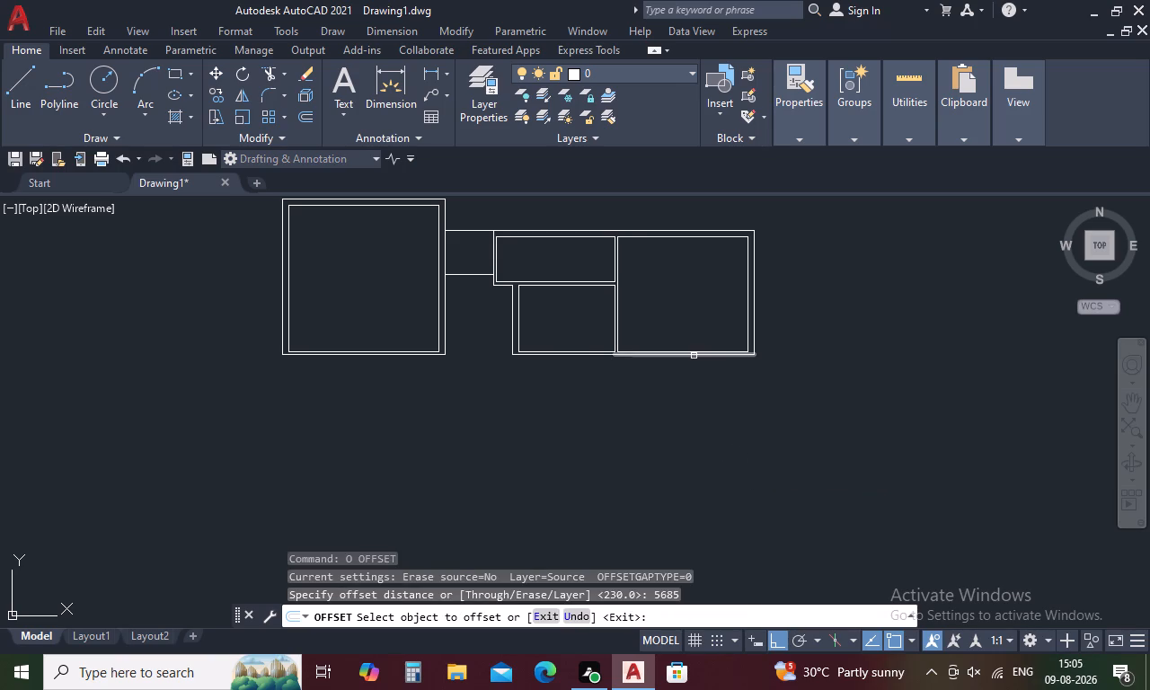
left_click(694, 356)
left_click(695, 434)
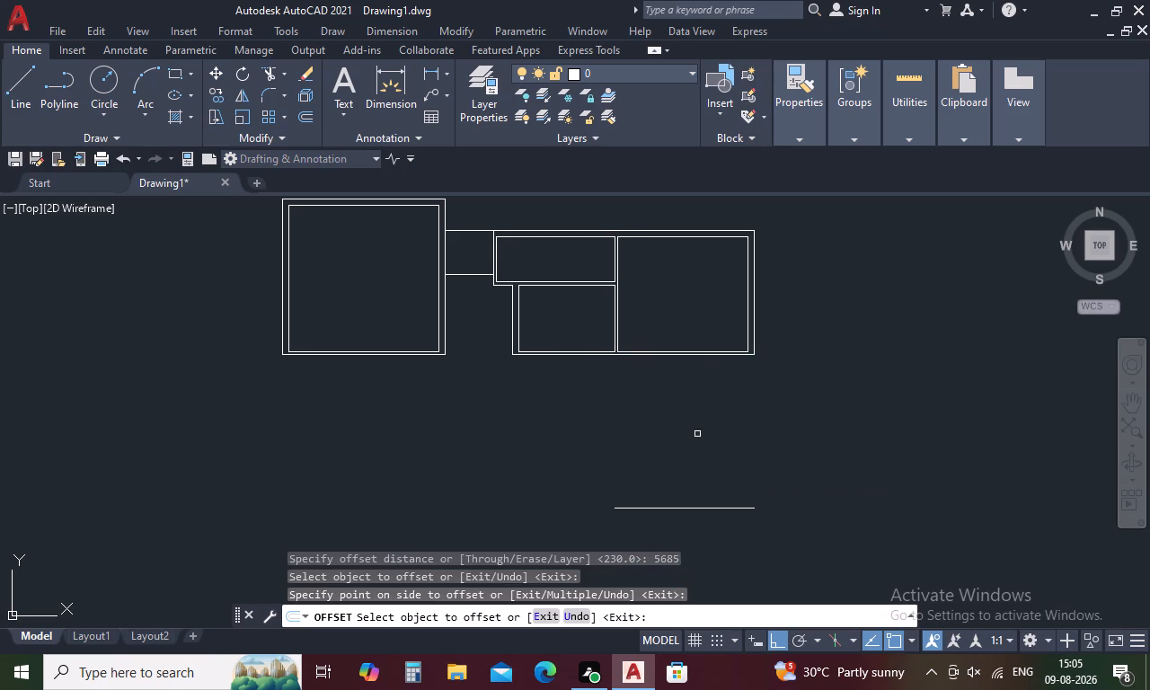
key("space")
Offset the new lowest horizontal line 230 mm downward to form the lower room's outer bottom wall line.
key("space")
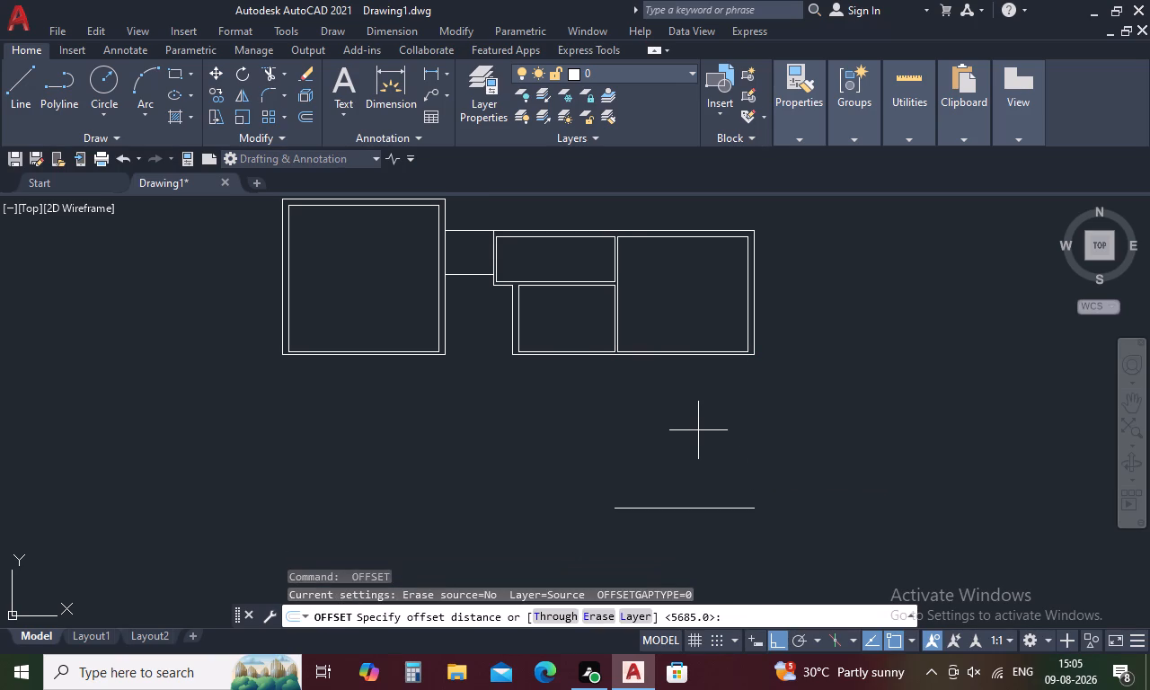
key("1")
key("BackSpace")
type("230")
key("space")
left_click(694, 508)
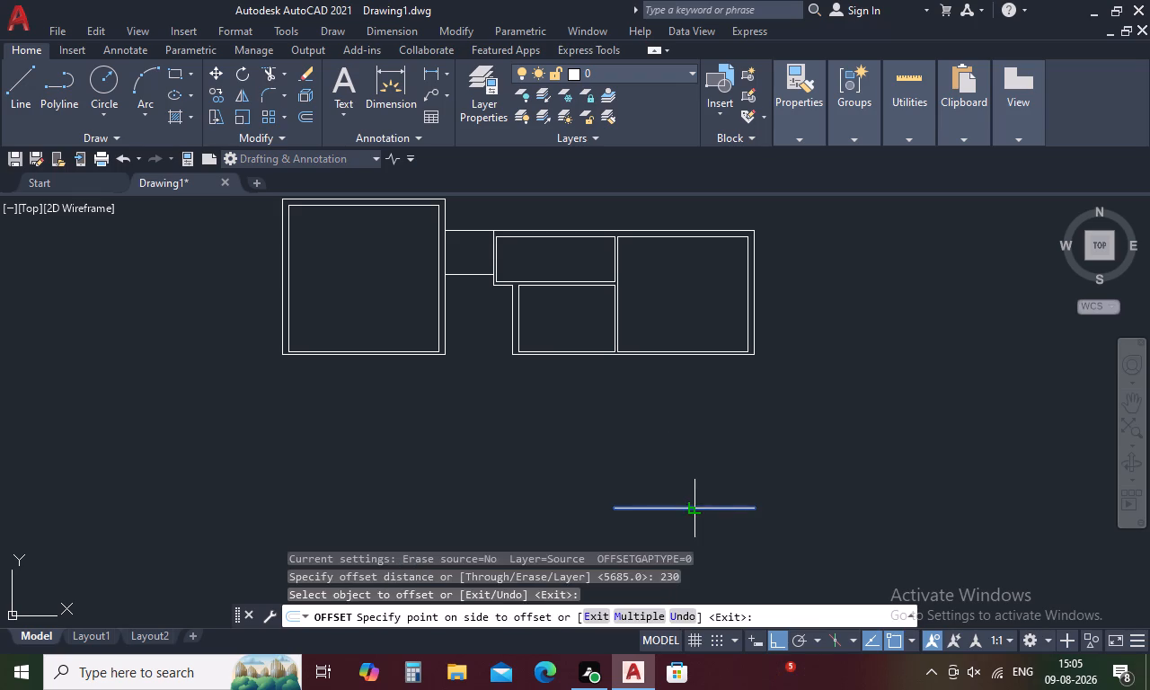
left_click(694, 555)
key("Escape")
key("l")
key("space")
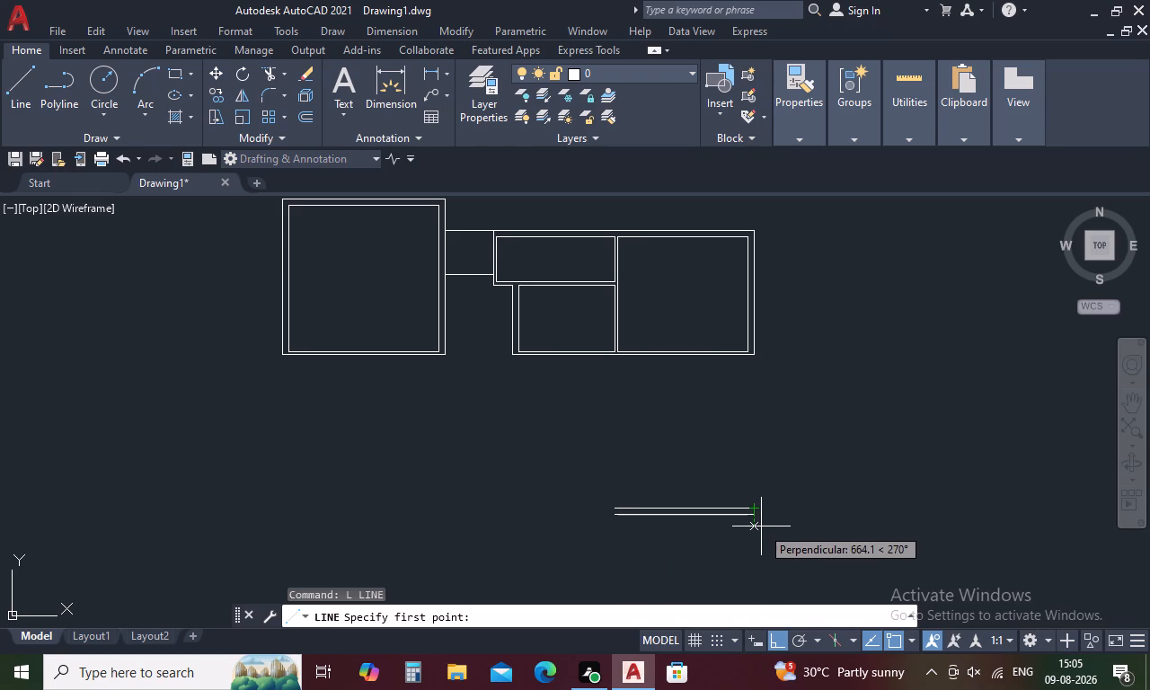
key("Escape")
Draw a vertical line from the lowest line's right end up to the large right room's lower-right outer corner.
type("L")
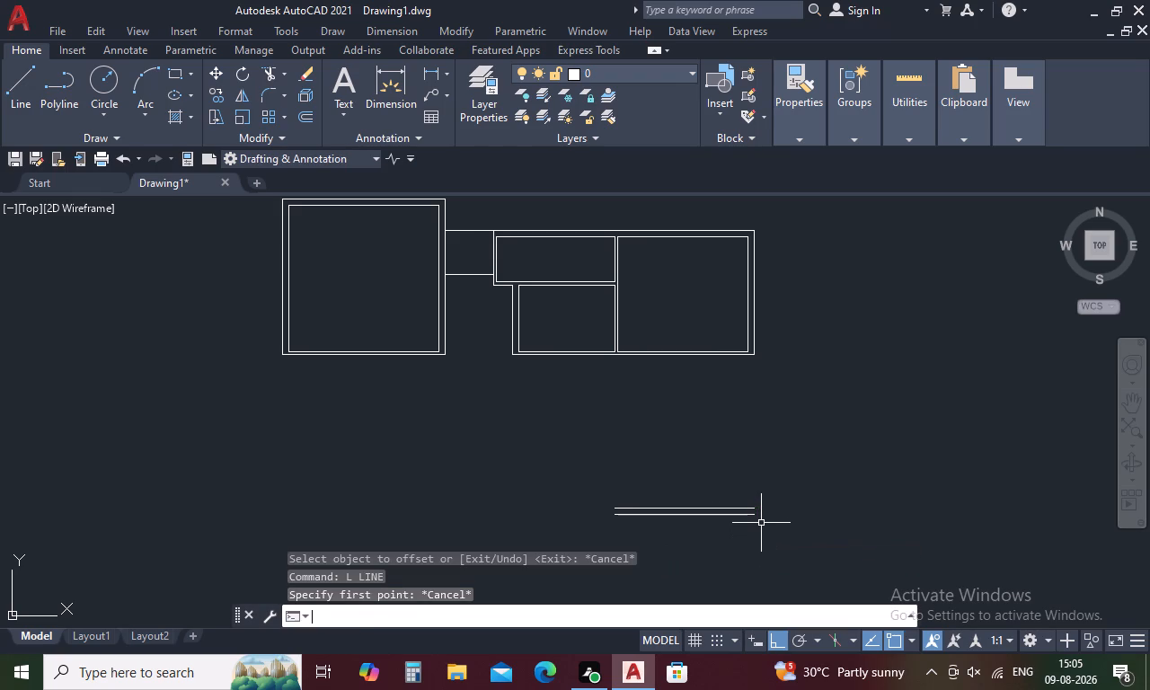
key("space")
left_click(750, 515)
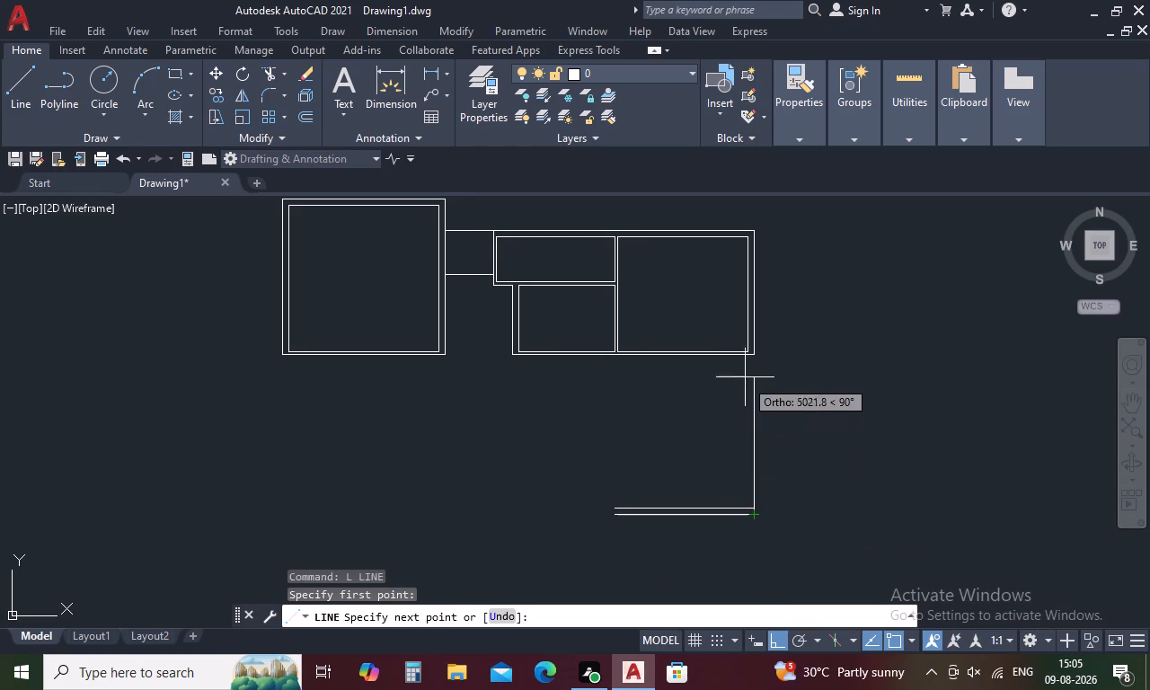
left_click(755, 354)
key("Escape")
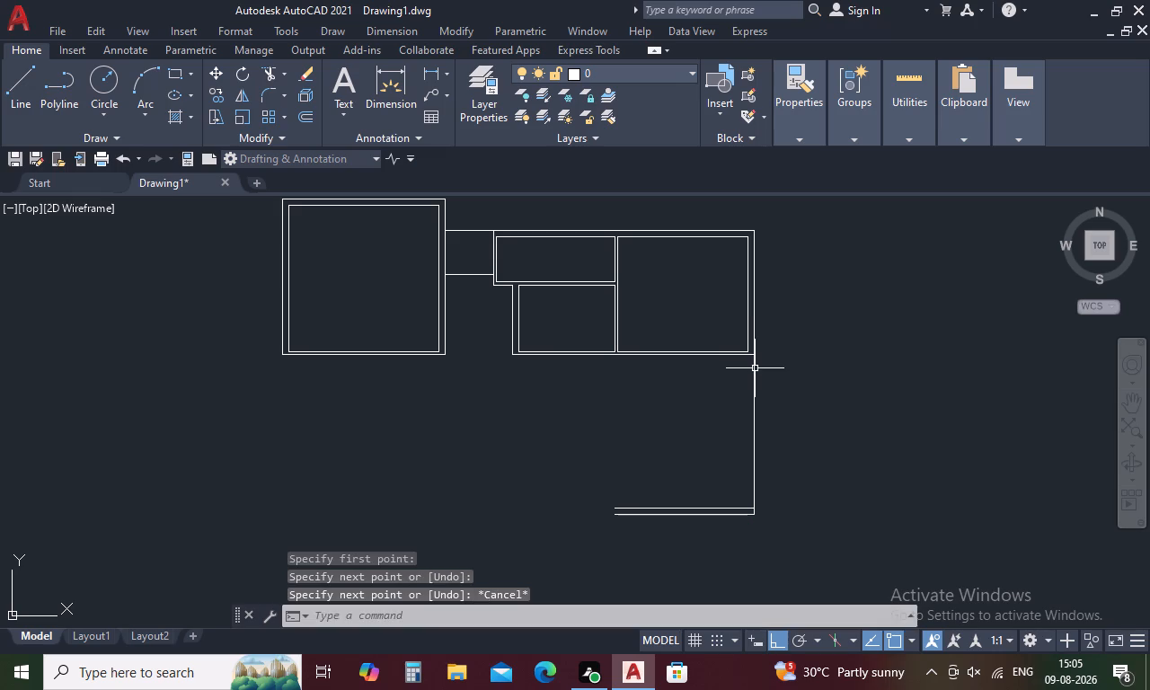
Offset the lower room's outer right wall line 230 mm inward.
key("o")
key("space")
type("230")
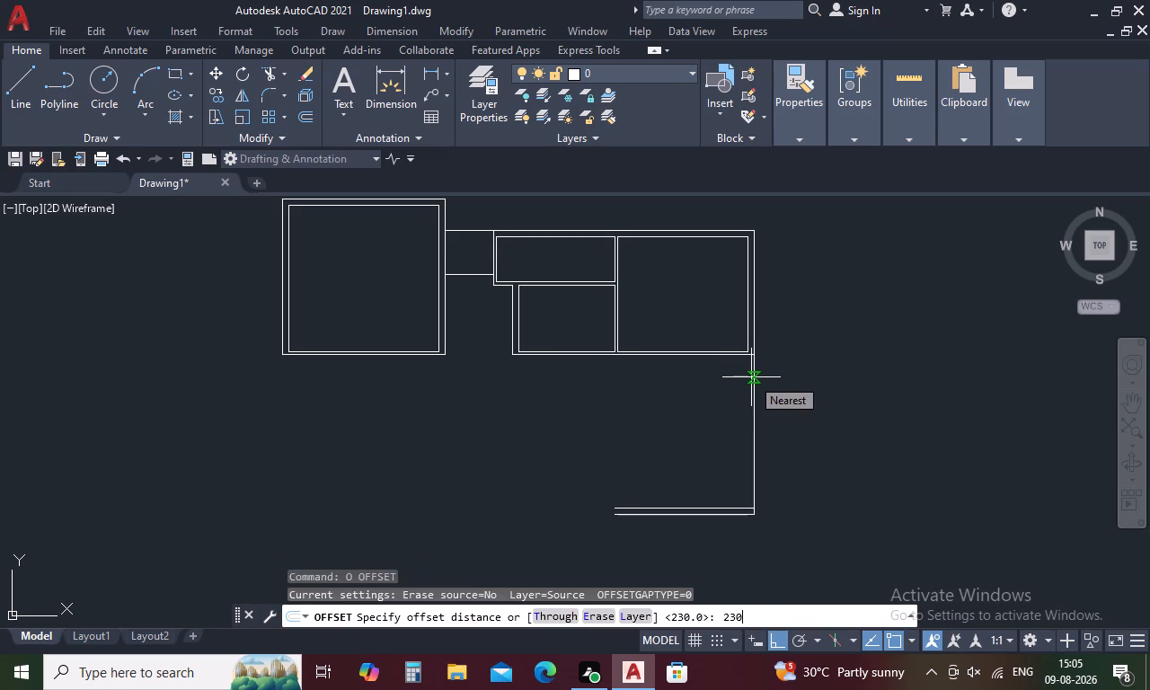
key("space")
left_click(753, 404)
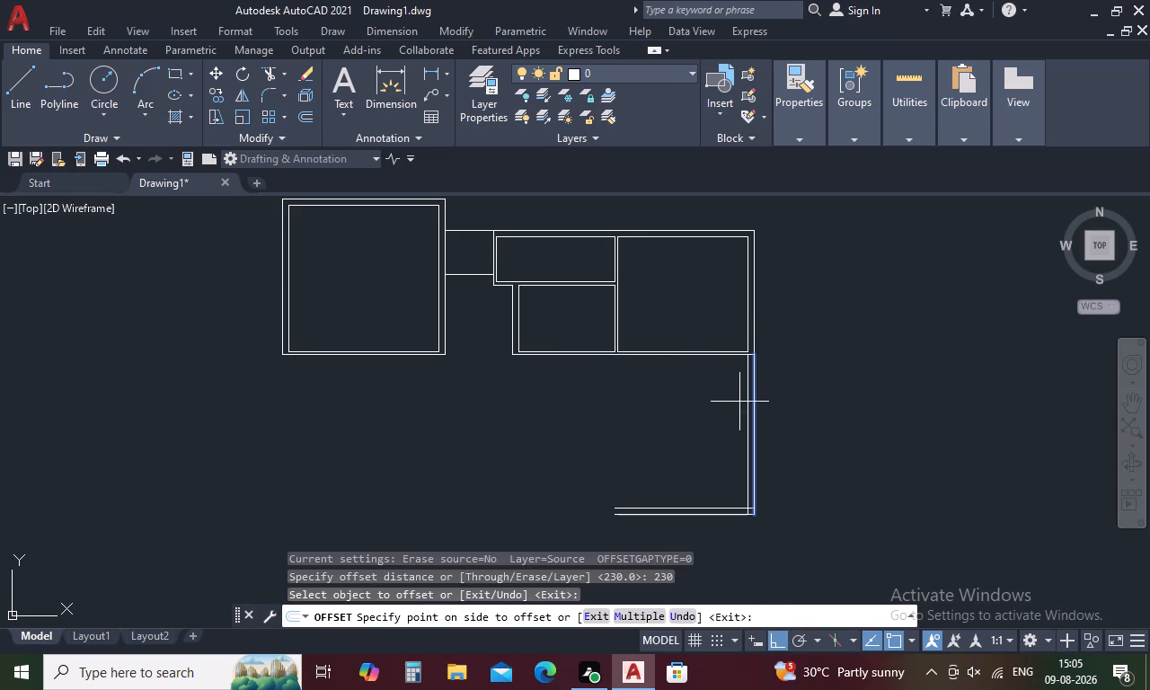
left_click(729, 406)
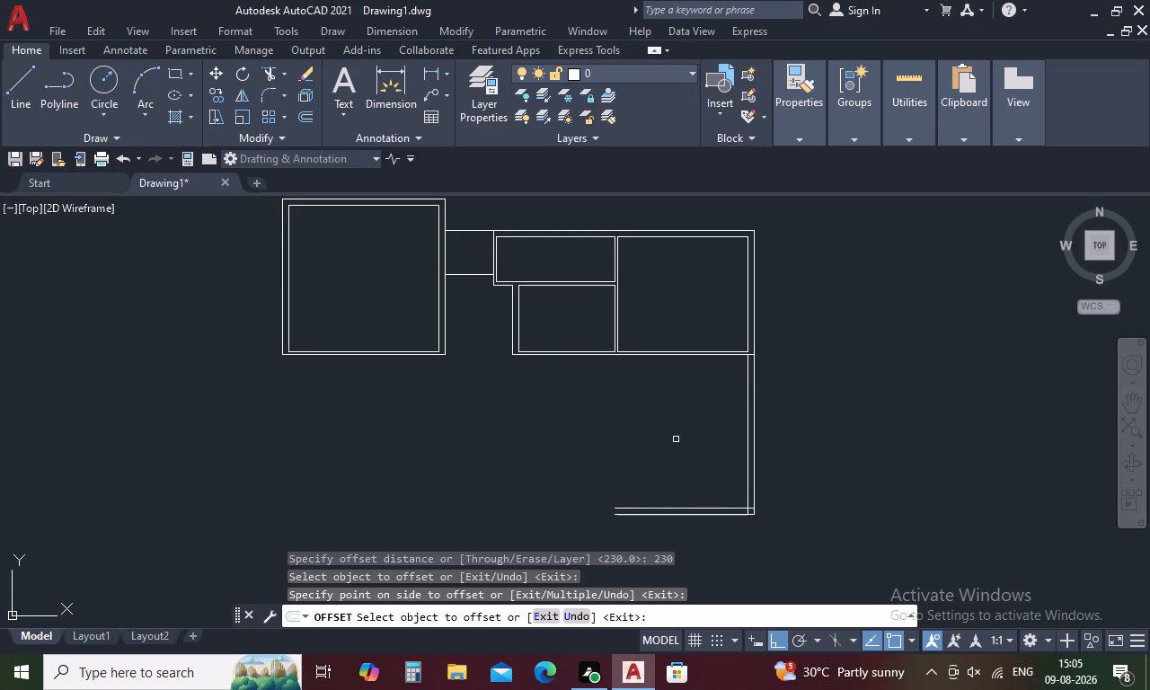
key("Escape")
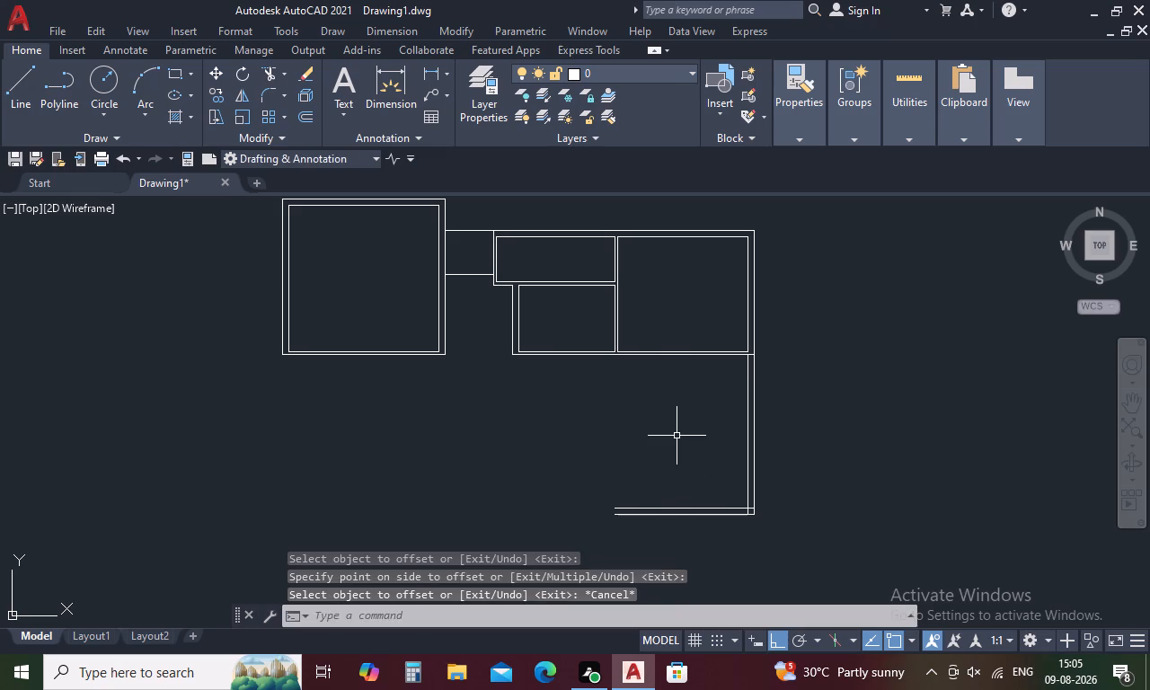
Trim the line crossing the lower room's right wall at its top and the overlapping inner lines at its bottom corner.
type("TR")
key("space")
scroll(755, 349, "up", 2)
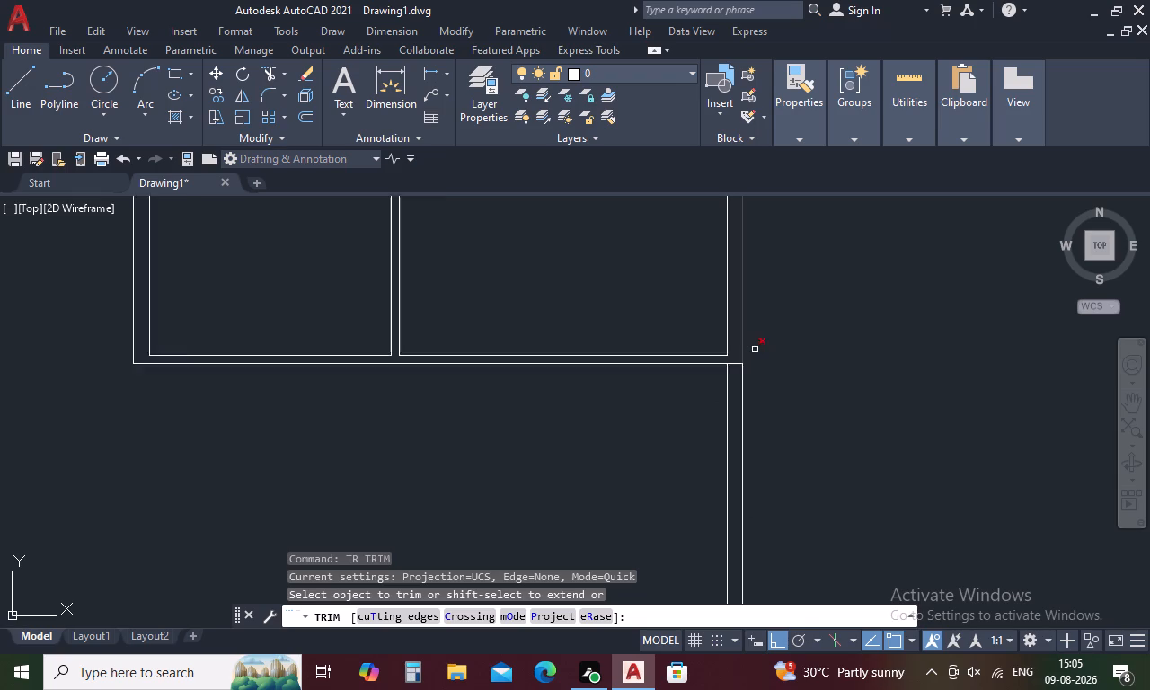
scroll(755, 349, "up", 1)
left_click(720, 374)
scroll(720, 374, "down", 3)
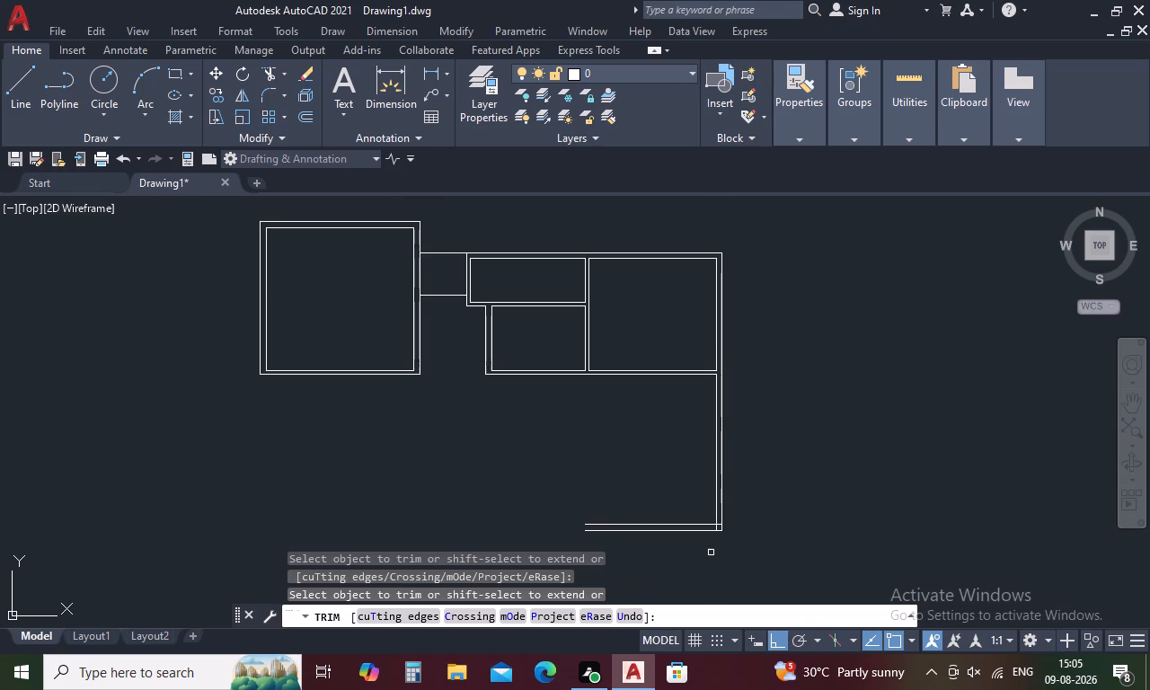
scroll(719, 529, "up", 4)
left_click_drag(690, 483, 654, 523)
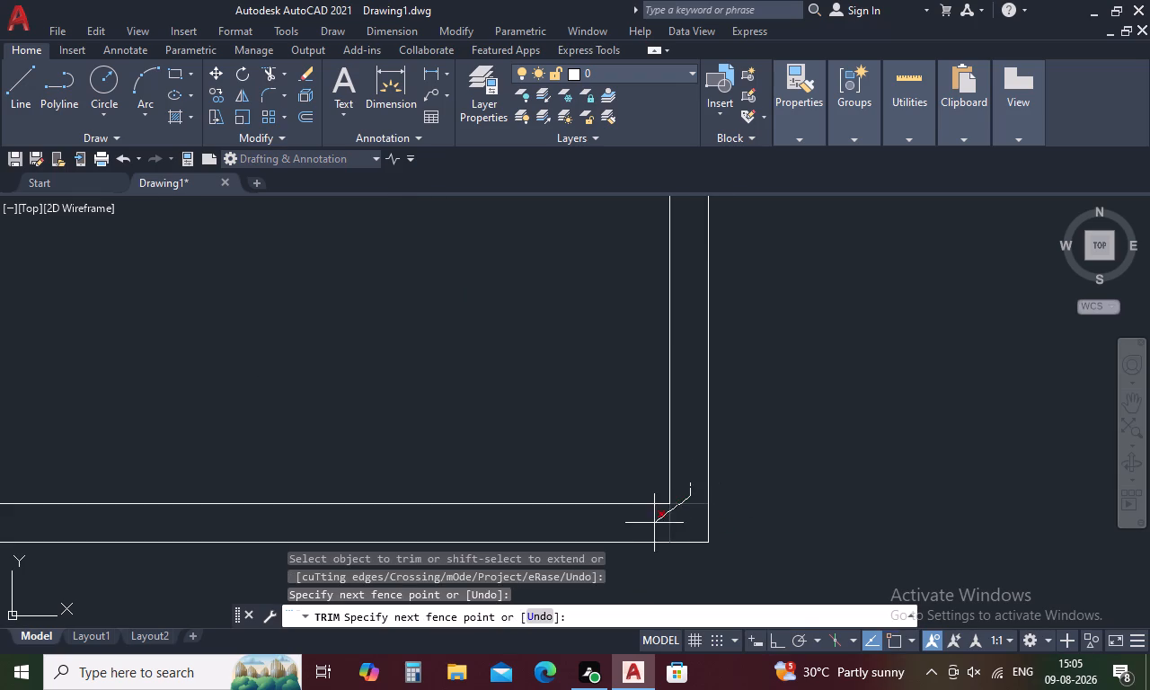
left_click_drag(654, 523, 650, 525)
scroll(644, 525, "down", 3)
key("Escape")
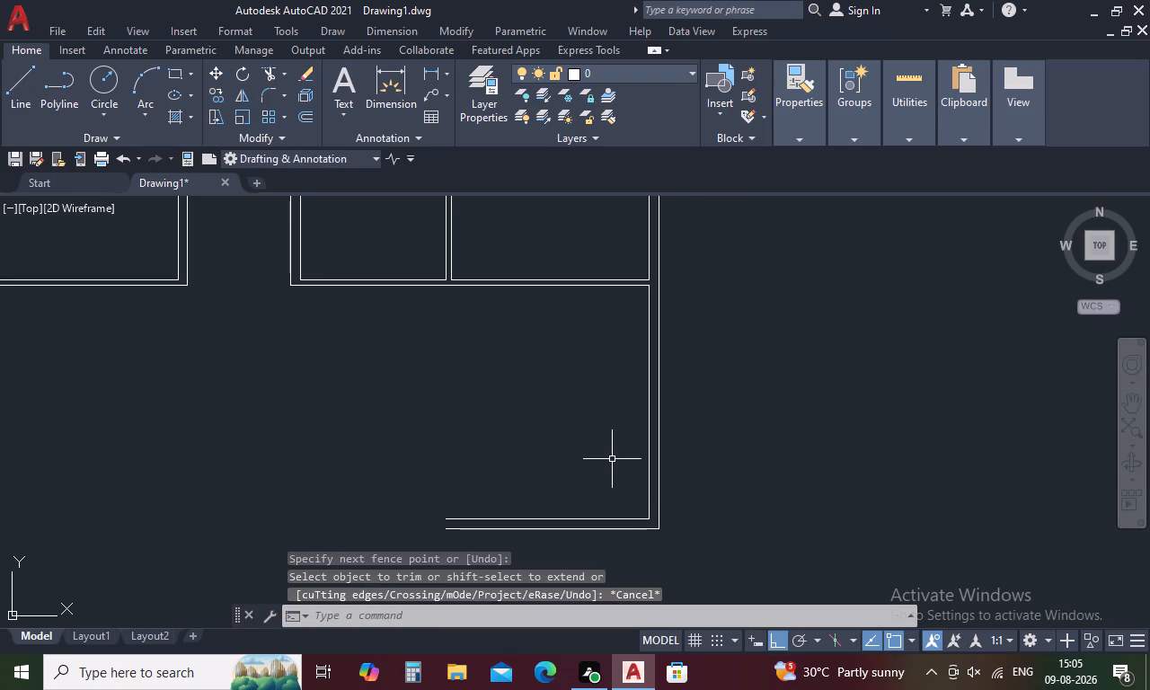
Offset the lower room's inner right wall line 4820 mm to the left to form its inner left wall line.
key("o")
key("space")
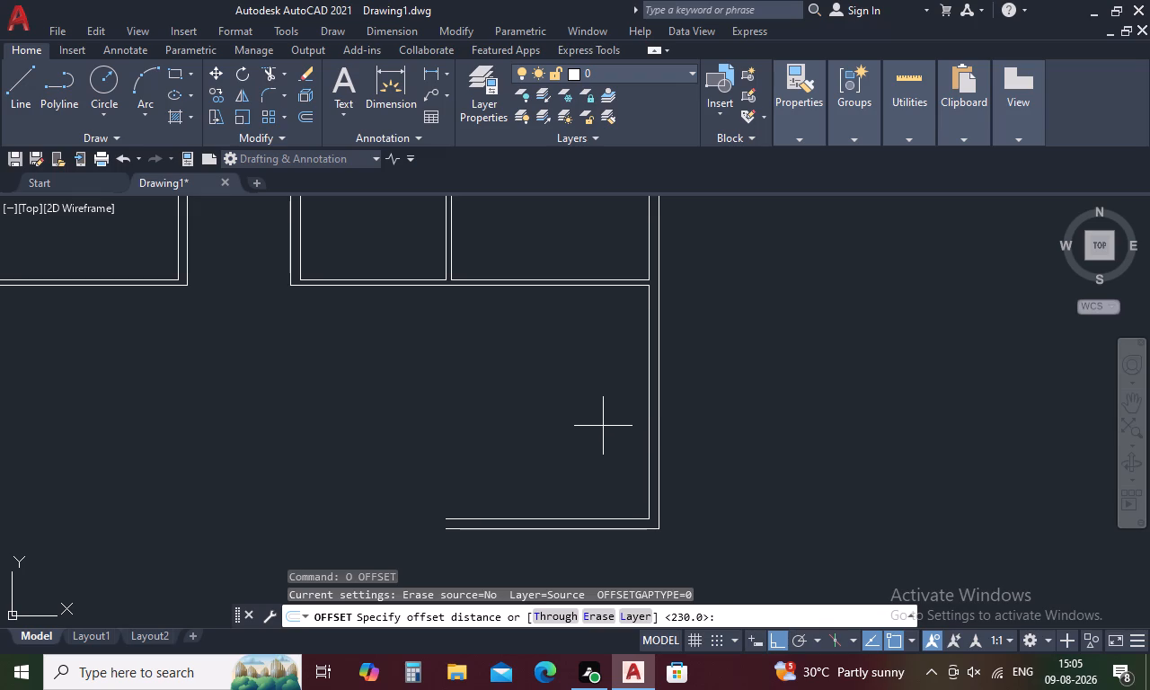
type("48")
key("2")
type("0")
key("space")
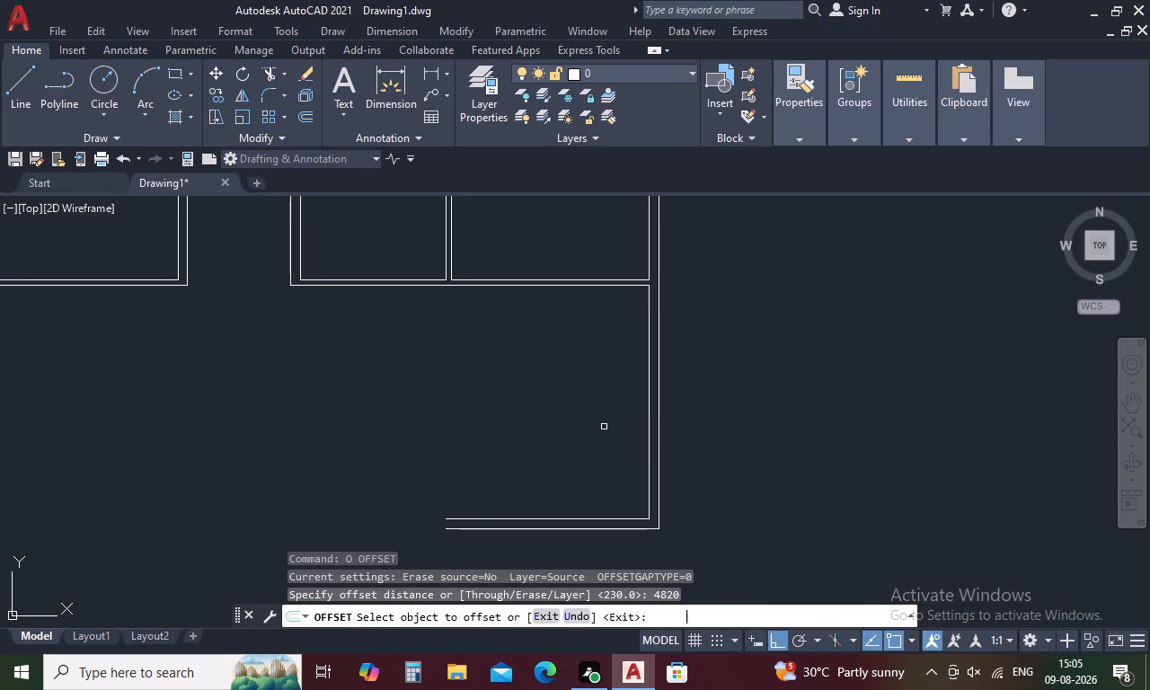
left_click(650, 401)
left_click(508, 421)
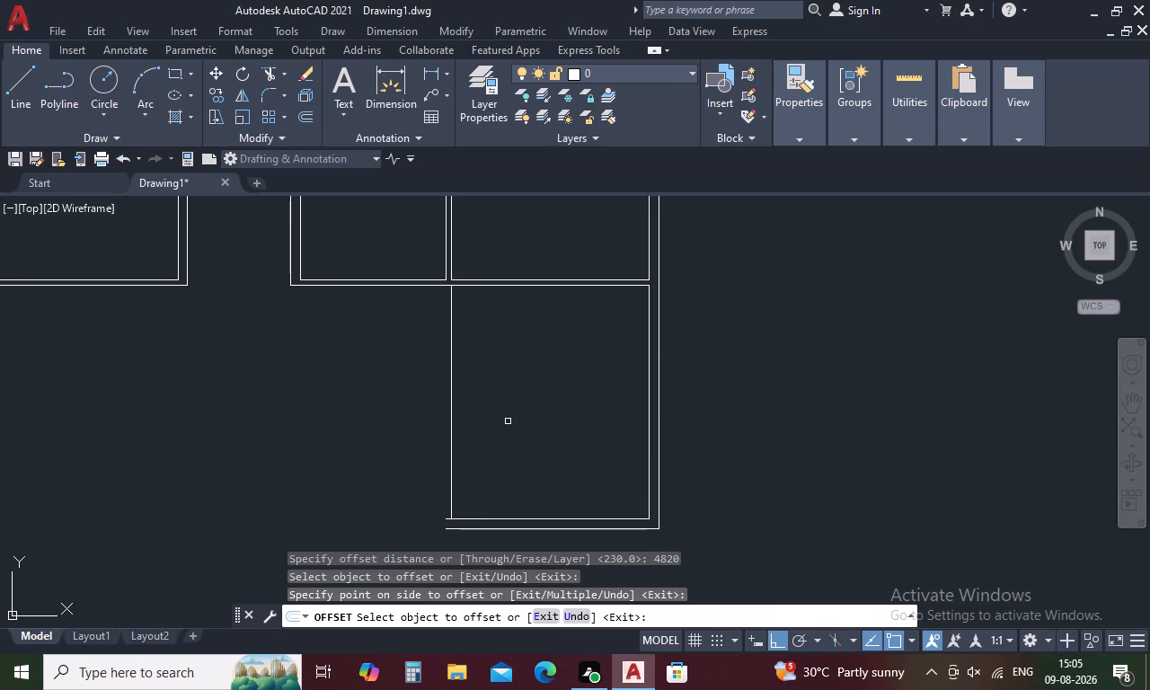
key("space")
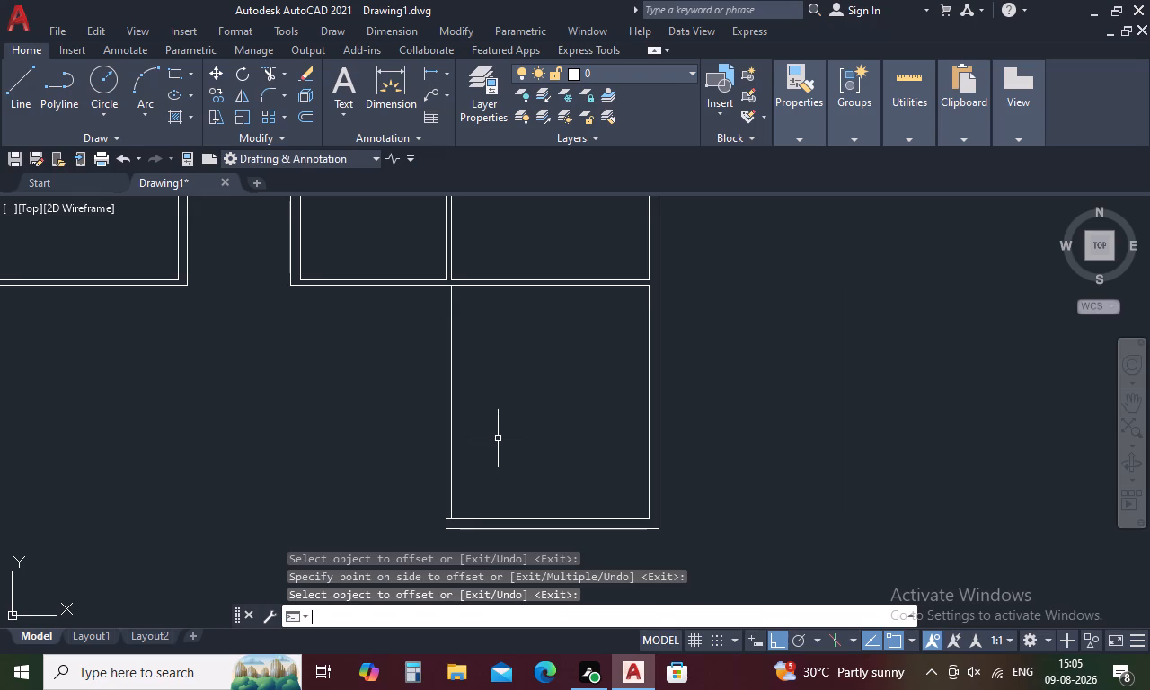
Offset the lower room's inner left wall line 230 mm outward to form the outer left wall line.
key("space")
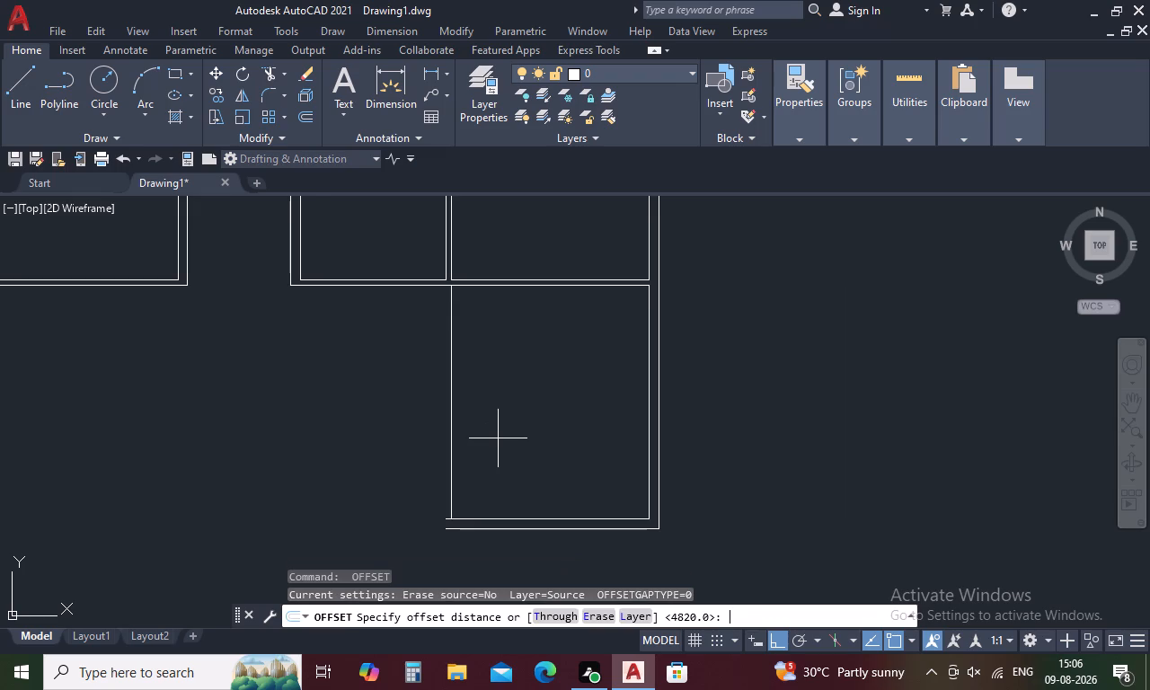
key("2")
key("3")
key("0")
key("space")
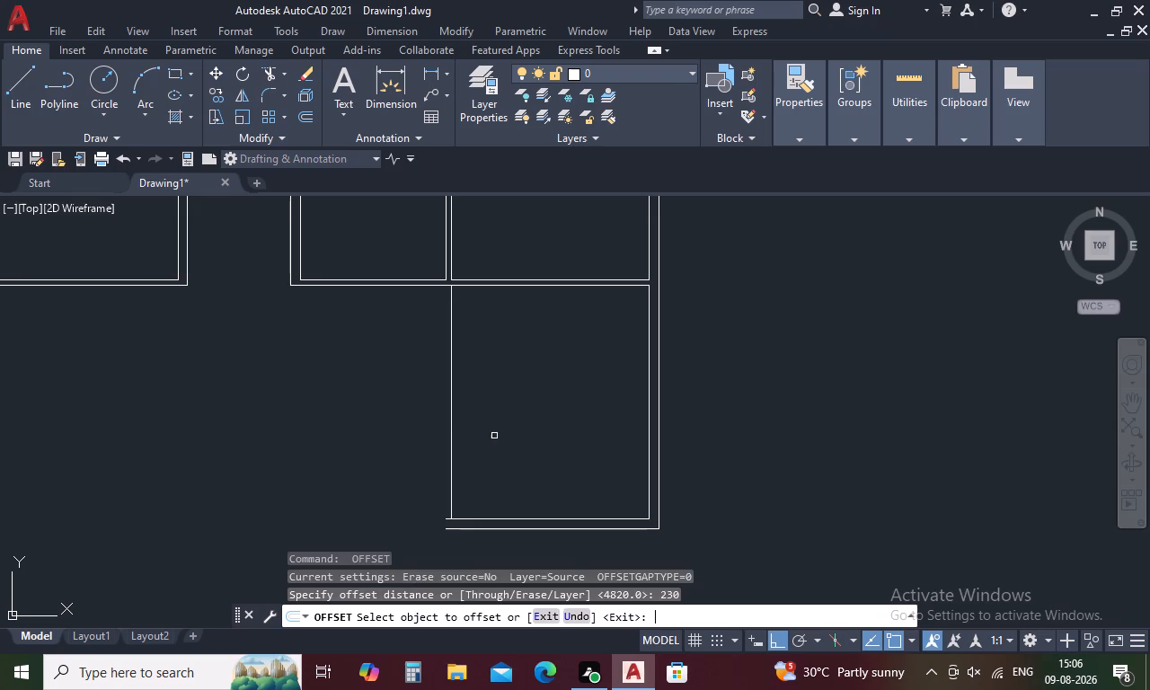
left_click(450, 448)
left_click(412, 453)
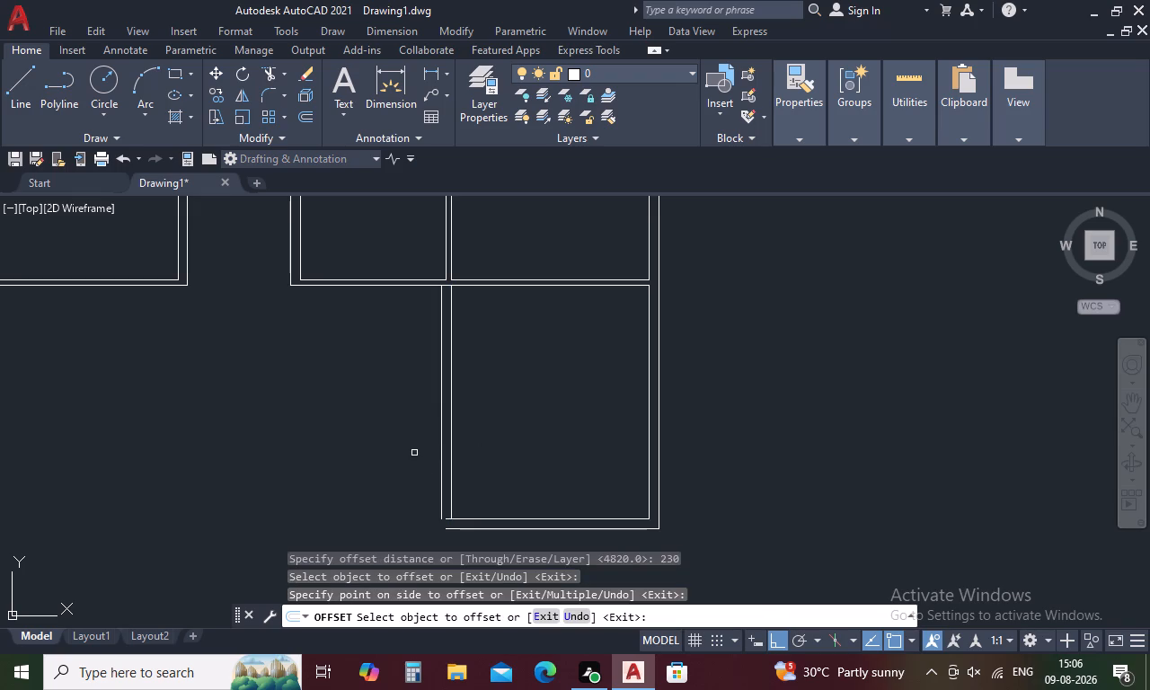
key("Escape")
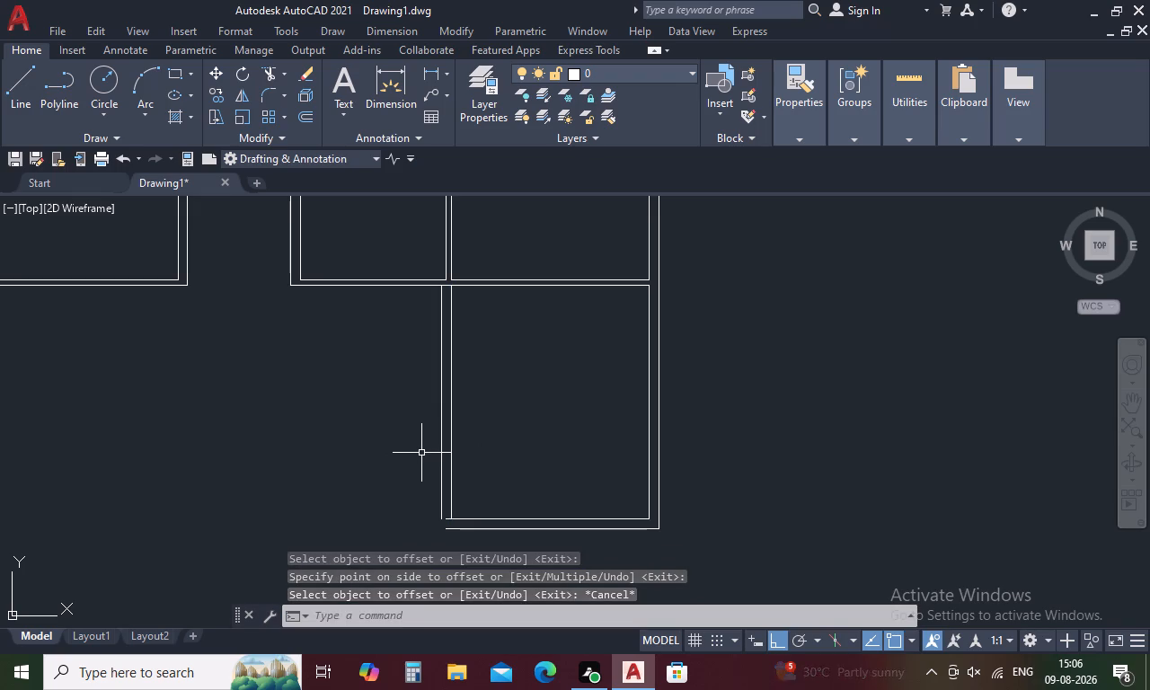
Fillet the lower room's outer left and outer bottom wall lines with zero radius to close the corner.
type("F")
key("space")
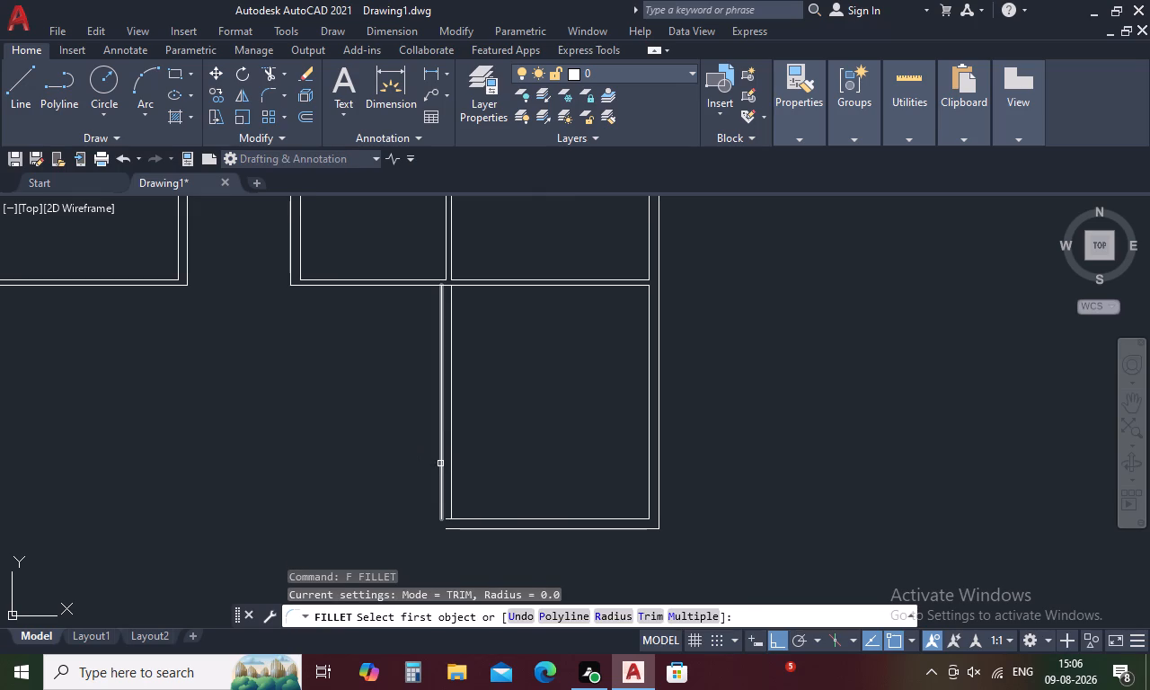
left_click(440, 464)
left_click(460, 531)
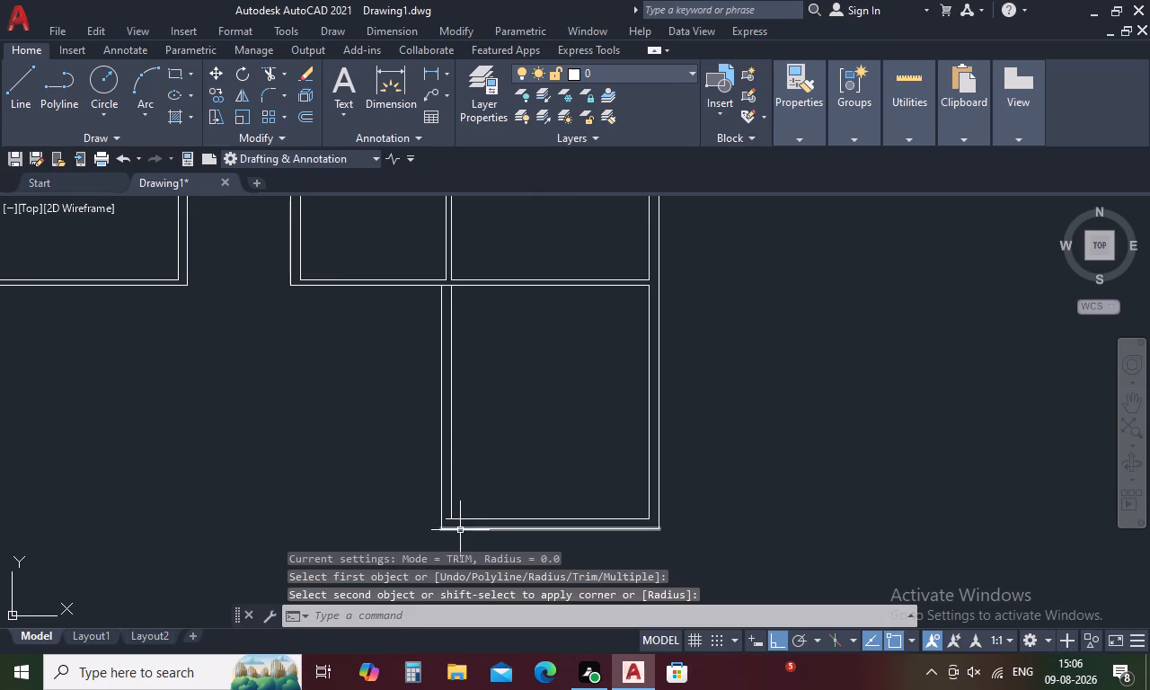
key("Escape")
Trim the inner bottom line's overhang at the lower room's bottom-left corner and the line crossing the top of its left wall.
key("t")
key("r")
key("space")
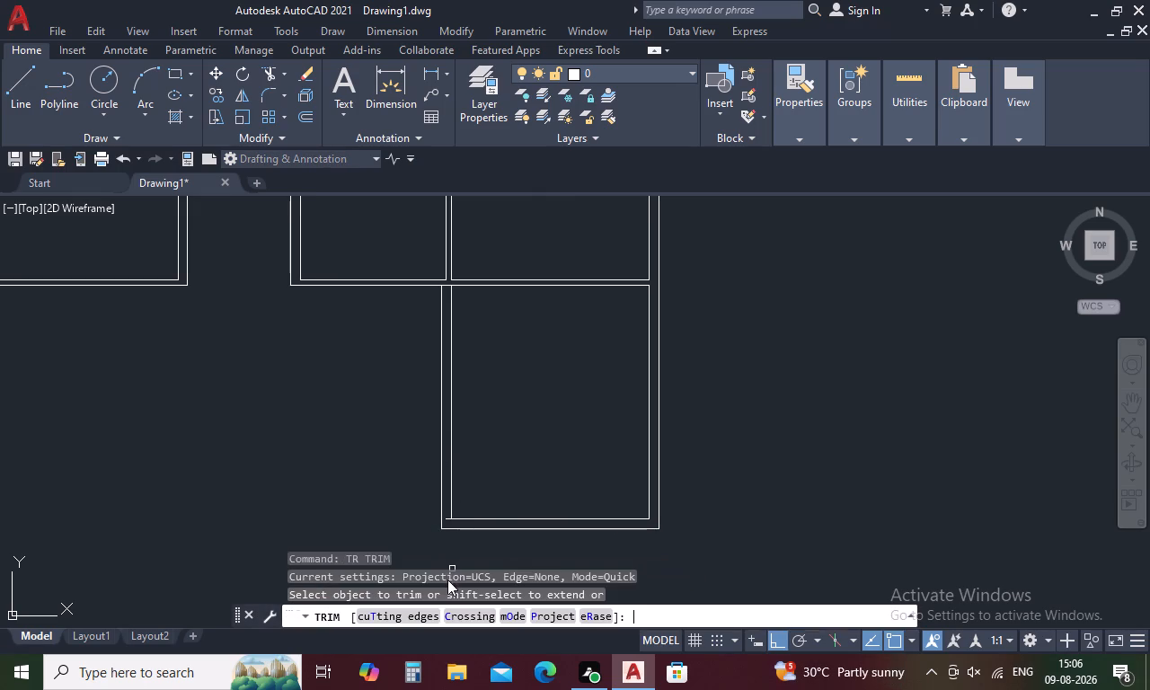
scroll(448, 525, "up", 2)
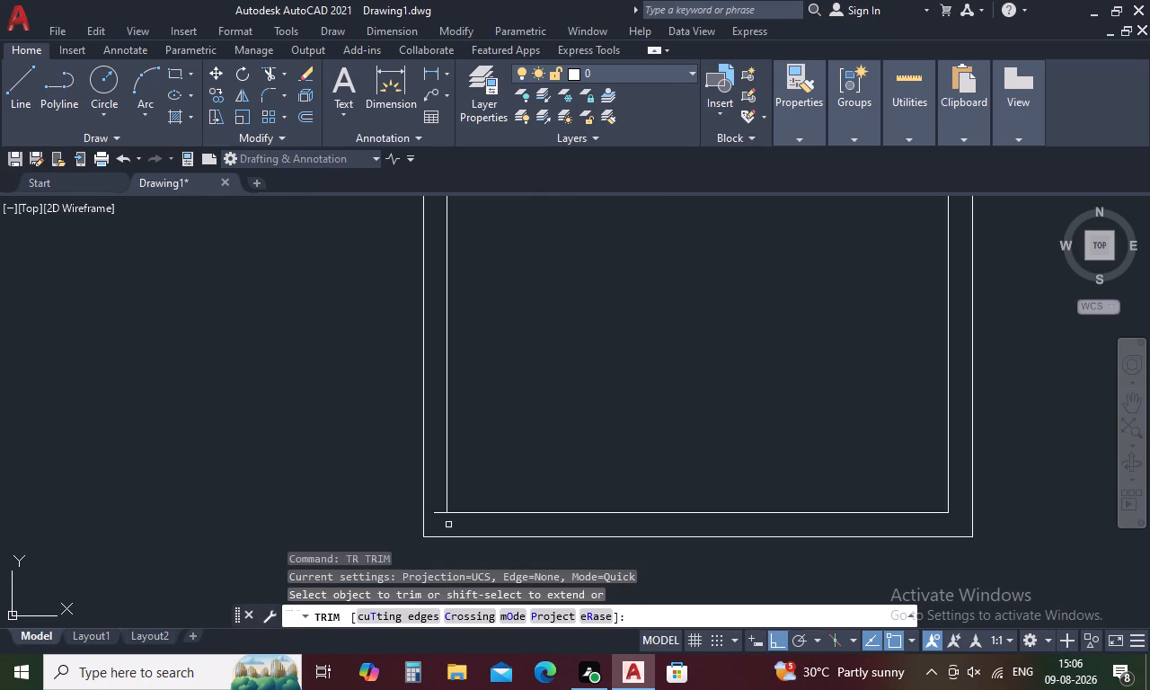
scroll(448, 525, "up", 1)
left_click(432, 506)
scroll(432, 506, "down", 4)
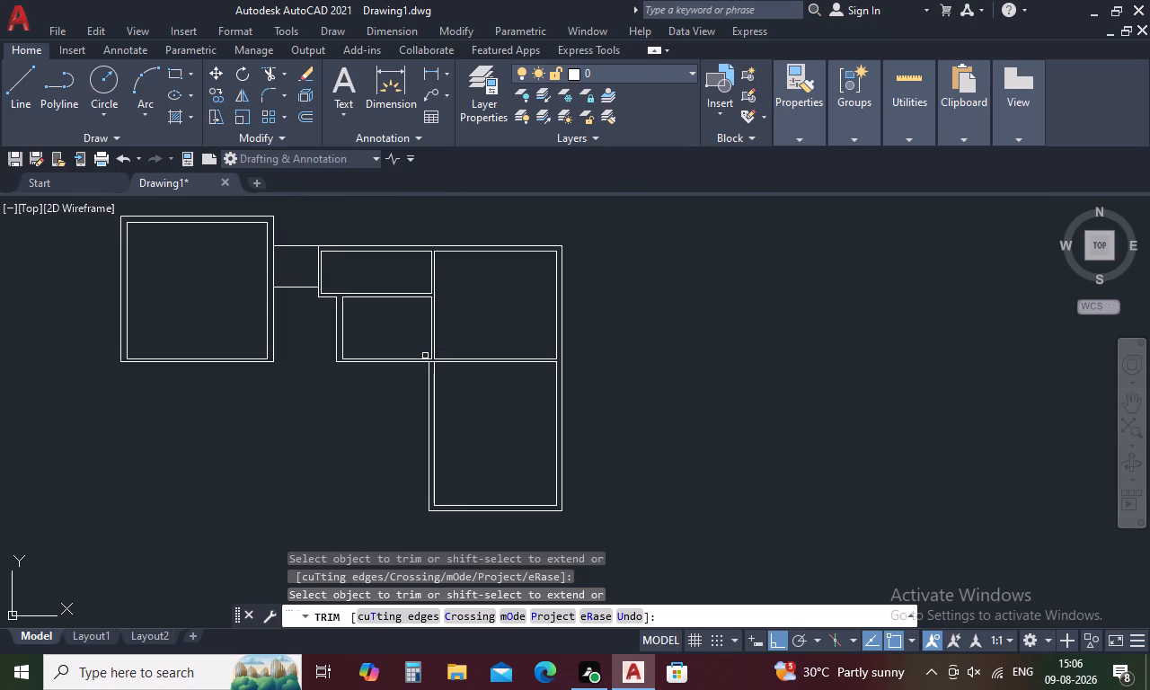
scroll(425, 356, "up", 4)
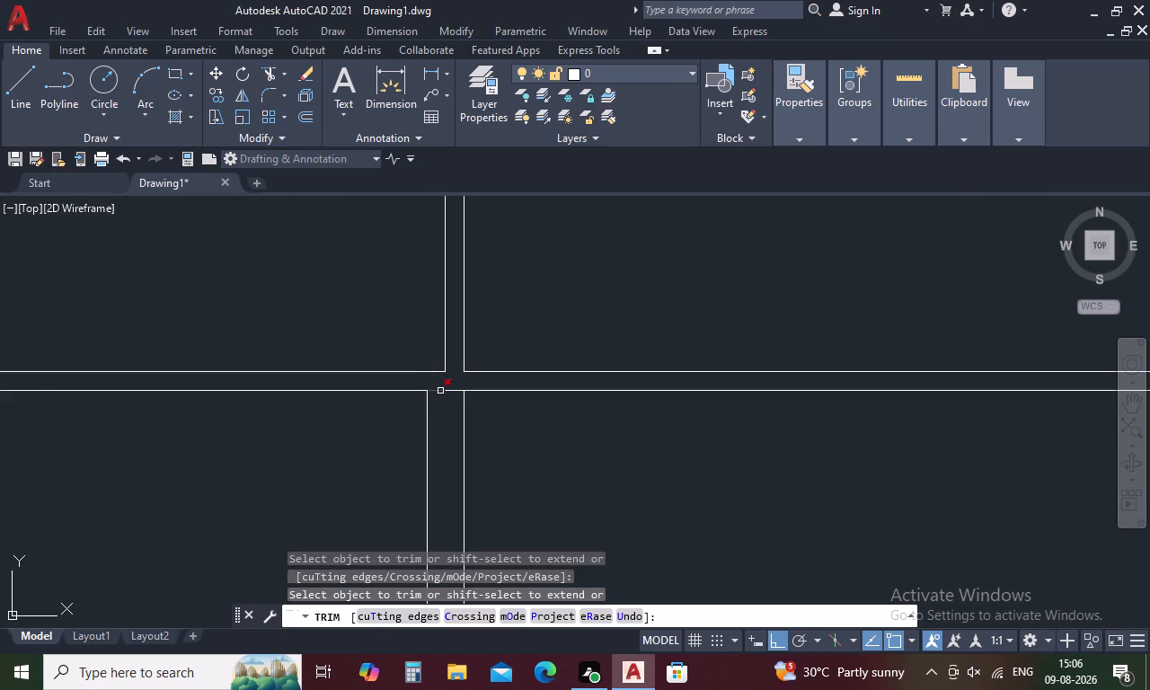
left_click(440, 391)
left_click(454, 391)
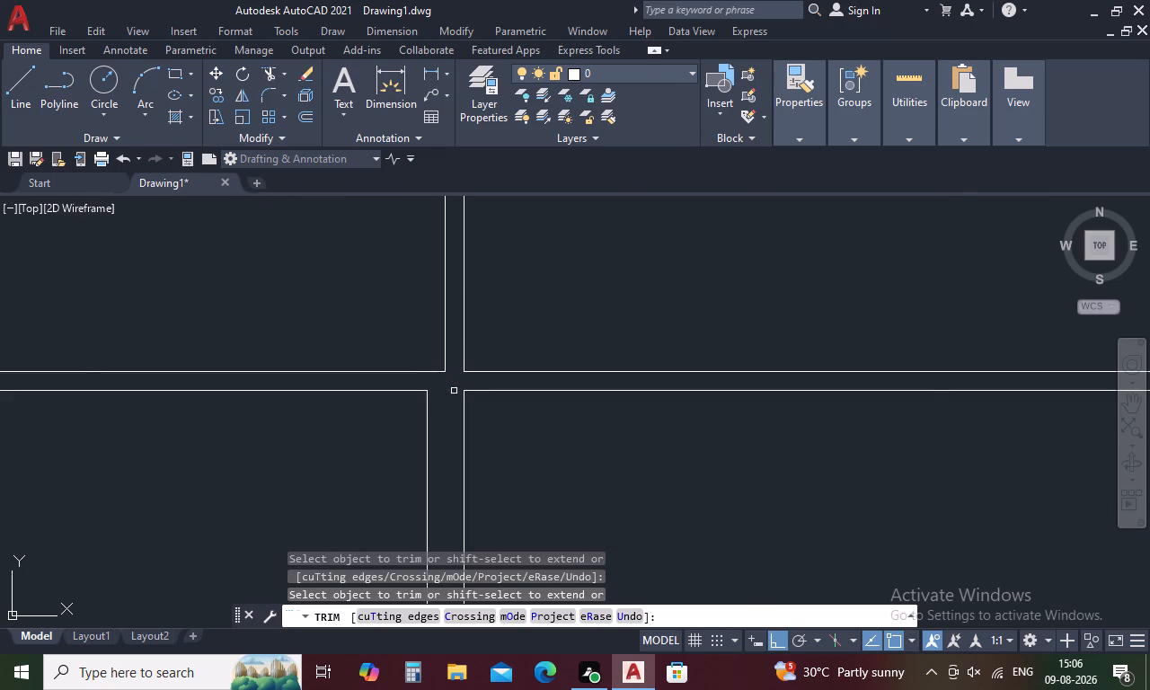
scroll(454, 391, "down", 2)
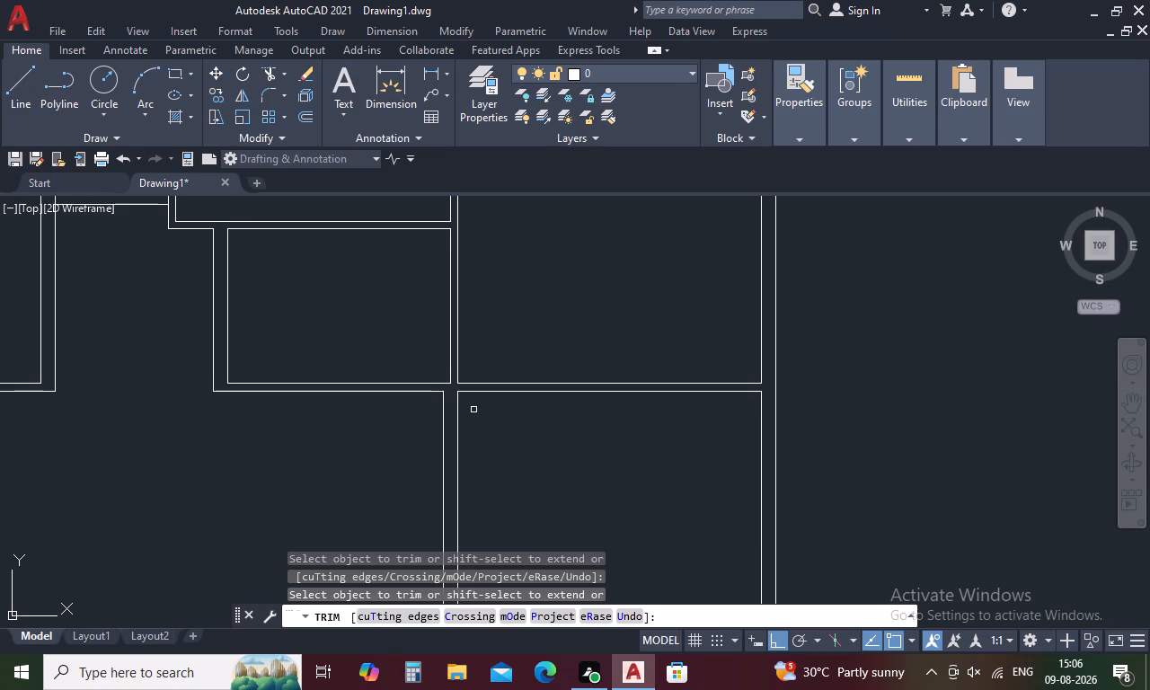
scroll(482, 435, "down", 1)
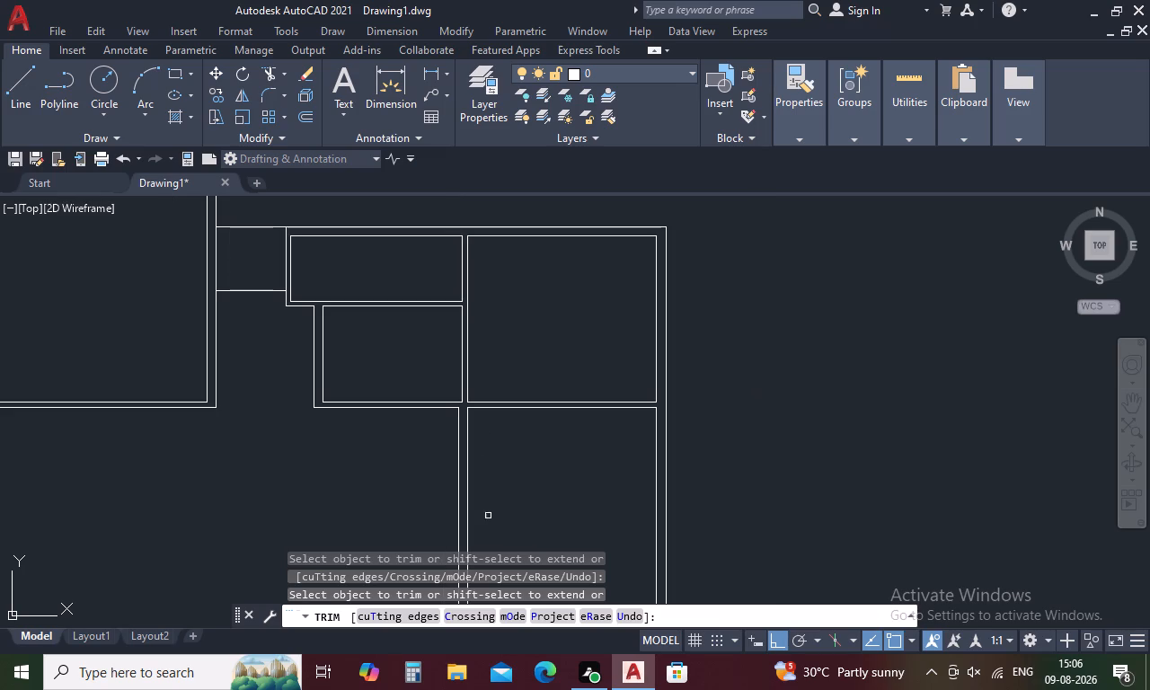
scroll(492, 515, "down", 1)
middle_click_drag(498, 509, 509, 355)
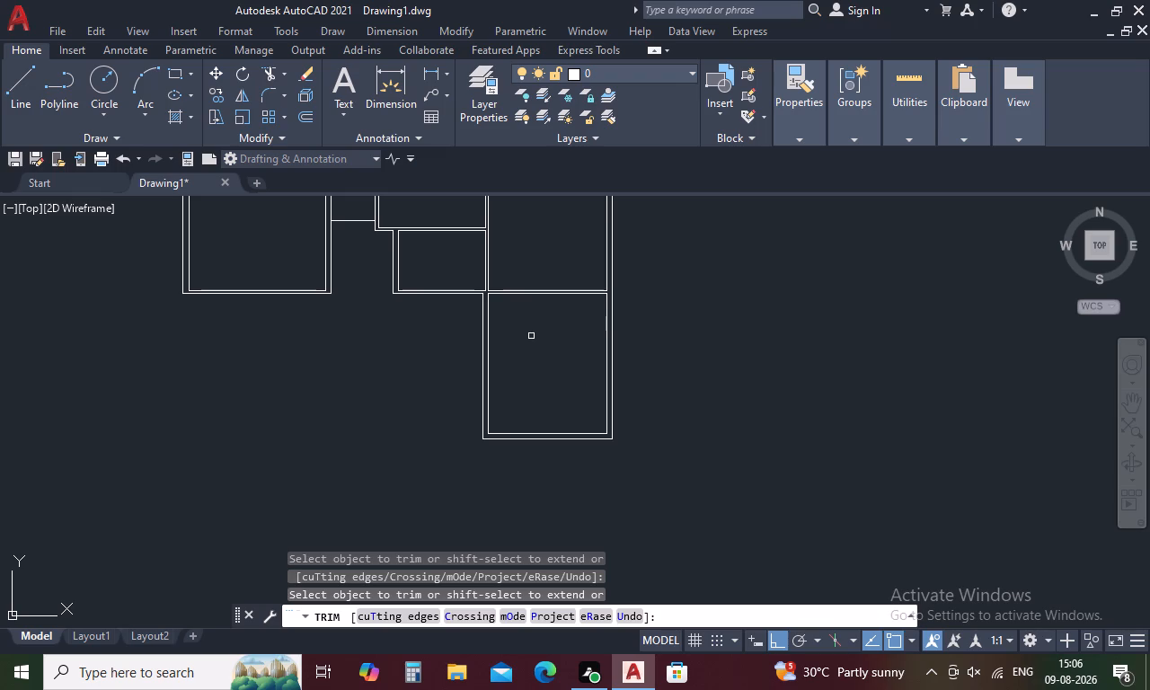
key("Escape")
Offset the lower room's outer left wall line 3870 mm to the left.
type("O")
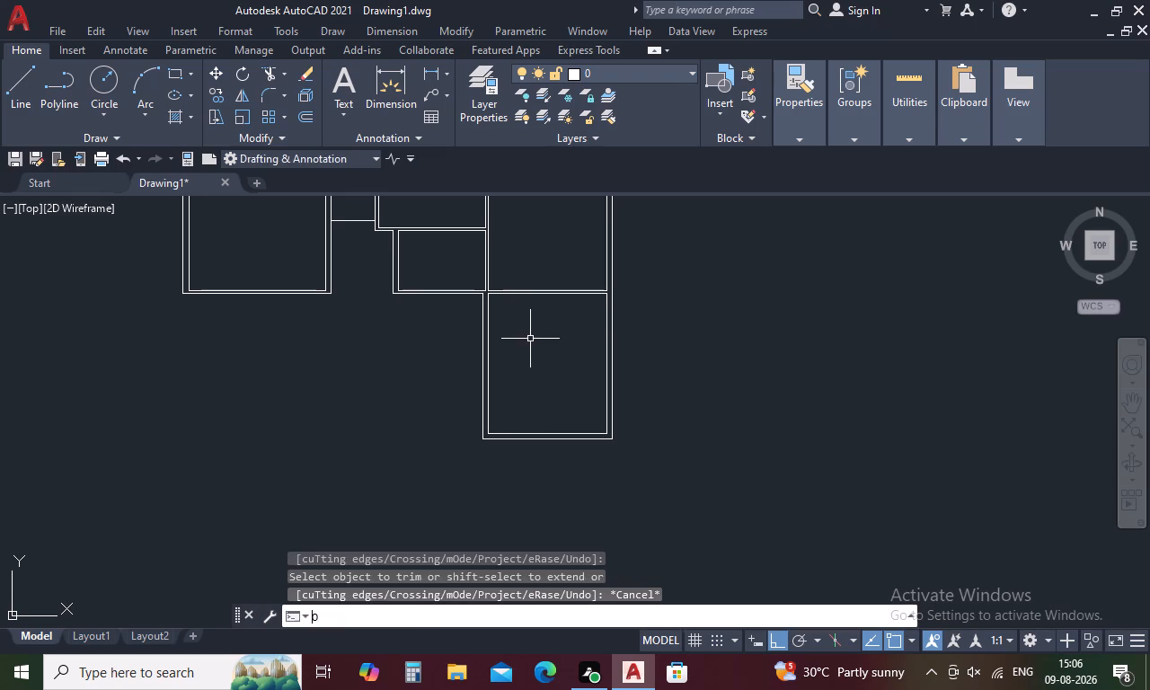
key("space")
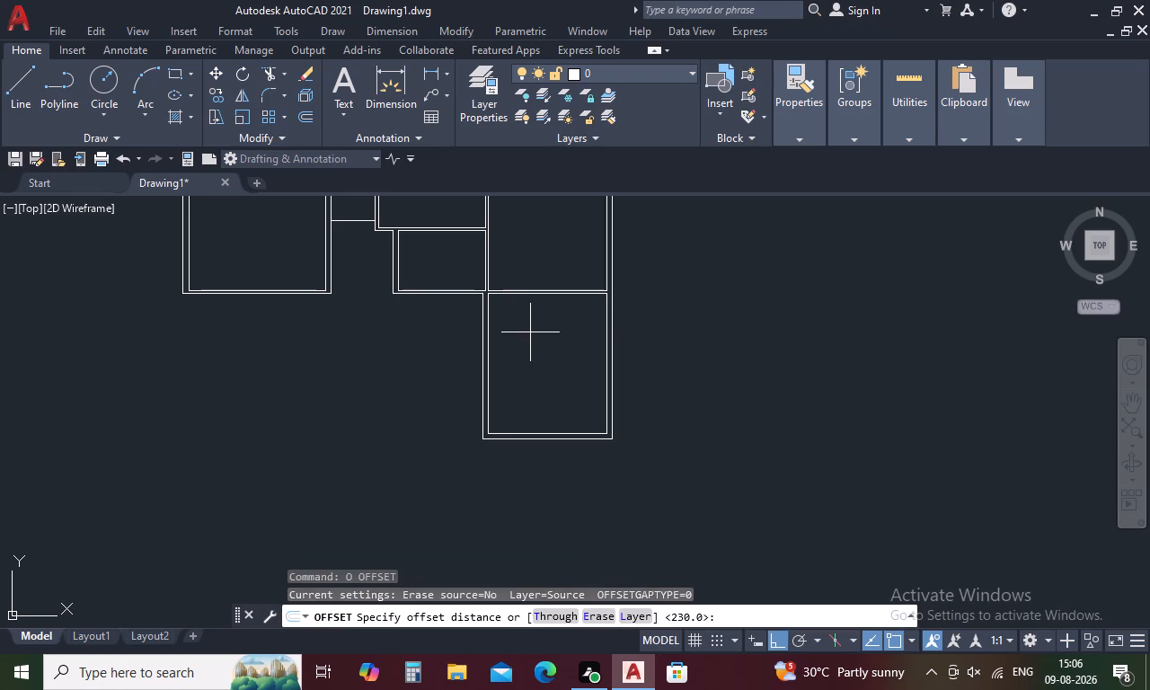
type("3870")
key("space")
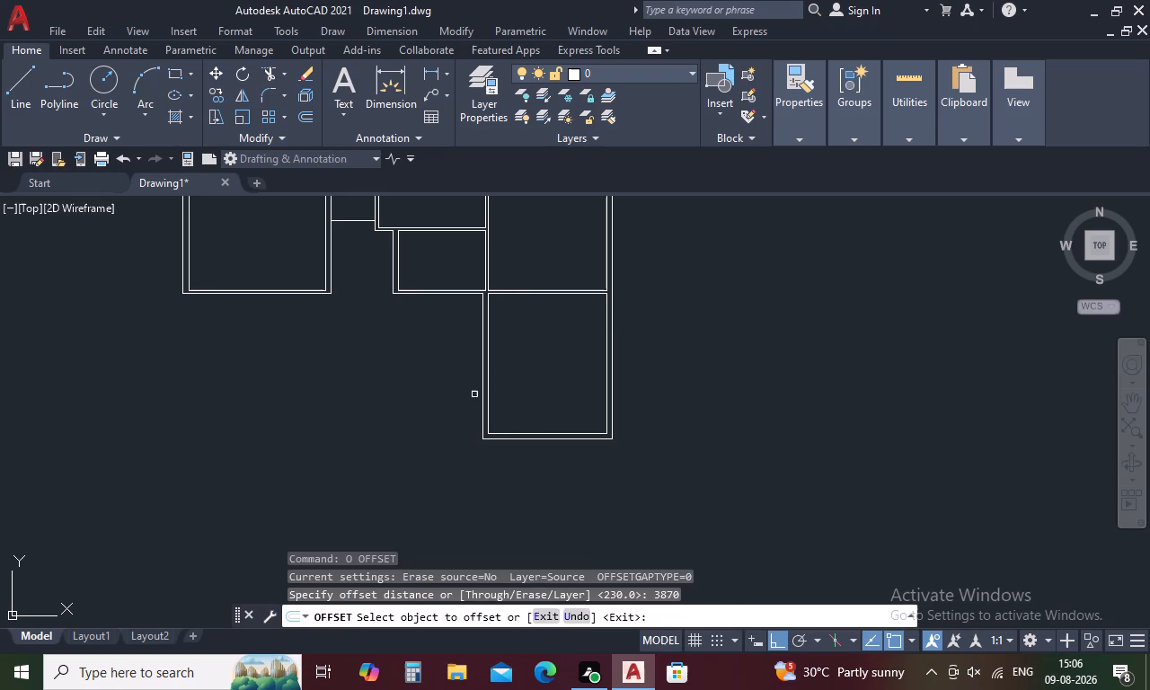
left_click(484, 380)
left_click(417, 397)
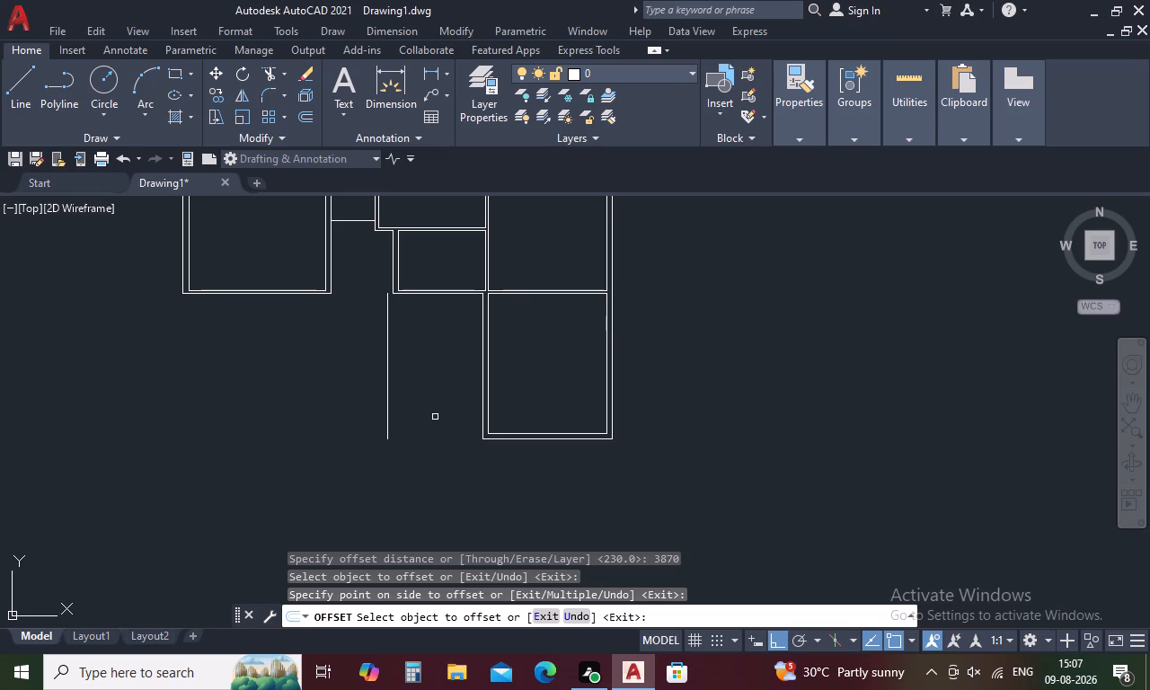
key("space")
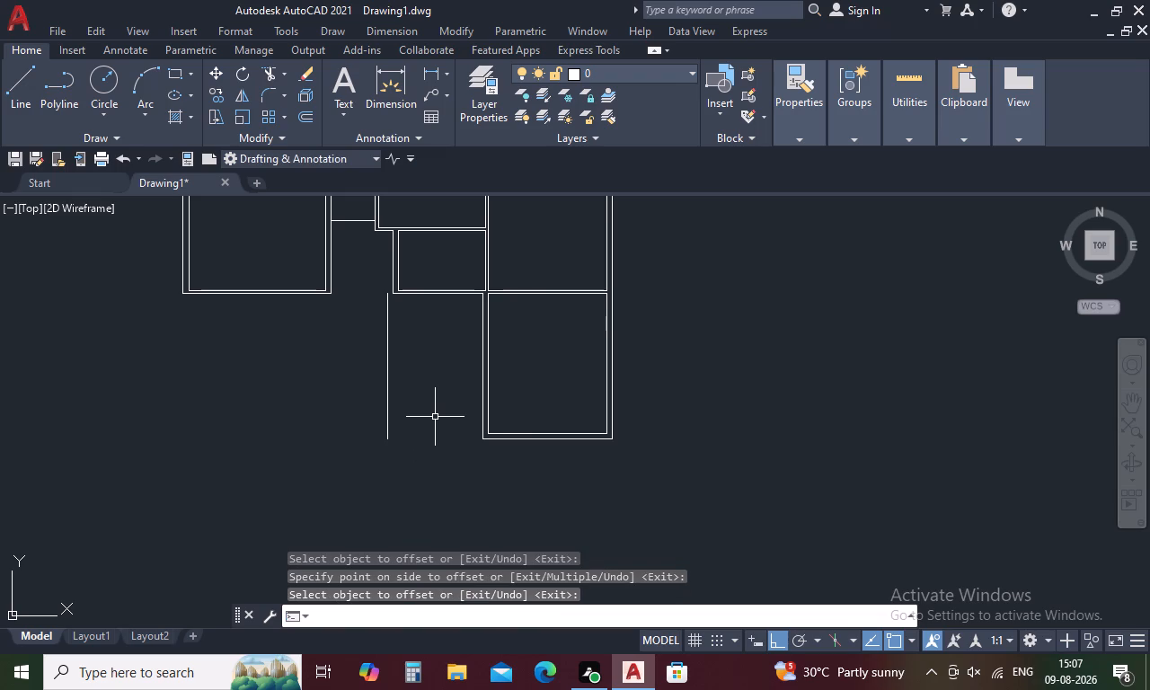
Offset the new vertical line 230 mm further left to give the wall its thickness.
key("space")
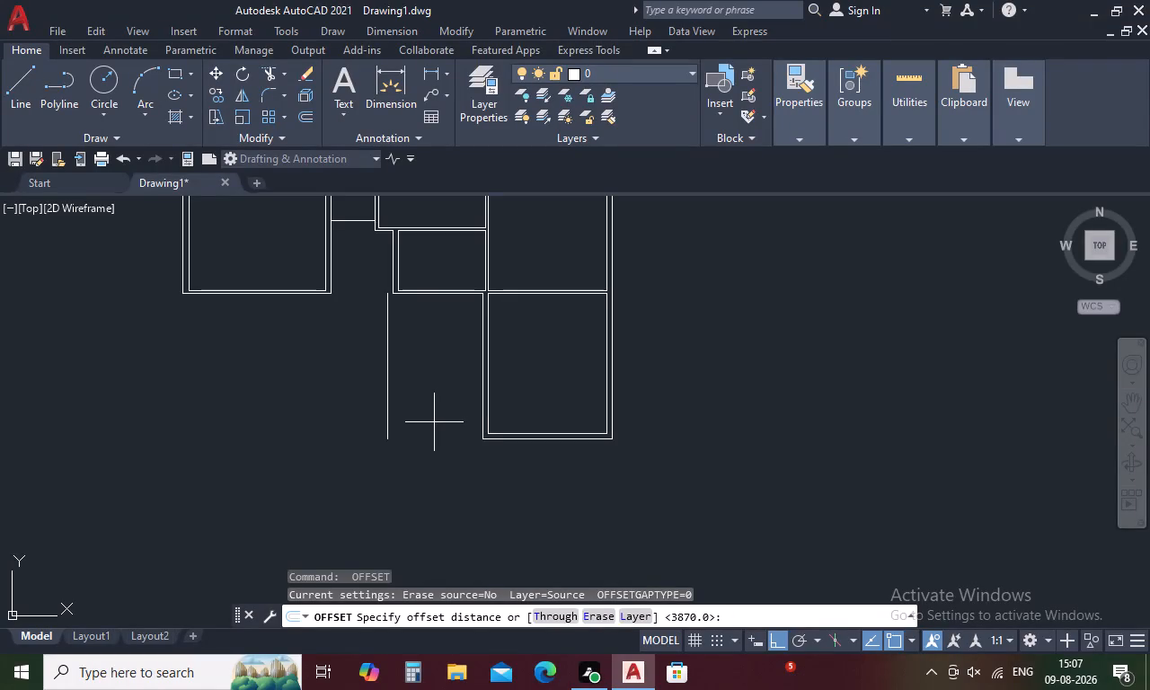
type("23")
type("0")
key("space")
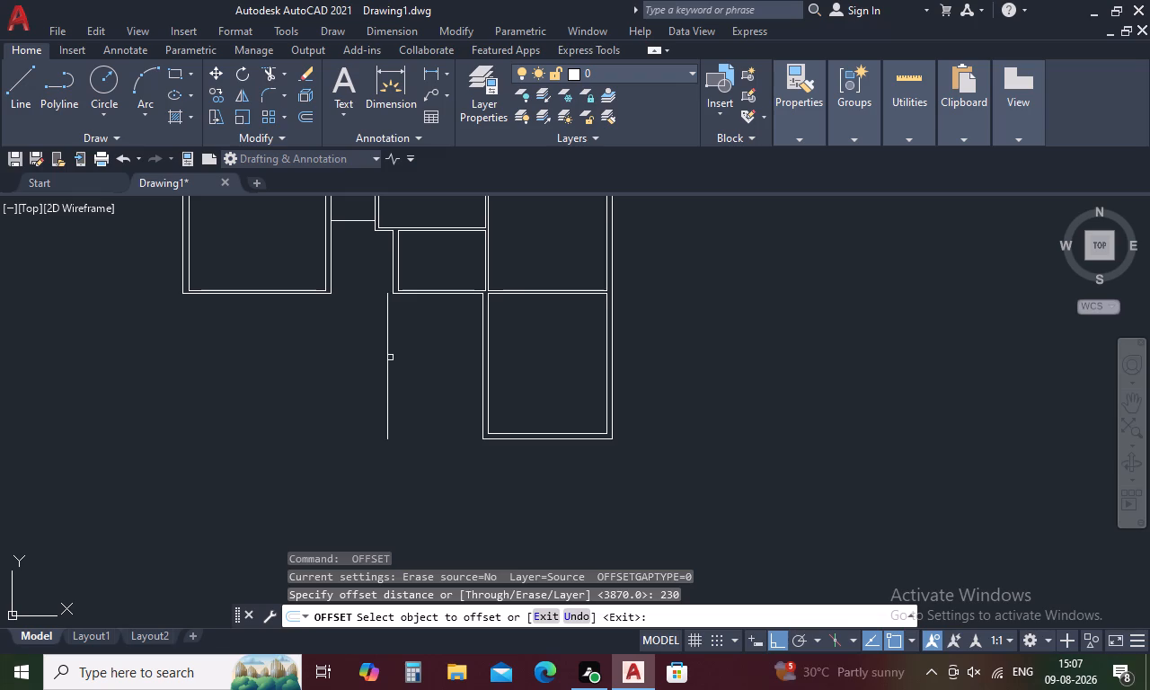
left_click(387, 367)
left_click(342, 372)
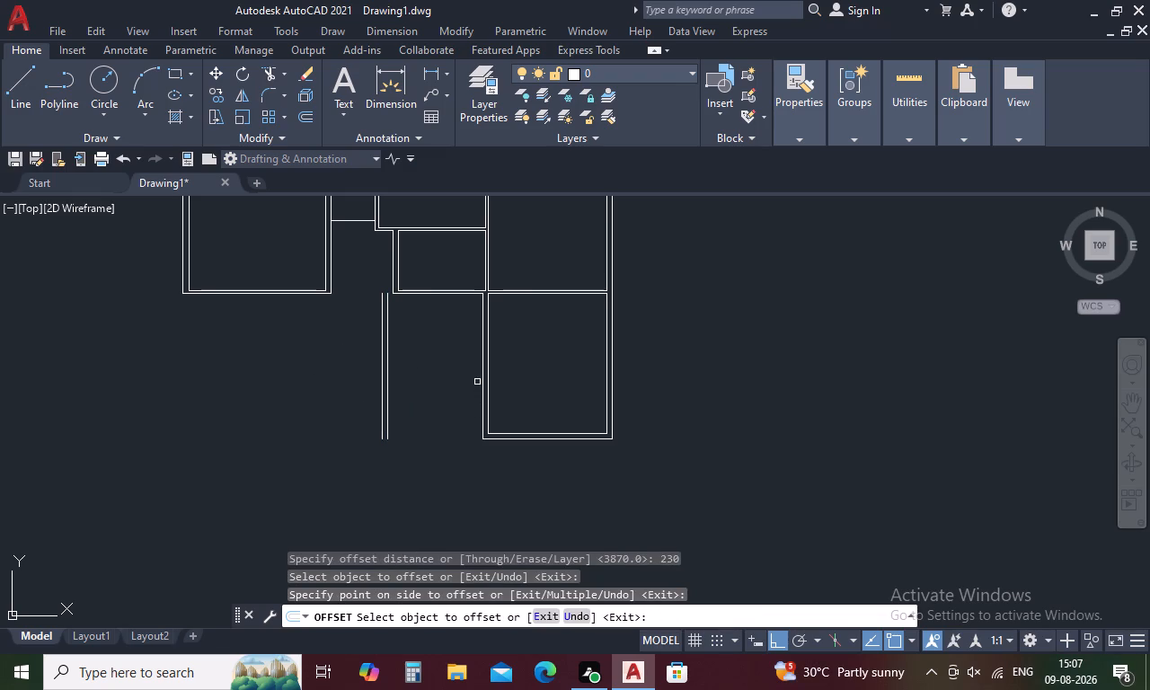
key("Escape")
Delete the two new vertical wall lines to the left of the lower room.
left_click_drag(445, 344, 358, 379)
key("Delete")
Offset the lower room's outer left wall line 3870 mm to the left for the adjoining room's inner left wall line.
type("O 3")
type("870")
key("space")
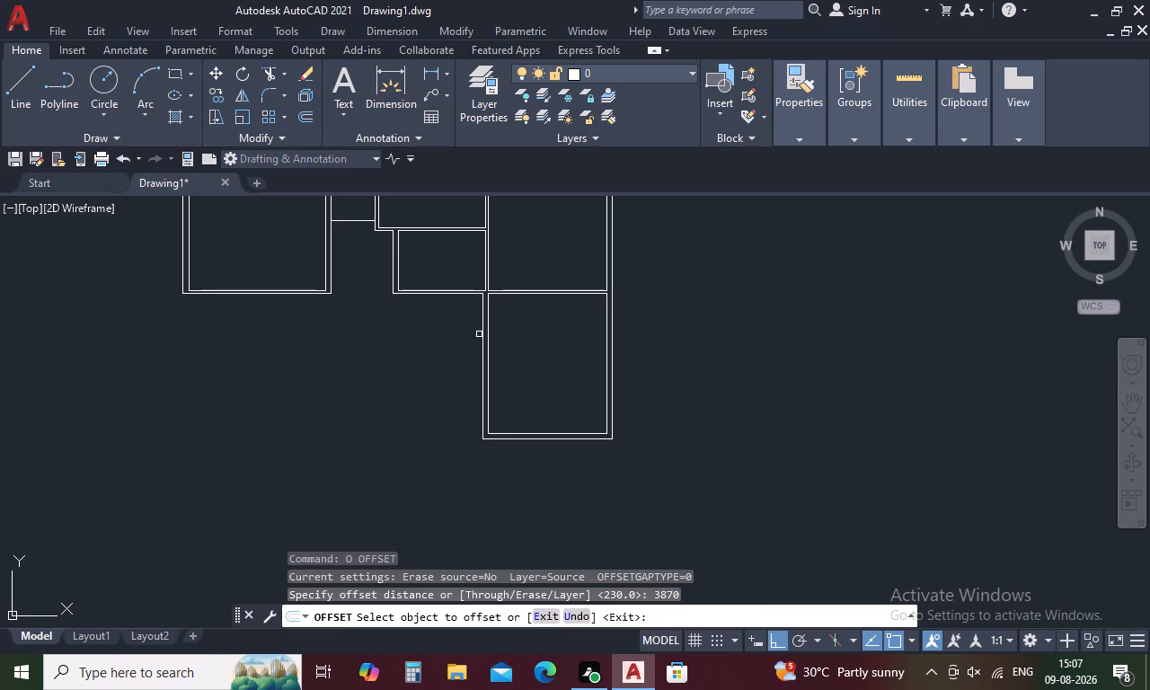
left_click(481, 331)
left_click(367, 349)
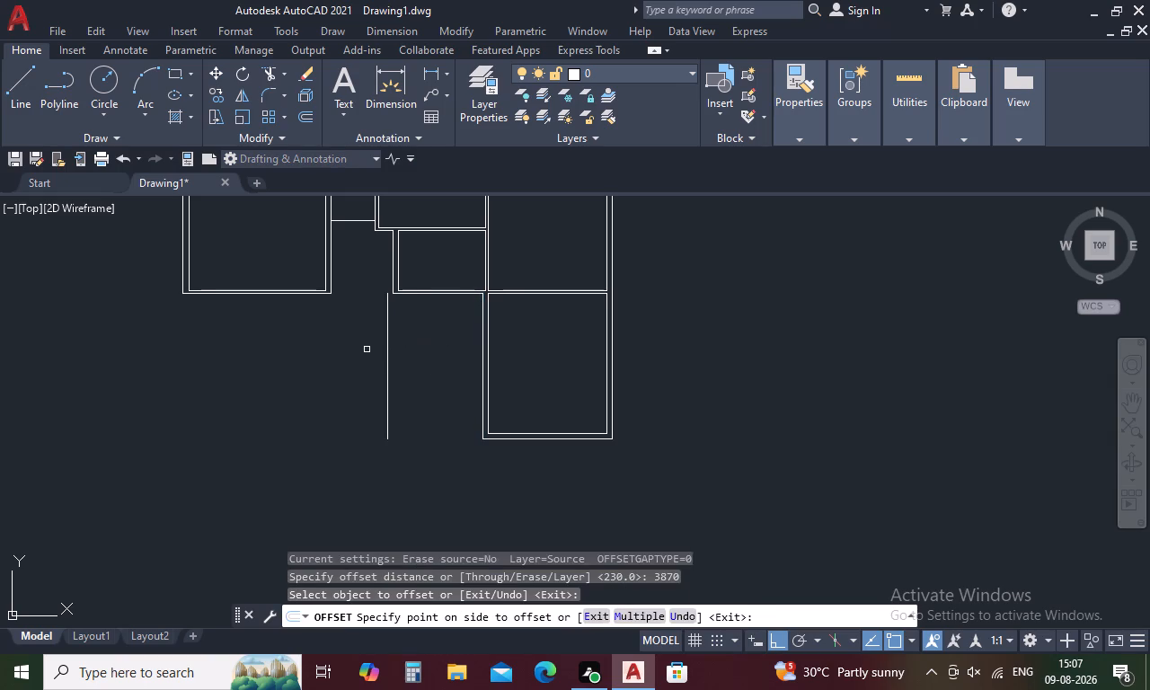
key("space")
Offset the adjoining room's inner left wall line 230 mm outward to form its outer left wall line.
key("space")
type("23")
key("0")
key("space")
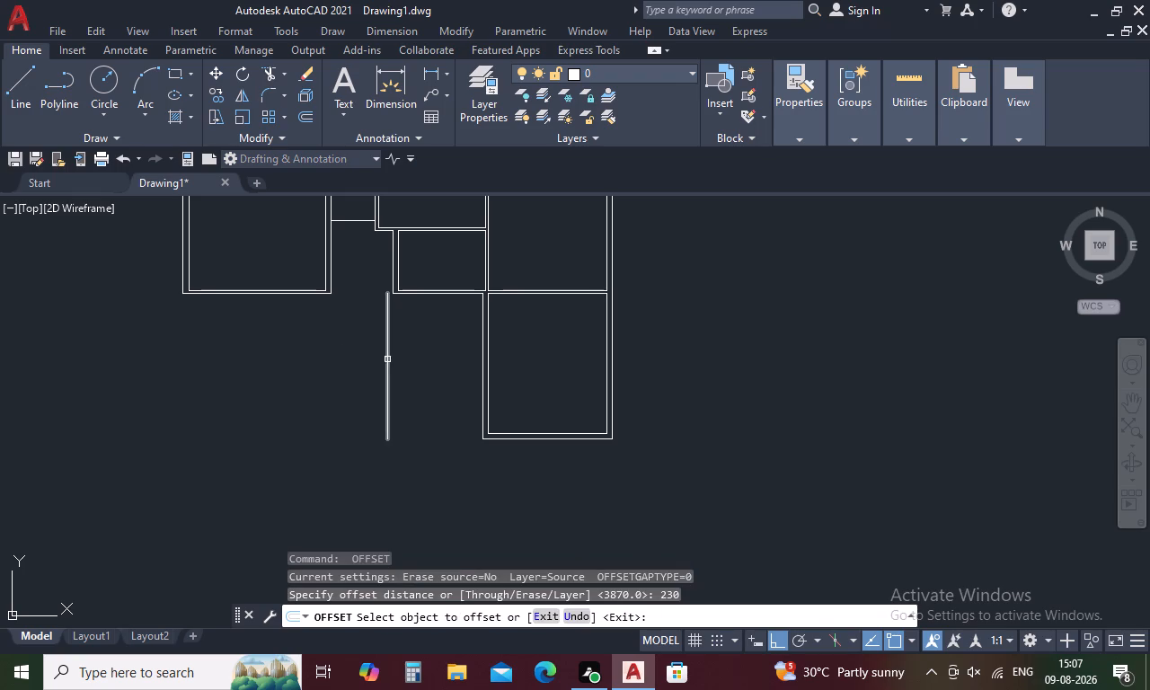
left_click(386, 360)
left_click(335, 363)
key("Escape")
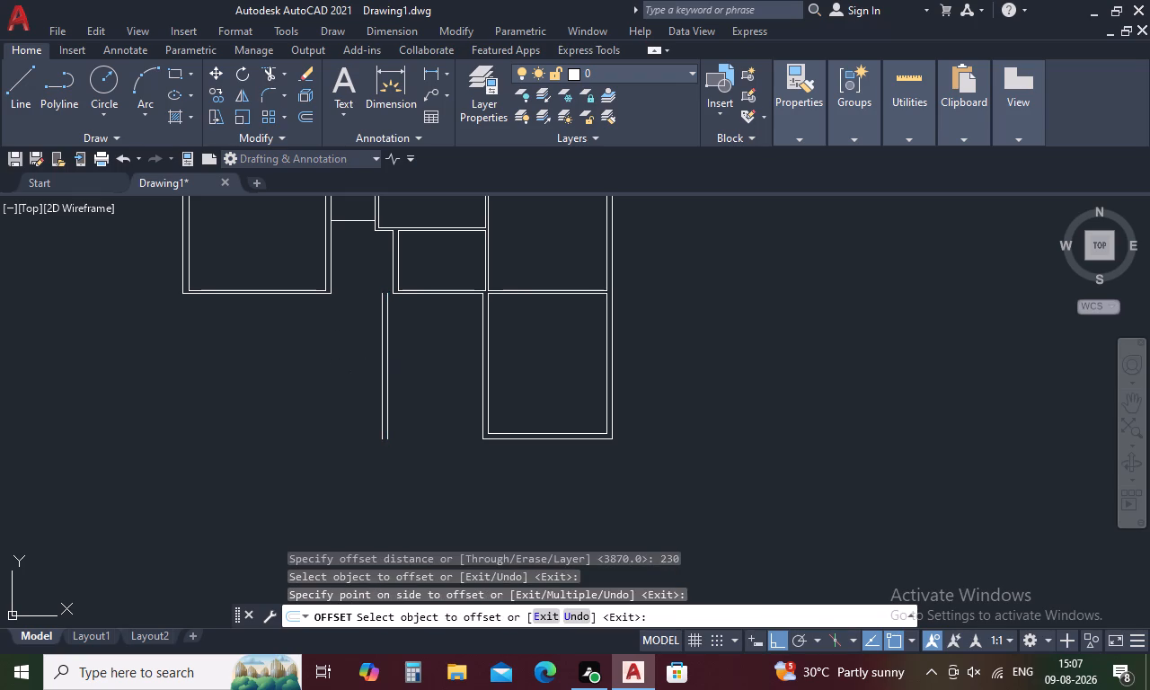
Draw a horizontal line from the lower room's outer bottom-left corner to the bottom end of the adjoining room's outer left wall line.
type("L")
key("space")
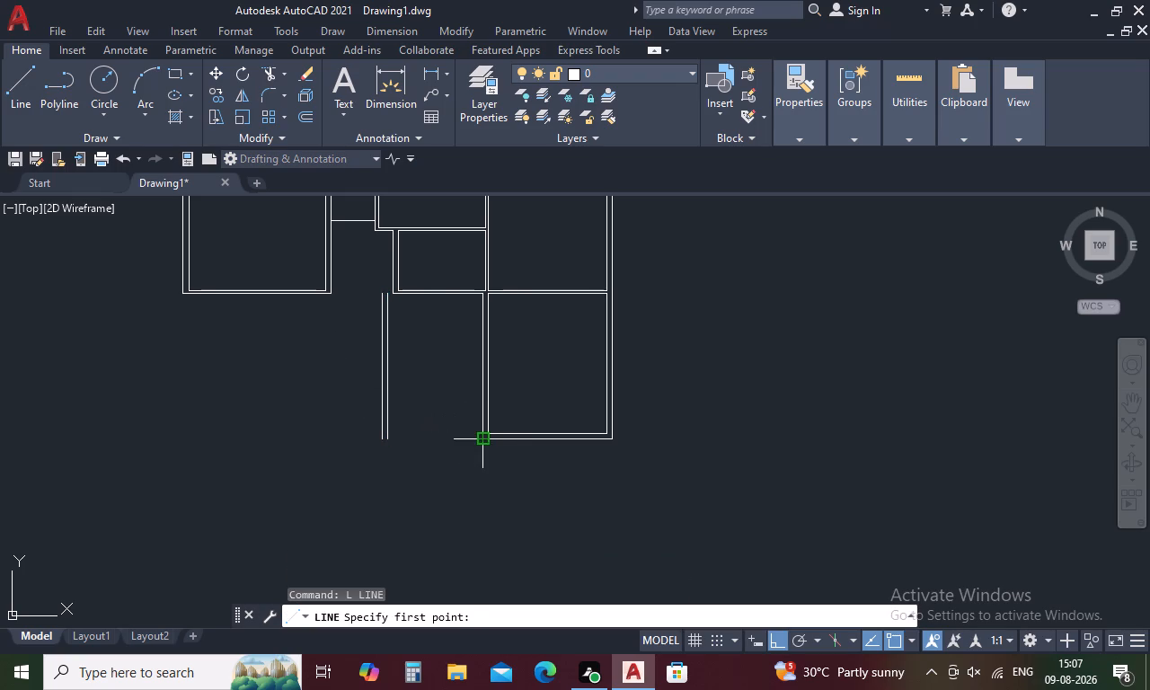
left_click(480, 435)
left_click(379, 439)
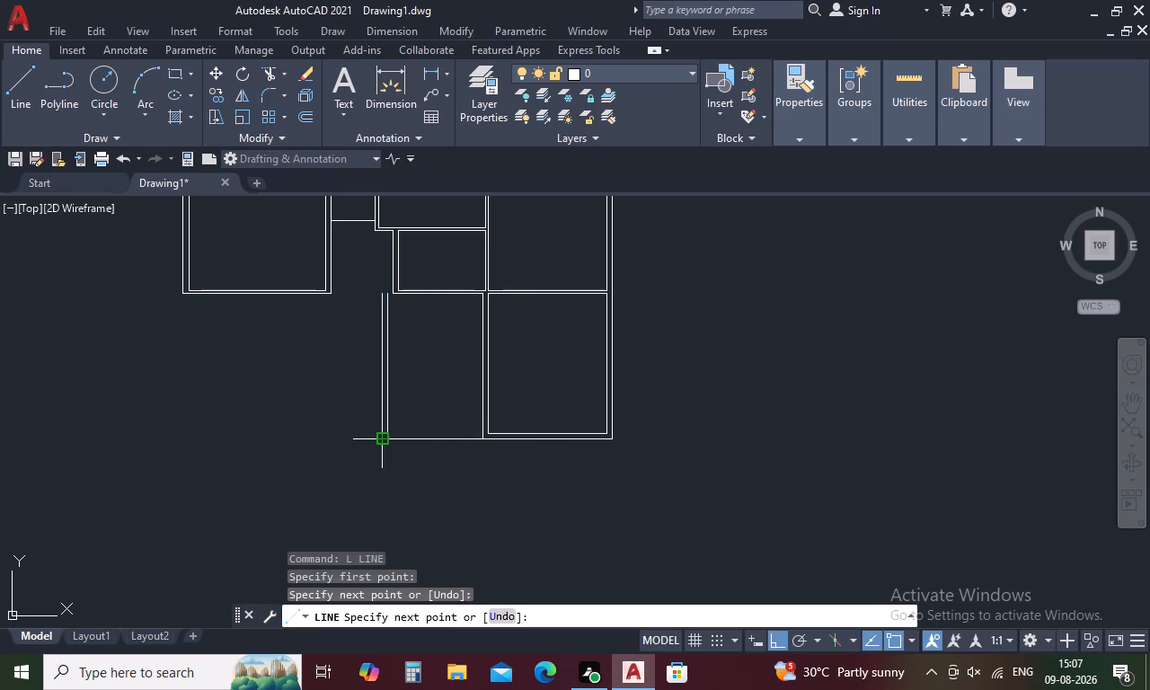
key("Escape")
Offset the adjoining room's outer bottom wall line 230 mm upward to form its inner bottom wall line.
key("0")
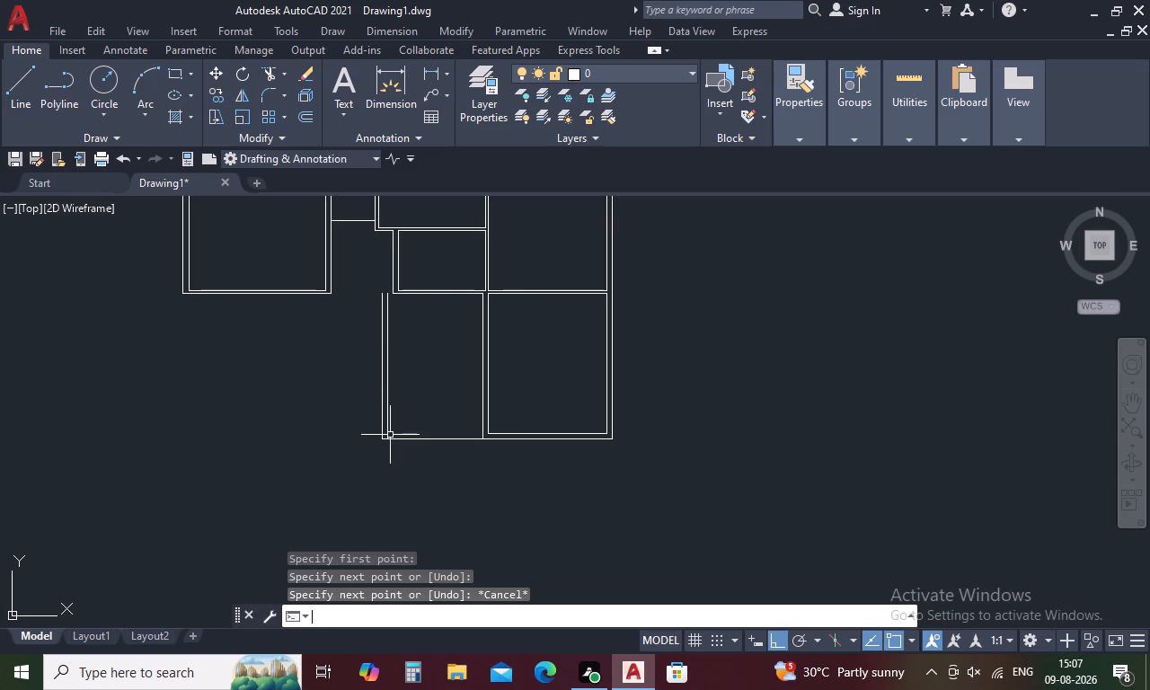
key("BackSpace")
type("O 230")
key("space")
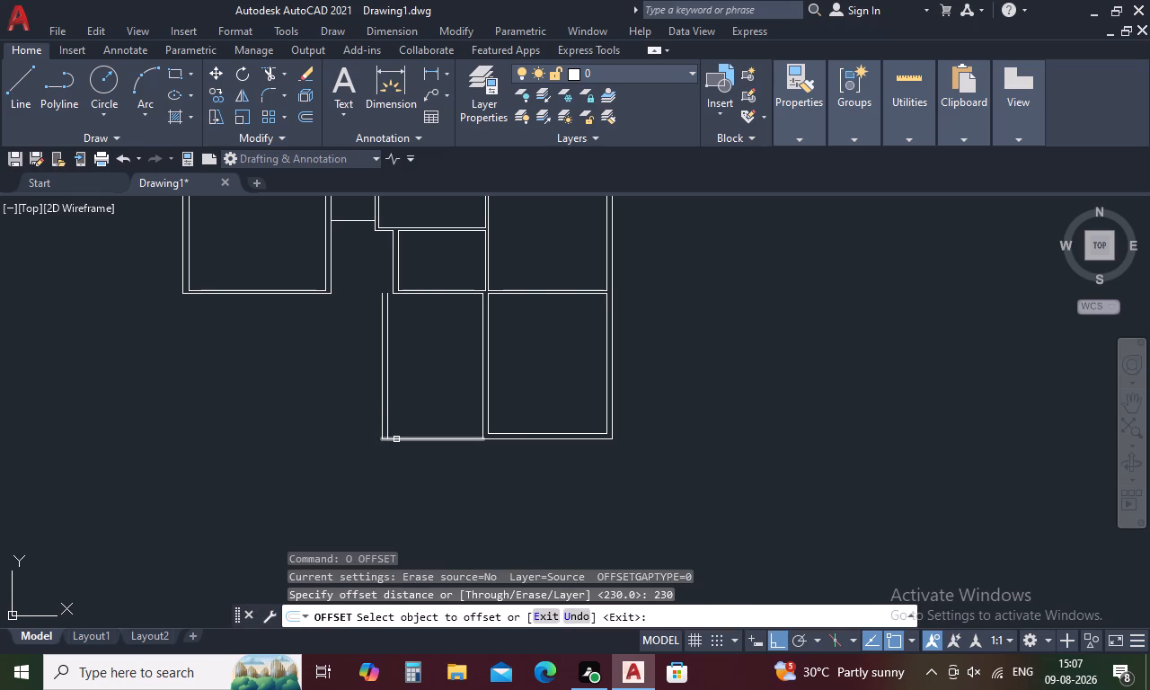
left_click(396, 439)
left_click(404, 401)
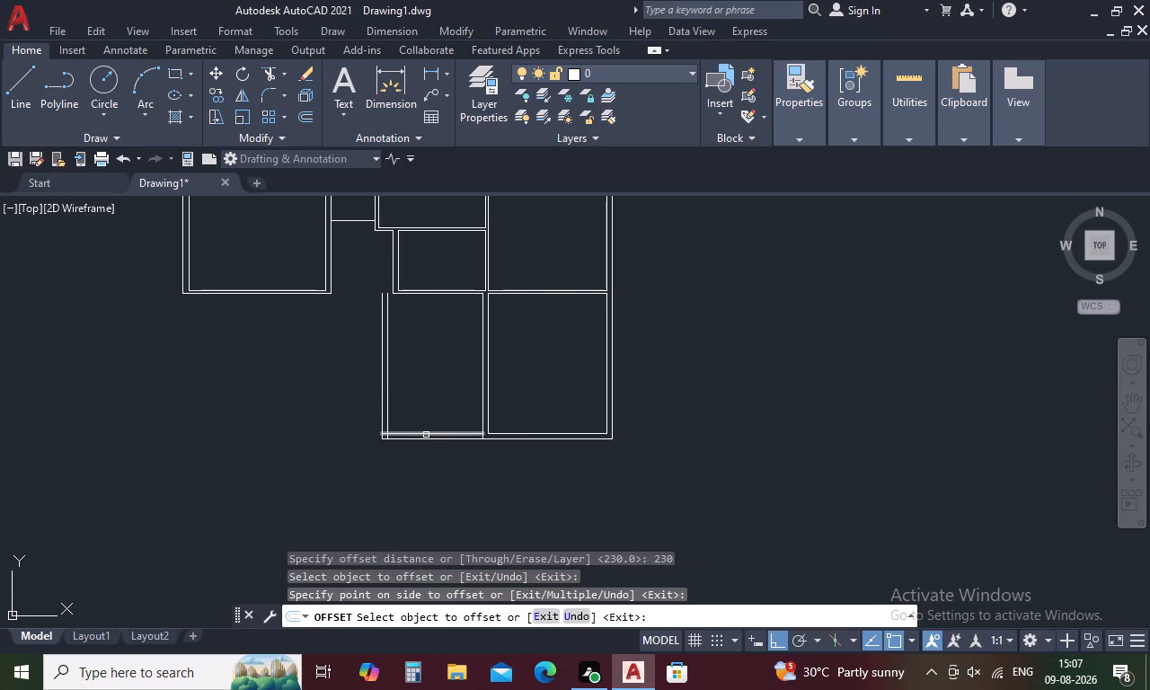
key("Escape")
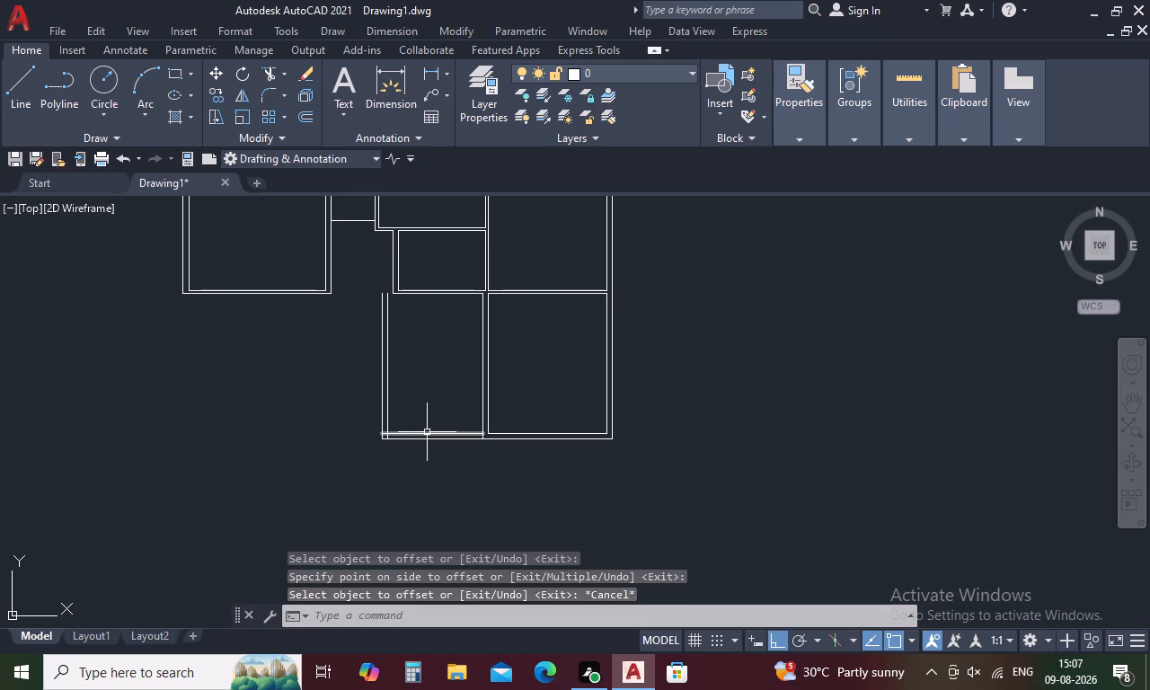
Offset the adjoining room's inner bottom wall line 4200 mm upward to form its inner top wall line.
key("space")
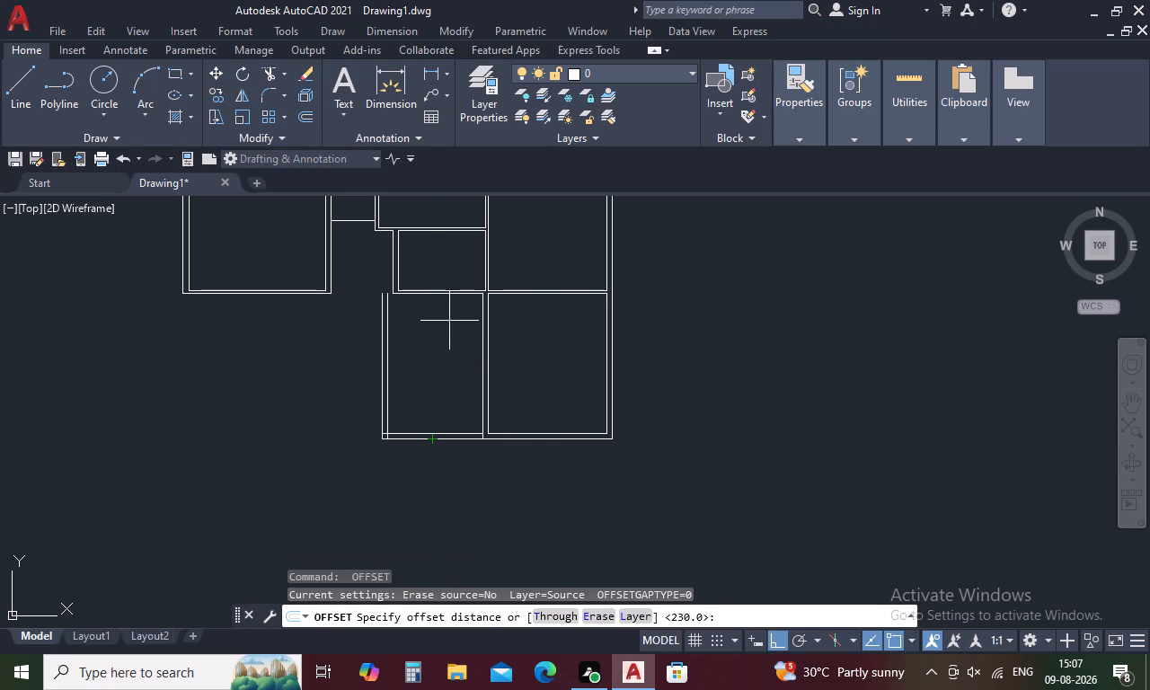
type("42")
type("00")
key("space")
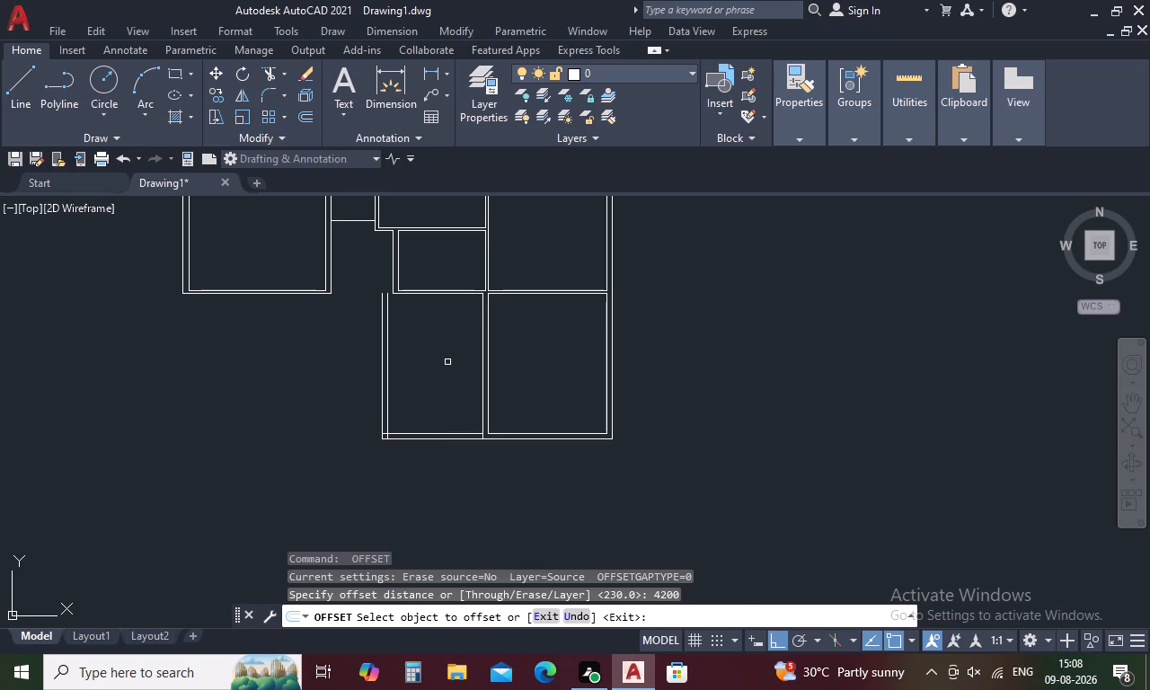
left_click(440, 433)
left_click(440, 398)
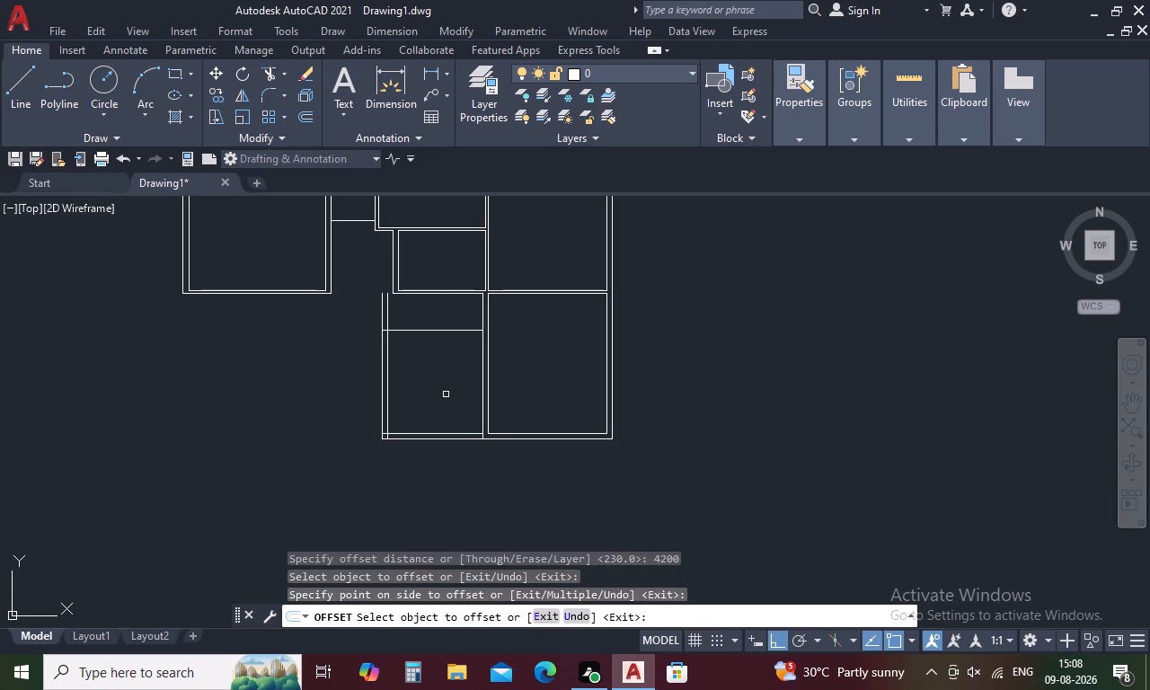
key("space")
Offset the adjoining room's inner top wall line 230 mm upward to form its outer top wall line.
key("space")
type("230")
key("space")
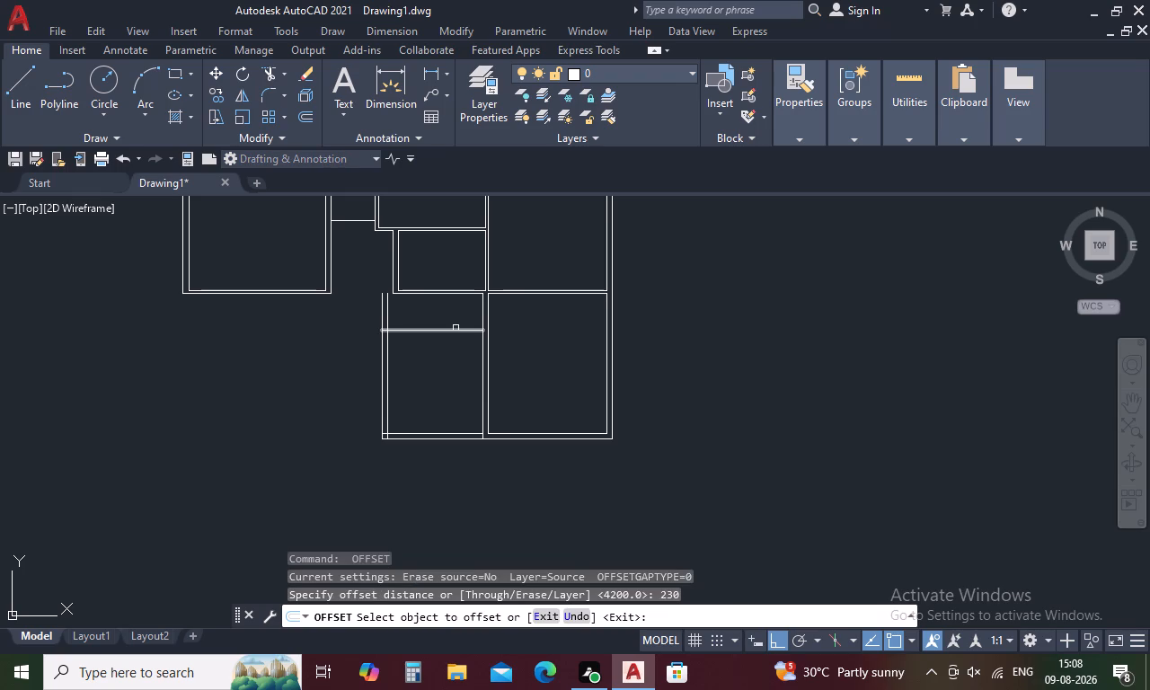
left_click(456, 332)
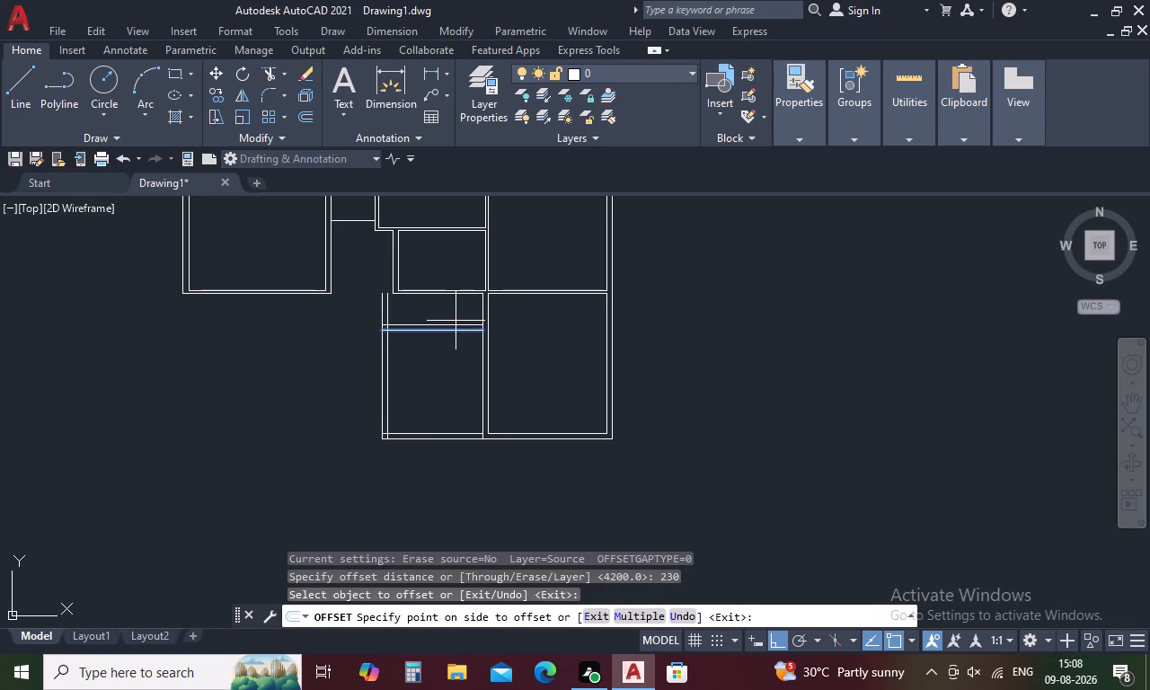
left_click(456, 319)
key("Escape")
Trim the adjoining room's left wall lines above its top wall and the overlapping inner lines at its two left corners.
type("TR")
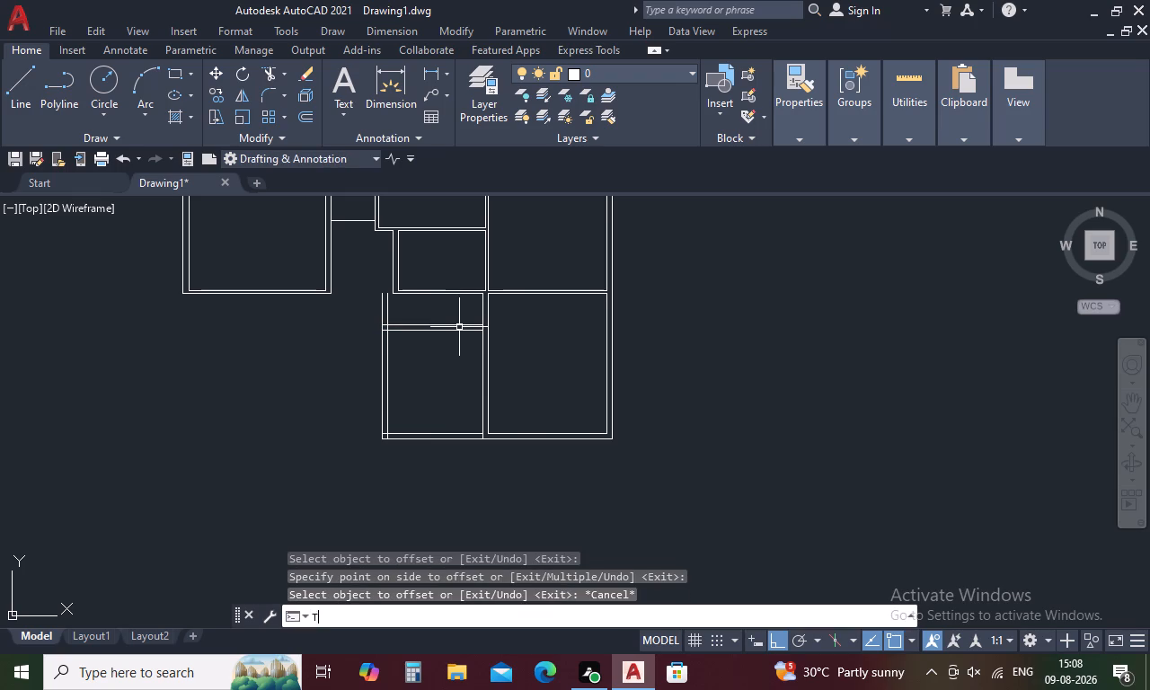
key("space")
left_click_drag(412, 312, 368, 314)
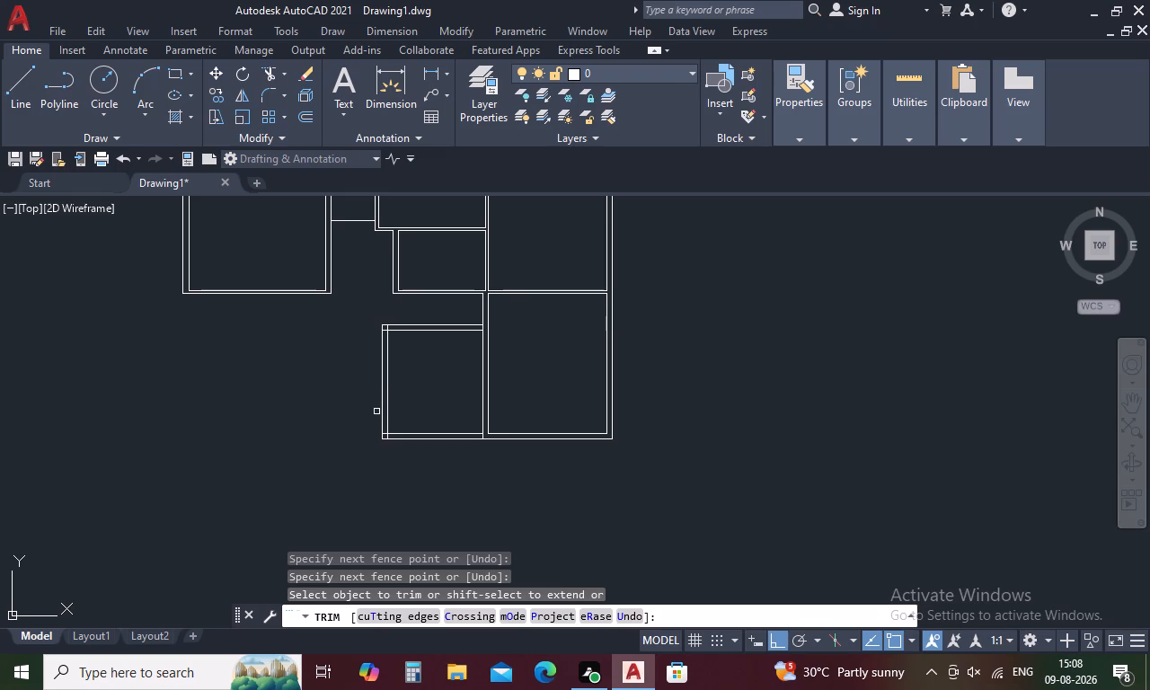
scroll(387, 444, "up", 3)
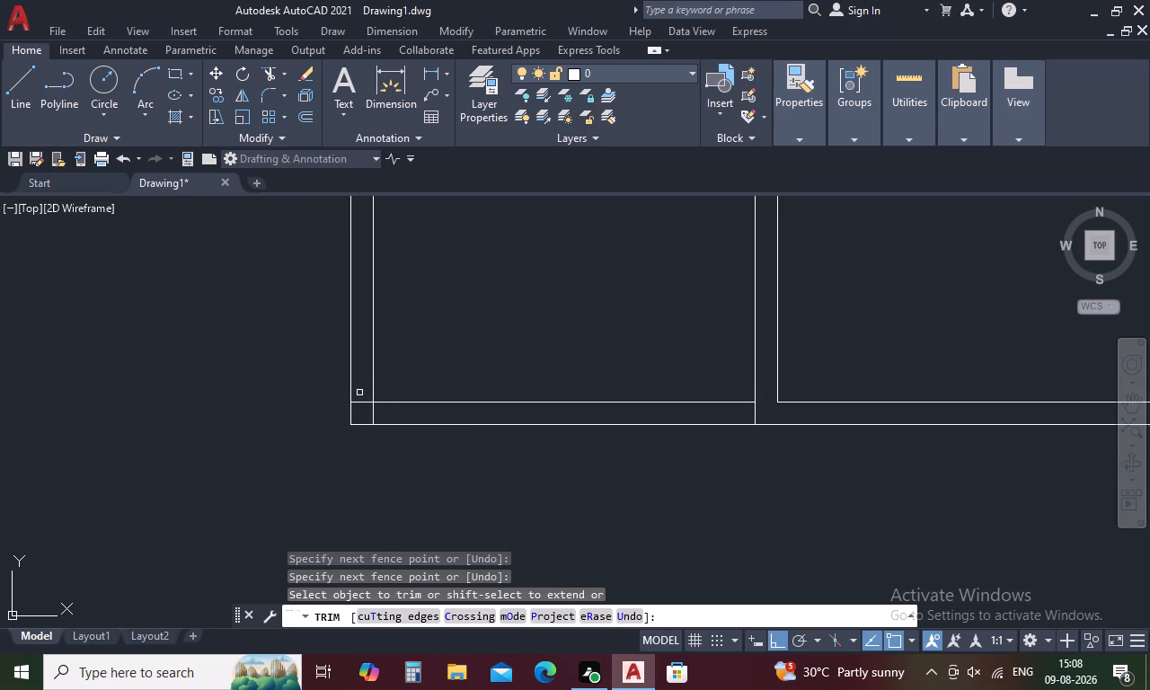
left_click_drag(358, 392, 376, 412)
middle_click_drag(433, 314, 419, 579)
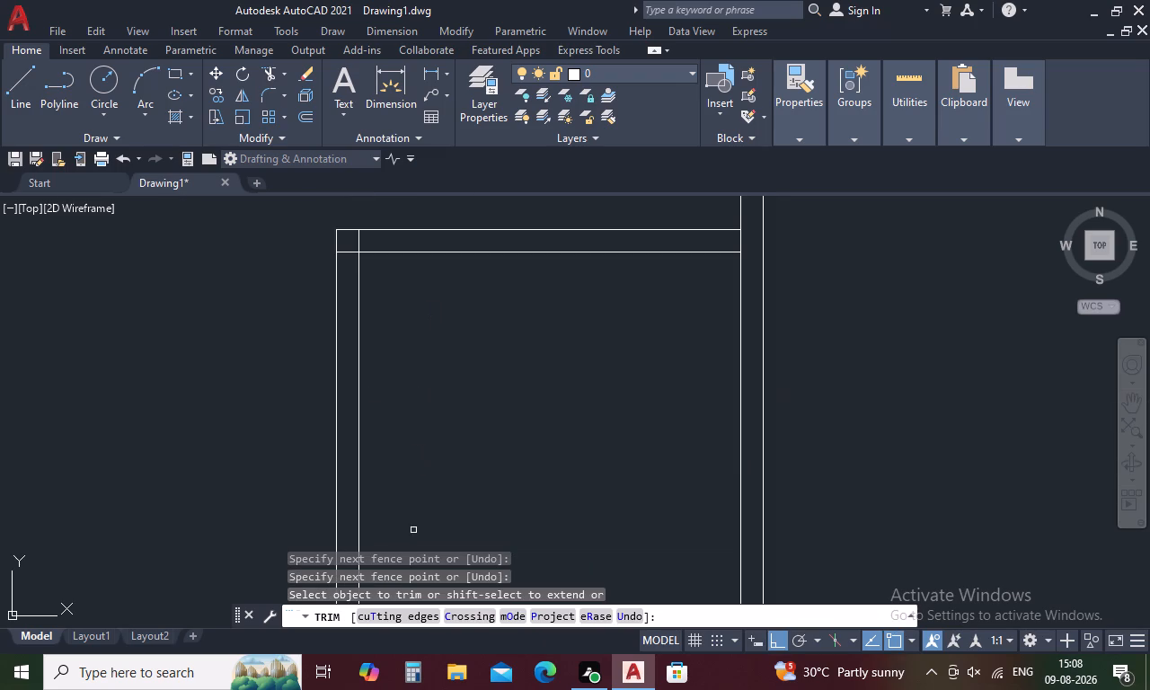
middle_click_drag(384, 305, 397, 402)
left_click_drag(381, 341, 371, 337)
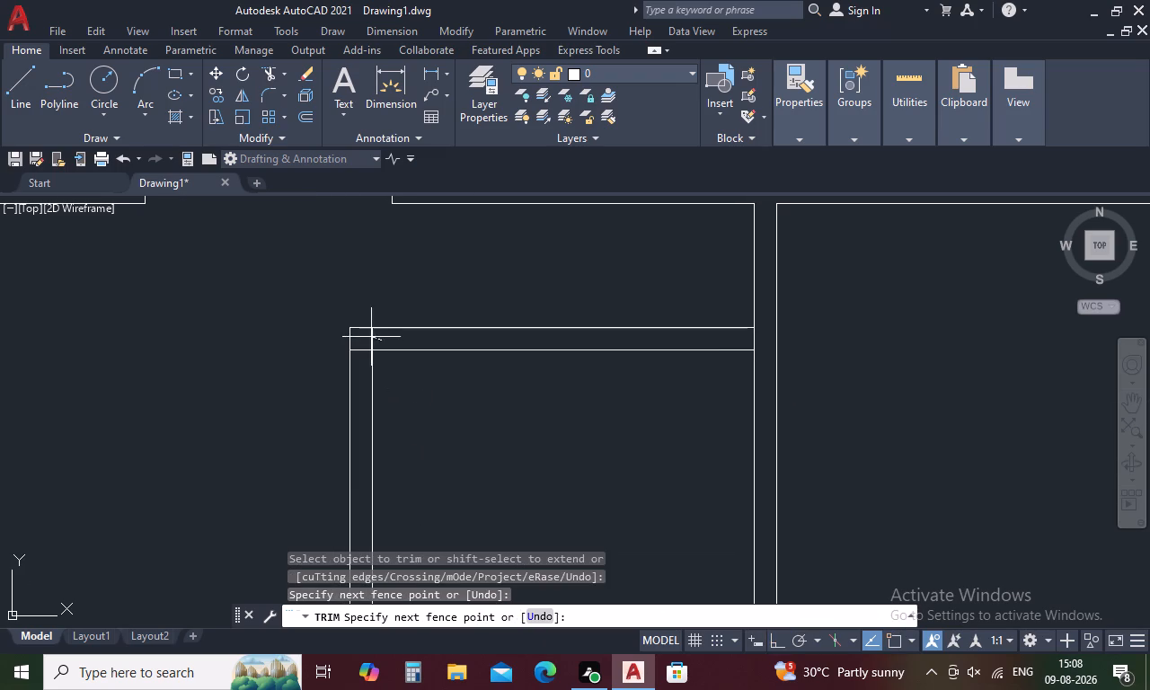
left_click_drag(371, 337, 358, 359)
scroll(356, 367, "down", 2)
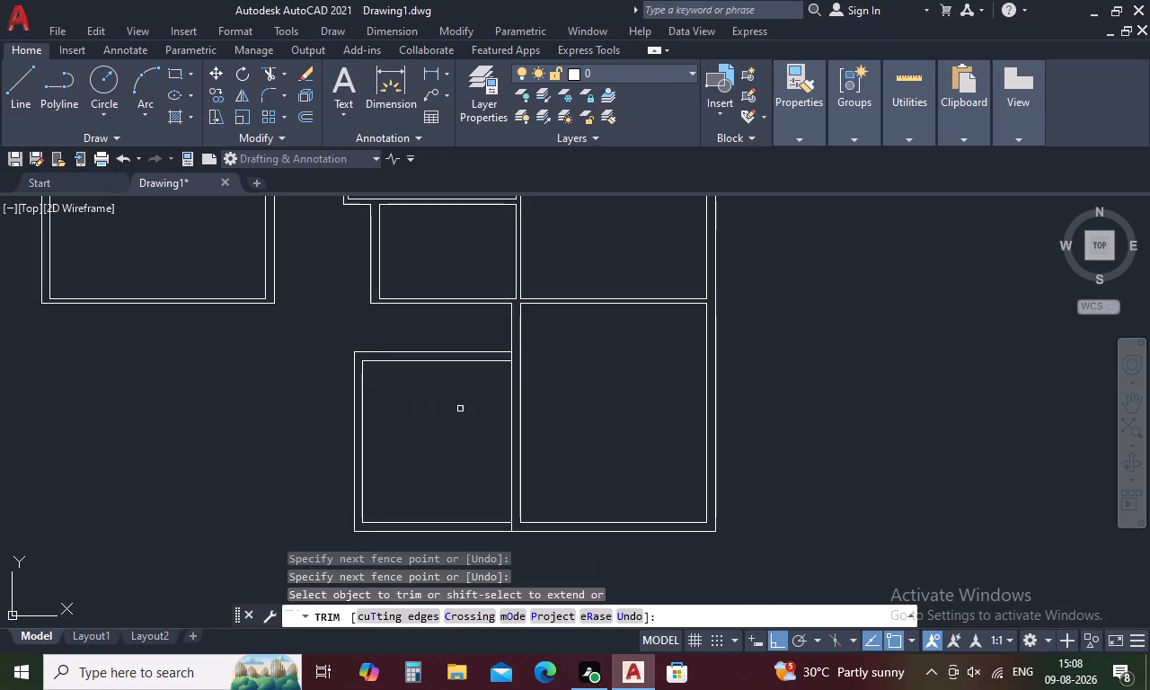
key("Escape")
Draw a horizontal guide line from the adjoining room's outer top-left corner leftward past the far left room's outer wall.
type("L")
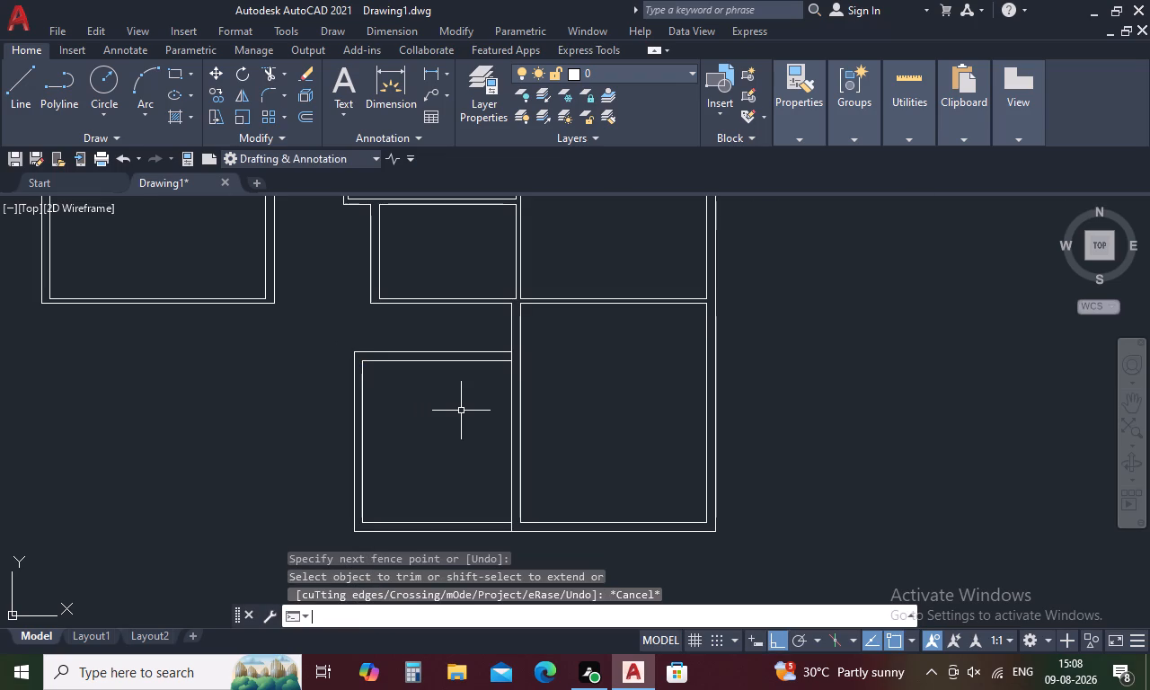
key("space")
left_click(349, 351)
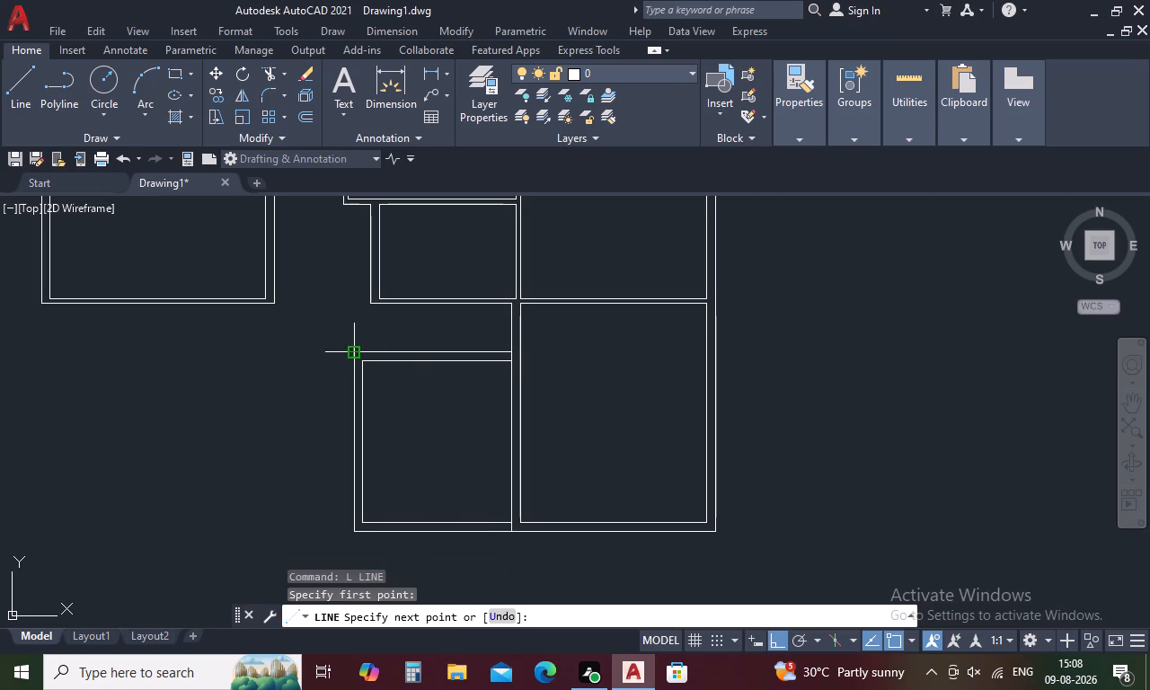
left_click(0, 350)
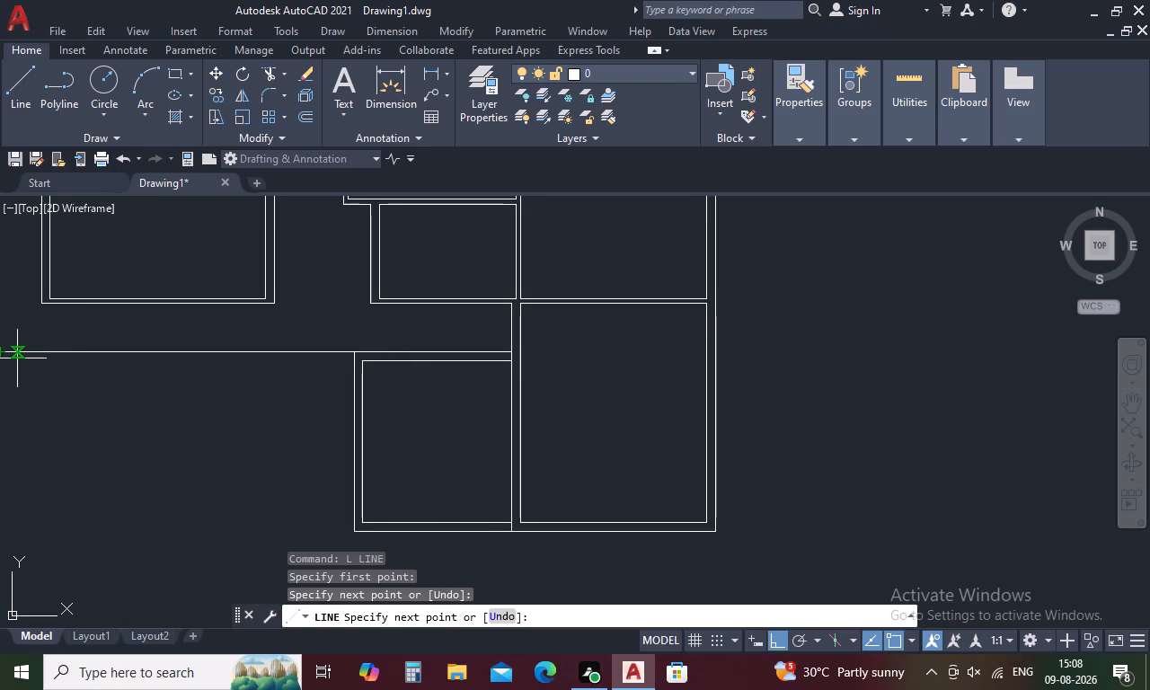
key("Escape")
Draw a vertical line from the far left room's outer bottom-left corner down to the guide line, and continue it 4200 mm further down.
key("l")
key("space")
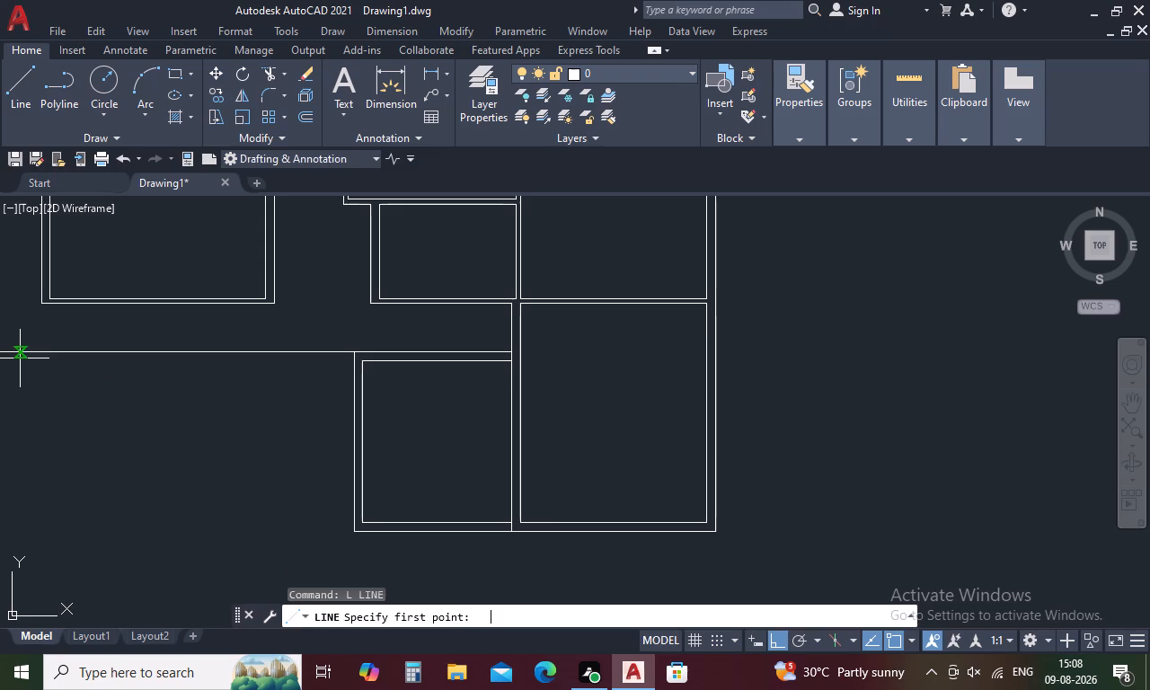
left_click(42, 307)
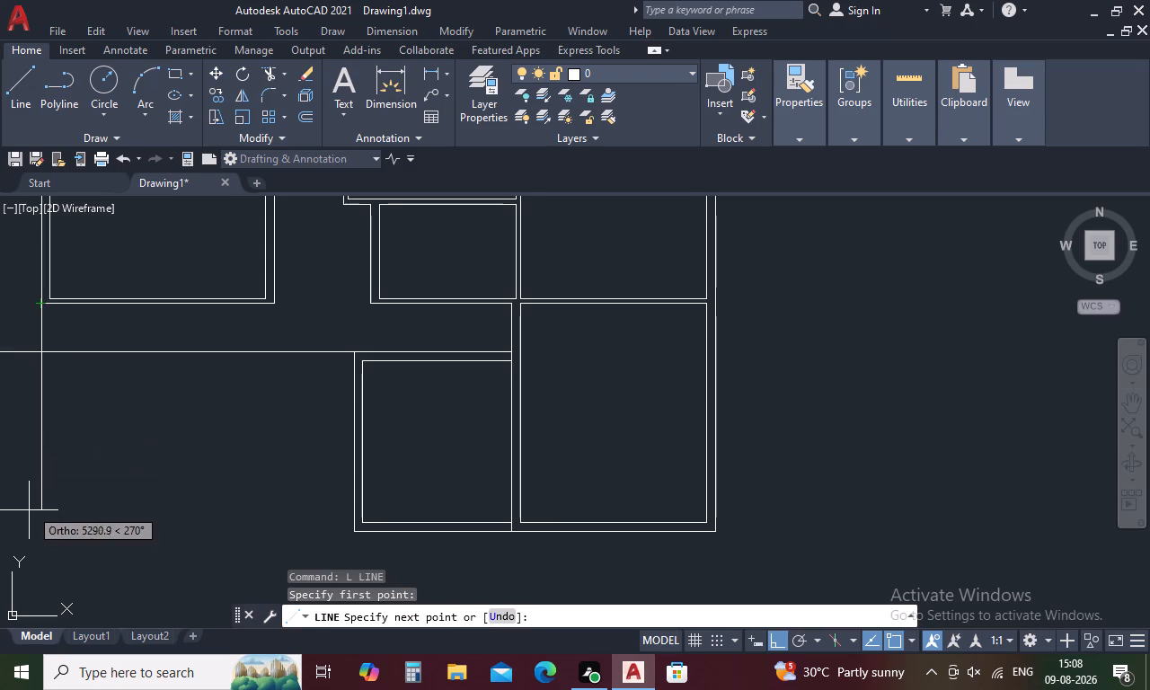
left_click(46, 352)
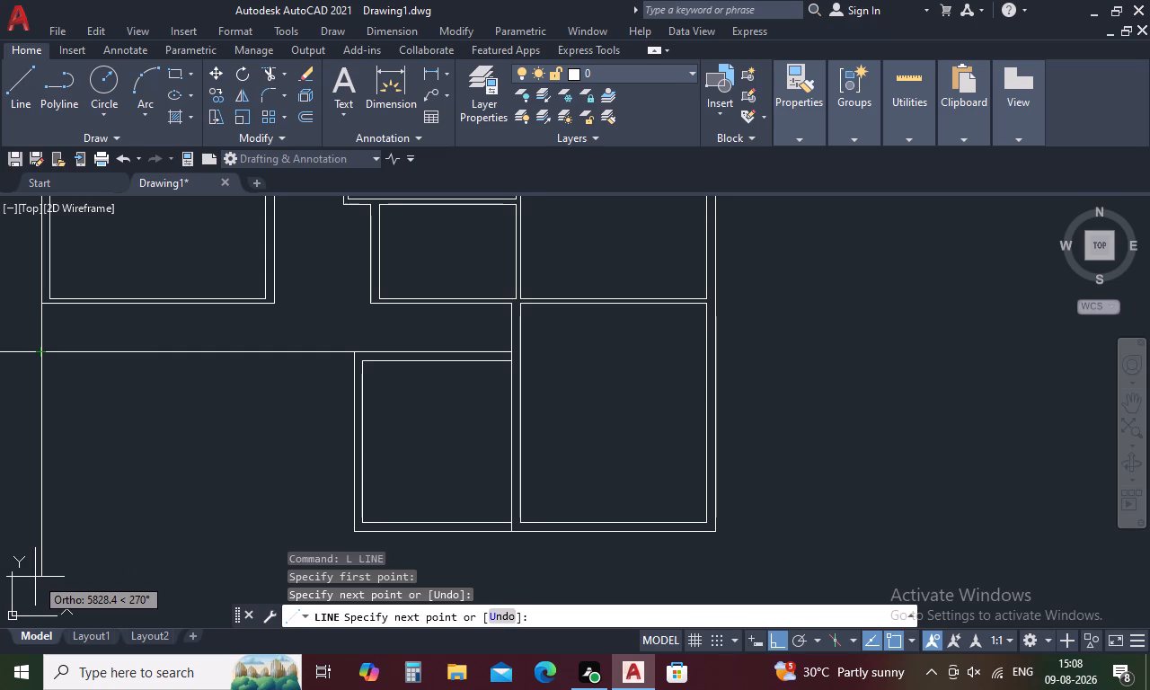
key("4")
type("200")
key("space")
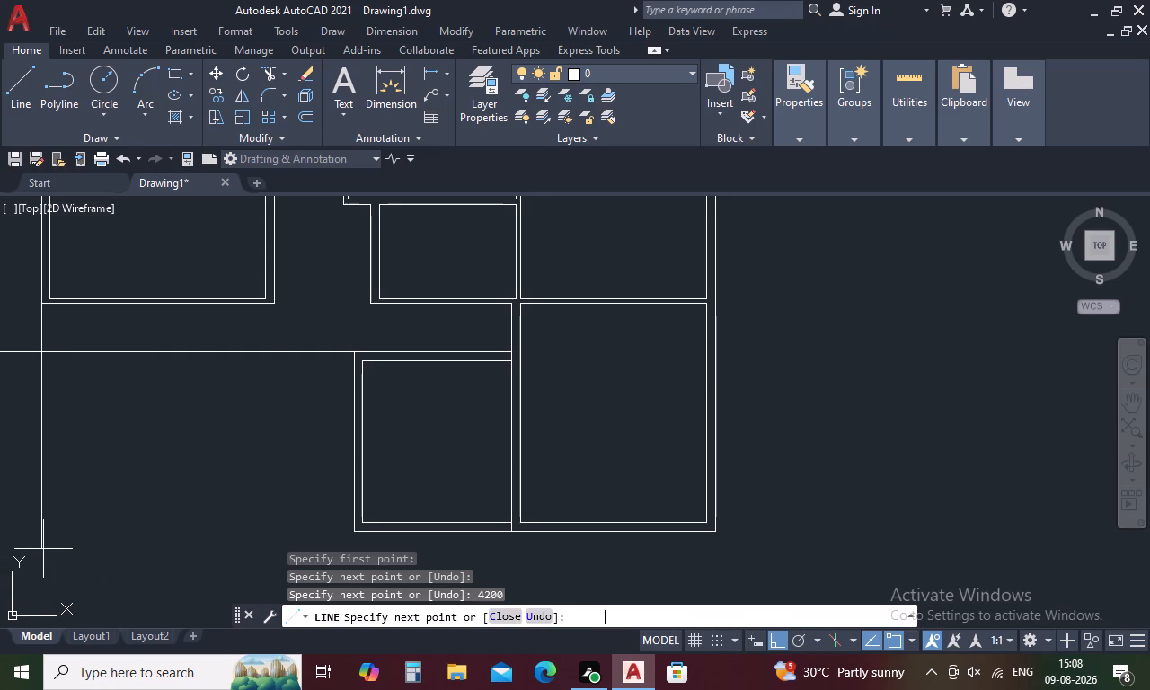
key("Escape")
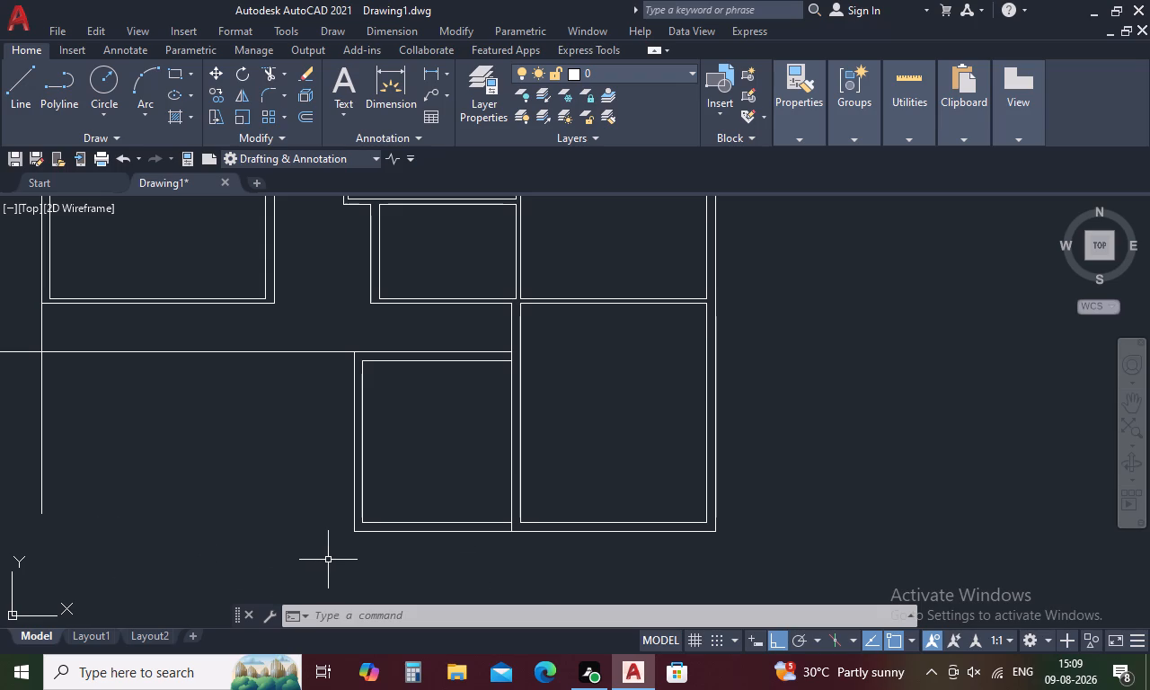
Draw a horizontal line from the adjoining room's outer bottom-left corner leftward past the new vertical line.
type("L")
key("space")
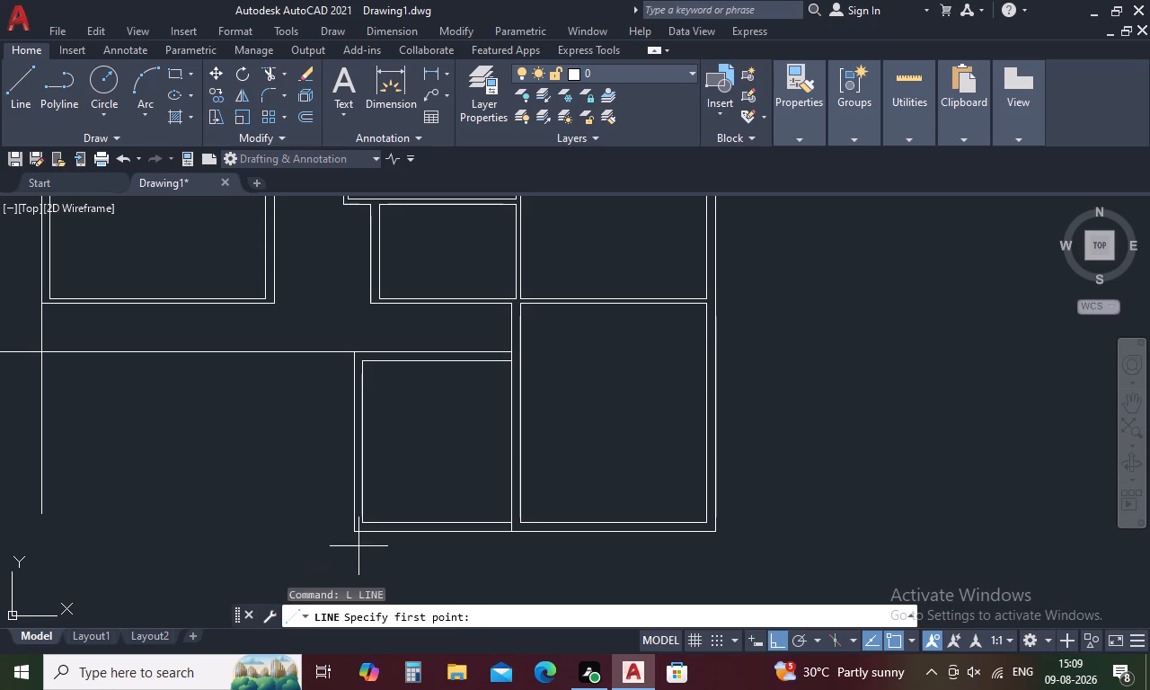
left_click(357, 532)
left_click(0, 509)
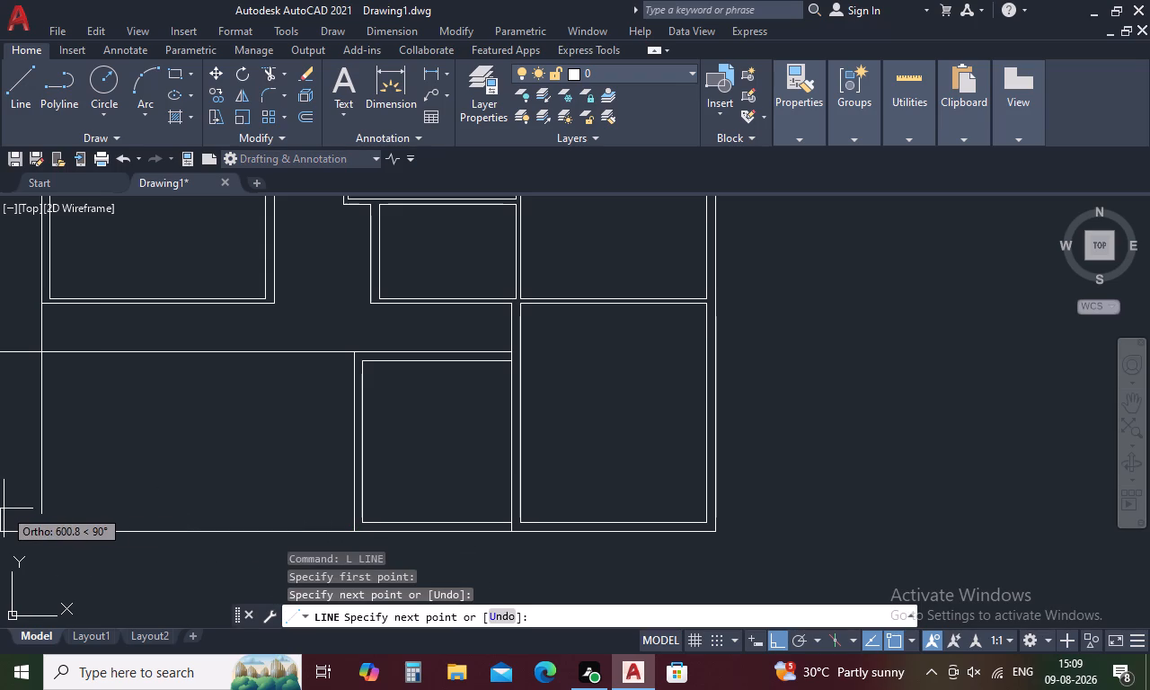
key("Escape")
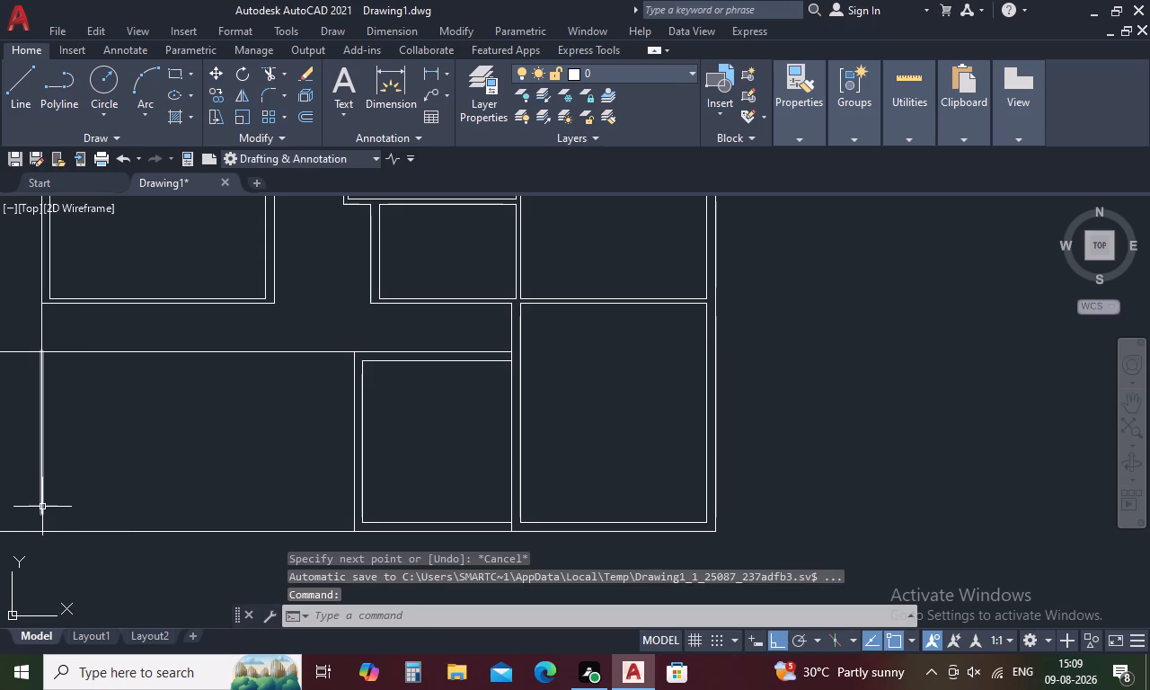
Extend the far left vertical line down to the new bottom horizontal line.
key("e")
type("X")
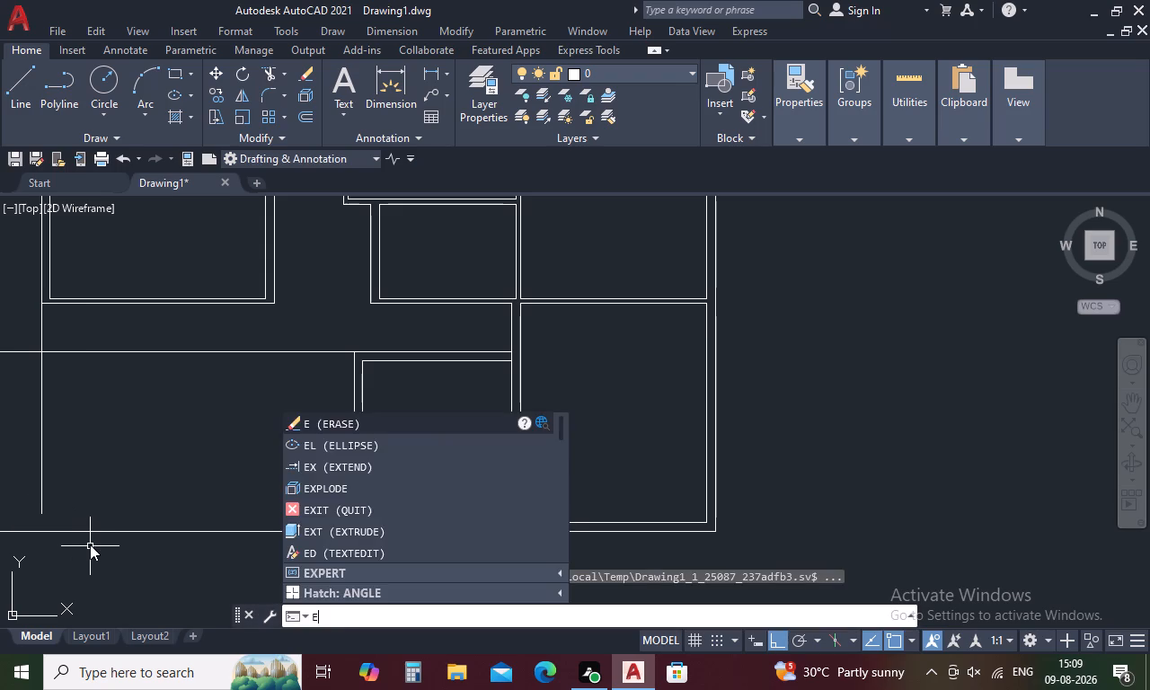
key("space")
left_click(41, 494)
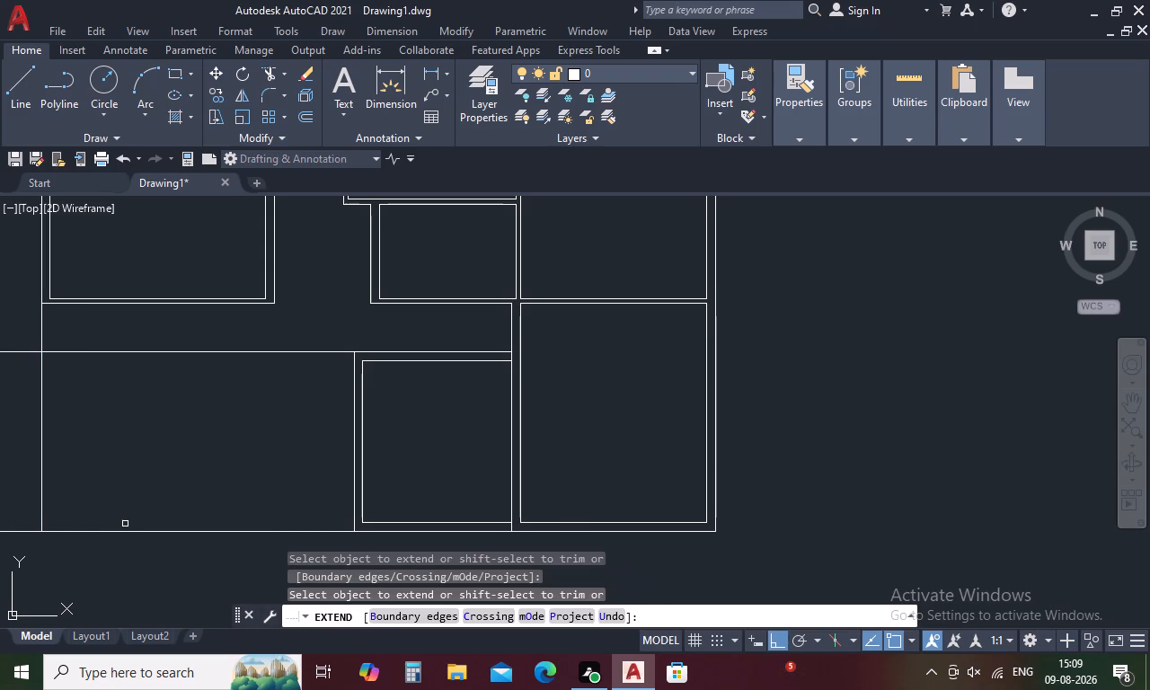
key("Escape")
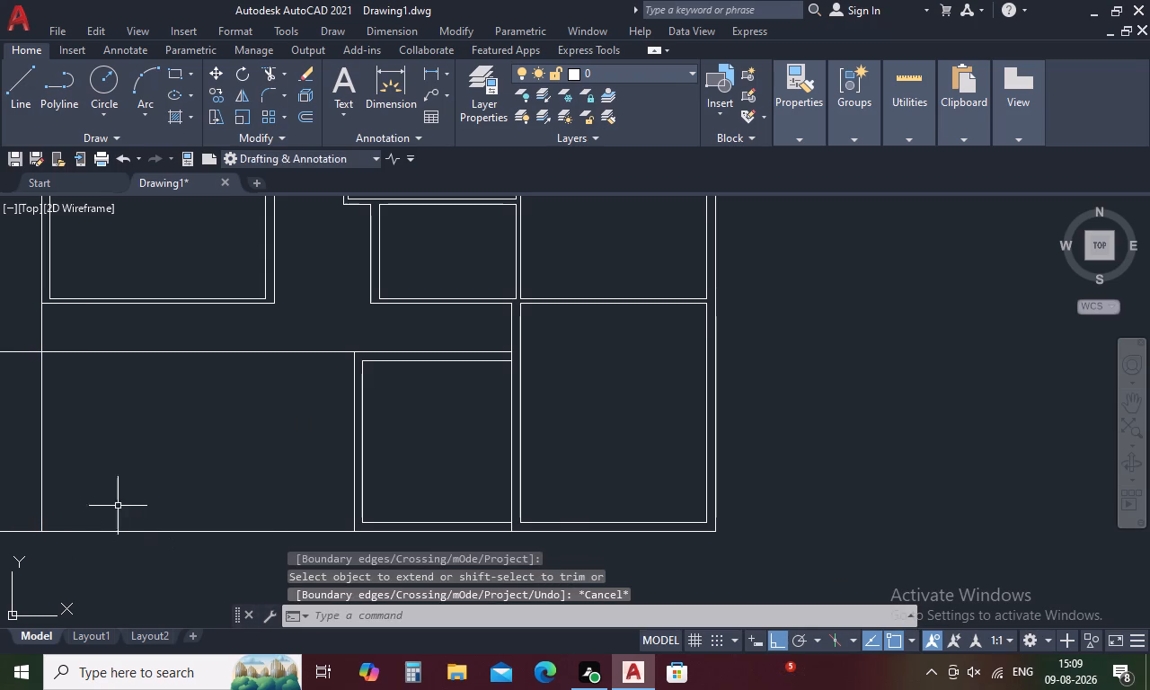
Trim away the horizontal guide line on both sides of the far left vertical line and the bottom line's overhang beyond it.
key("t")
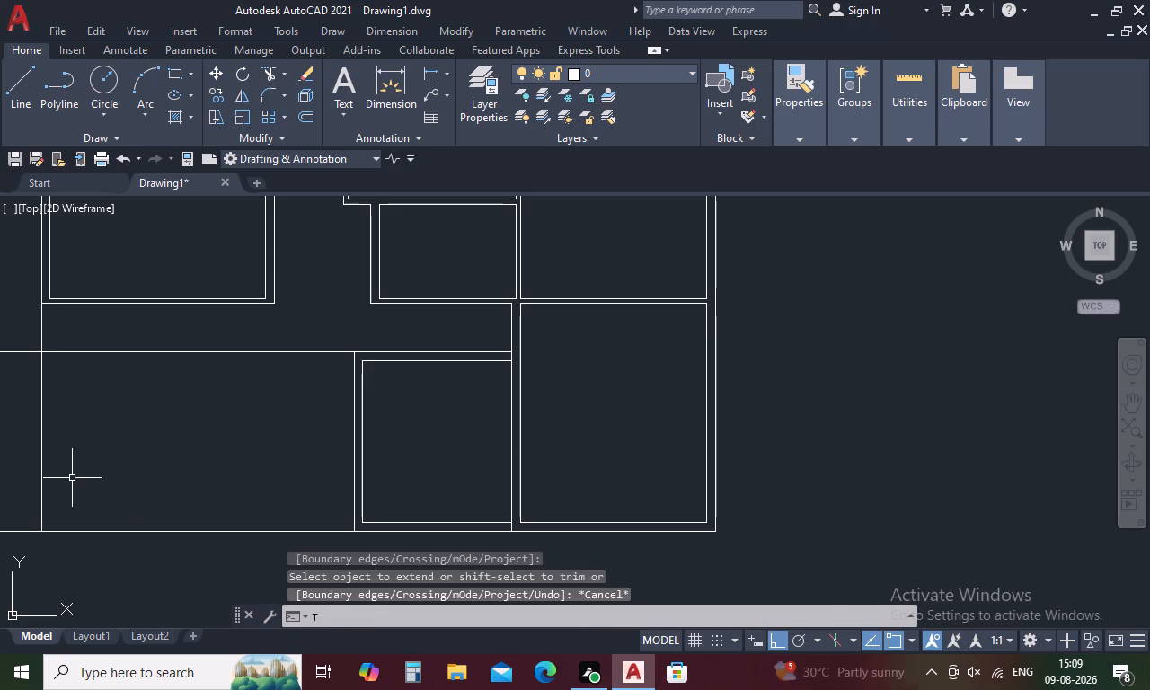
type("R")
key("space")
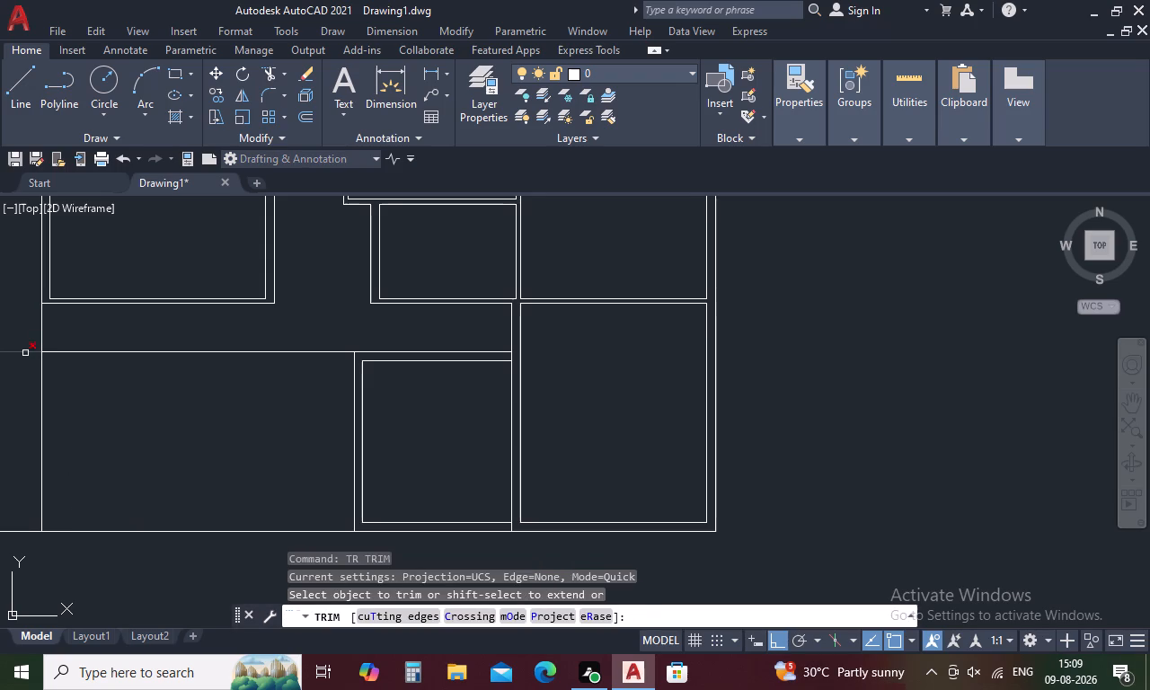
left_click(26, 352)
left_click(54, 351)
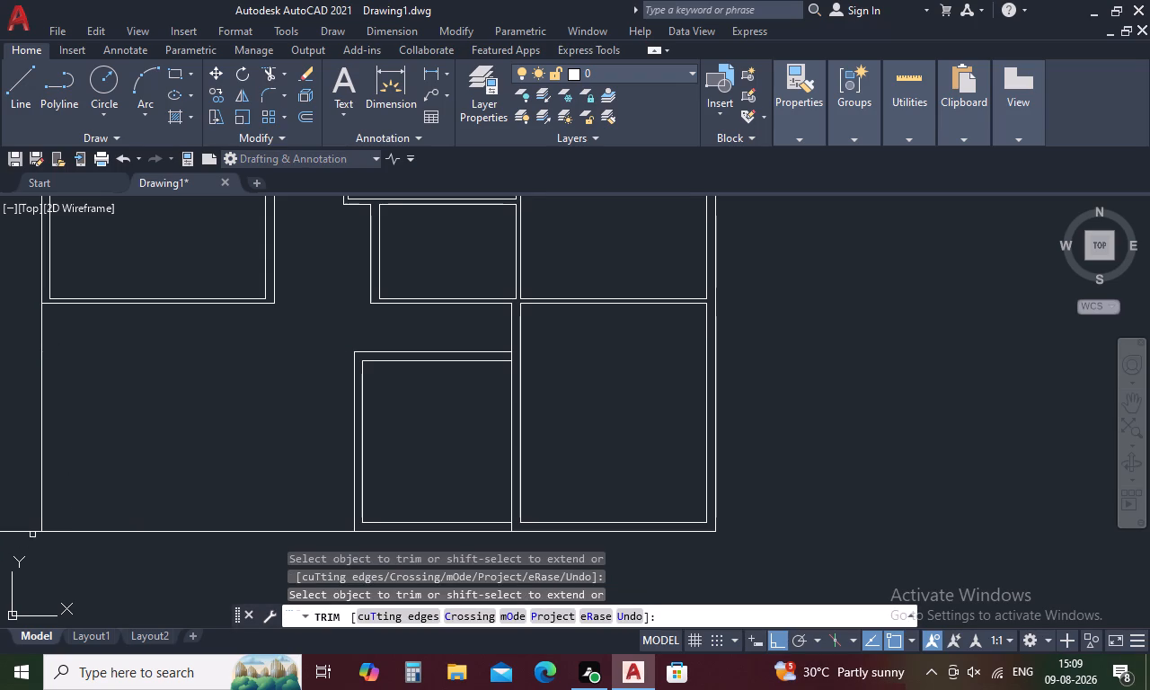
left_click(34, 530)
key("Escape")
Offset the lower left area's outer left line and bottom line 230 mm inward.
type("O")
key("space")
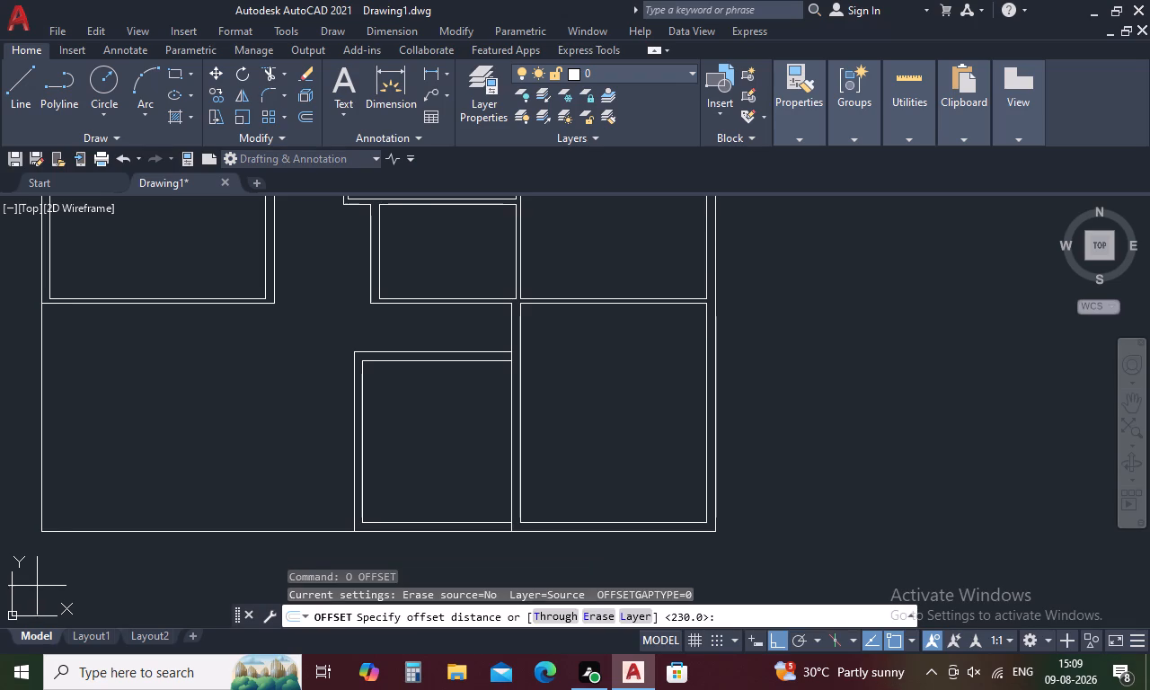
key("2")
type("30")
key("space")
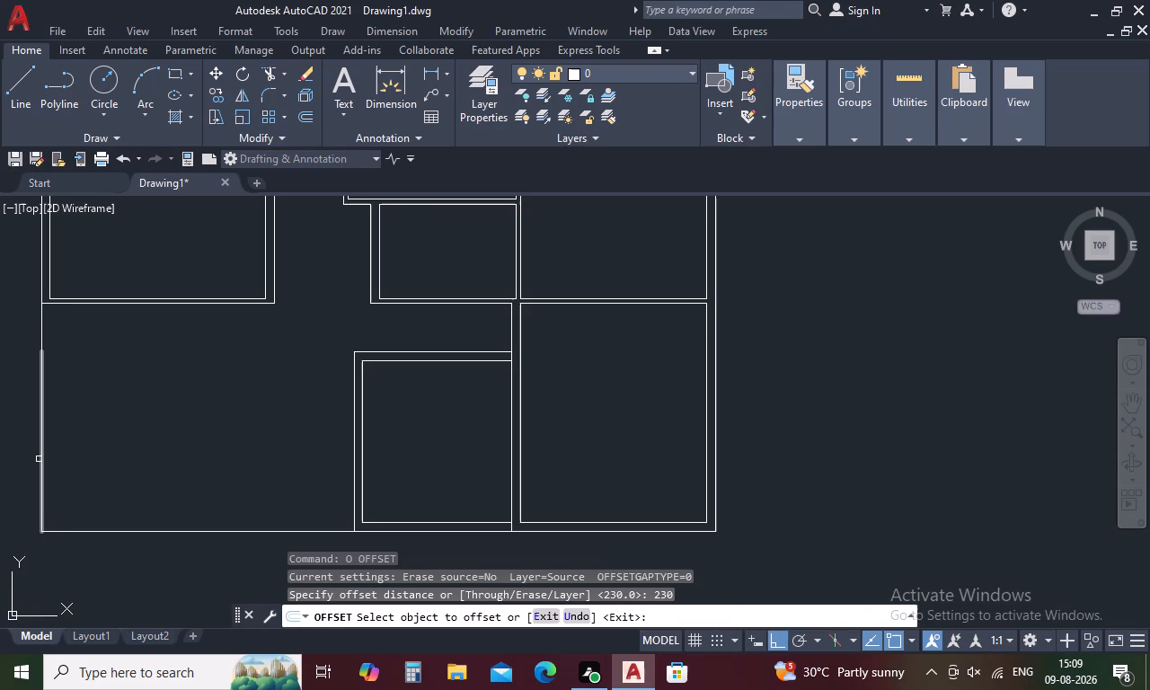
left_click(40, 456)
left_click(103, 463)
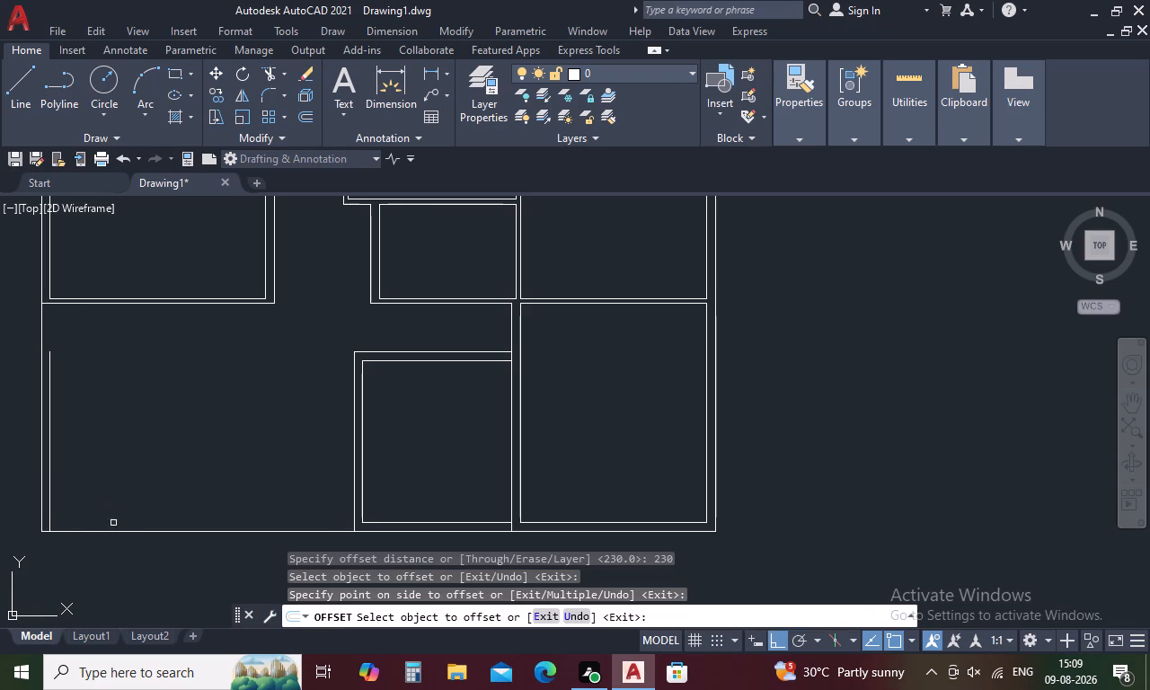
left_click(122, 533)
left_click(126, 485)
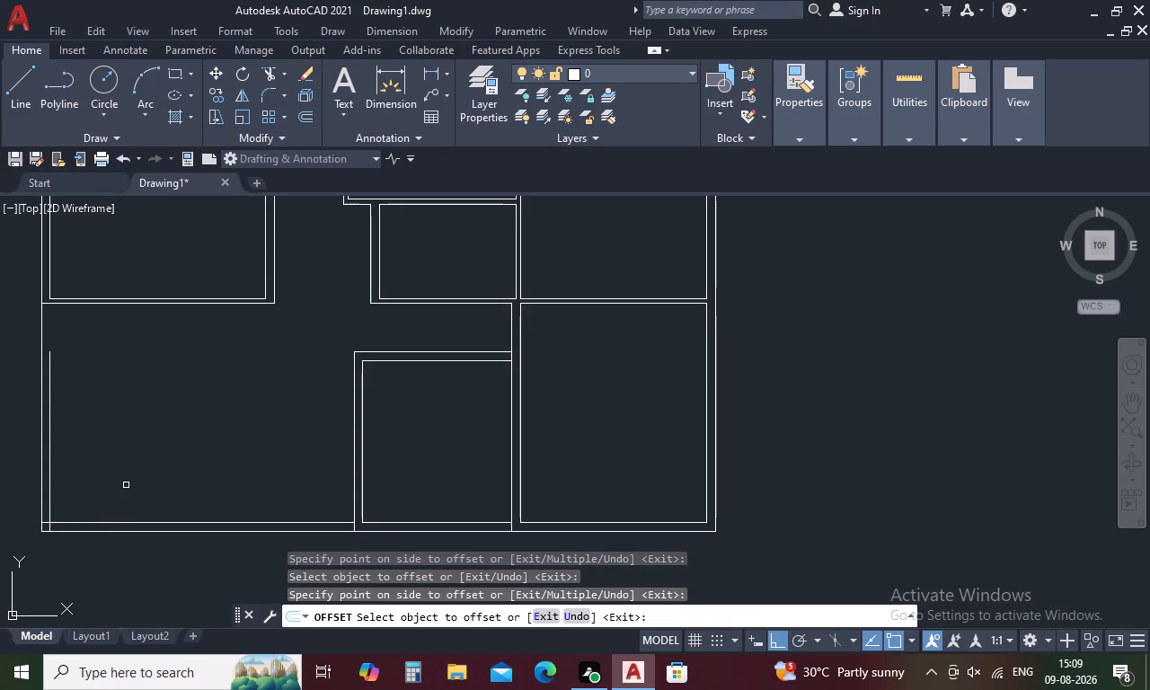
key("space")
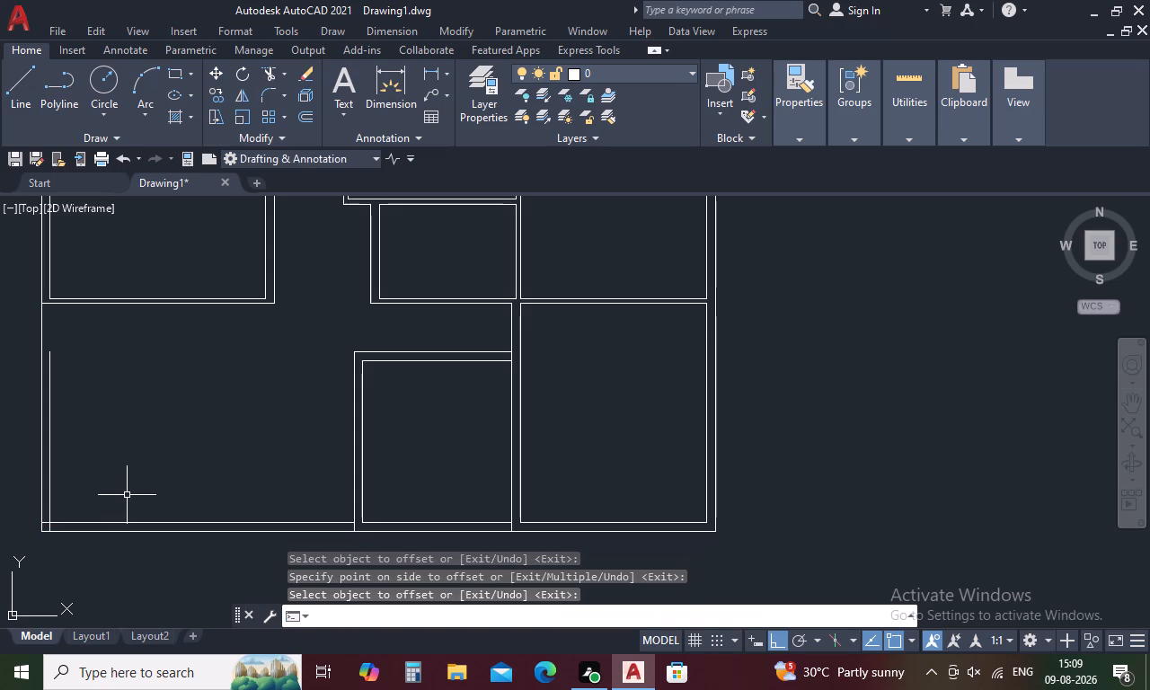
Offset the lower left area's inner left wall line 3450 mm to the right.
key("space")
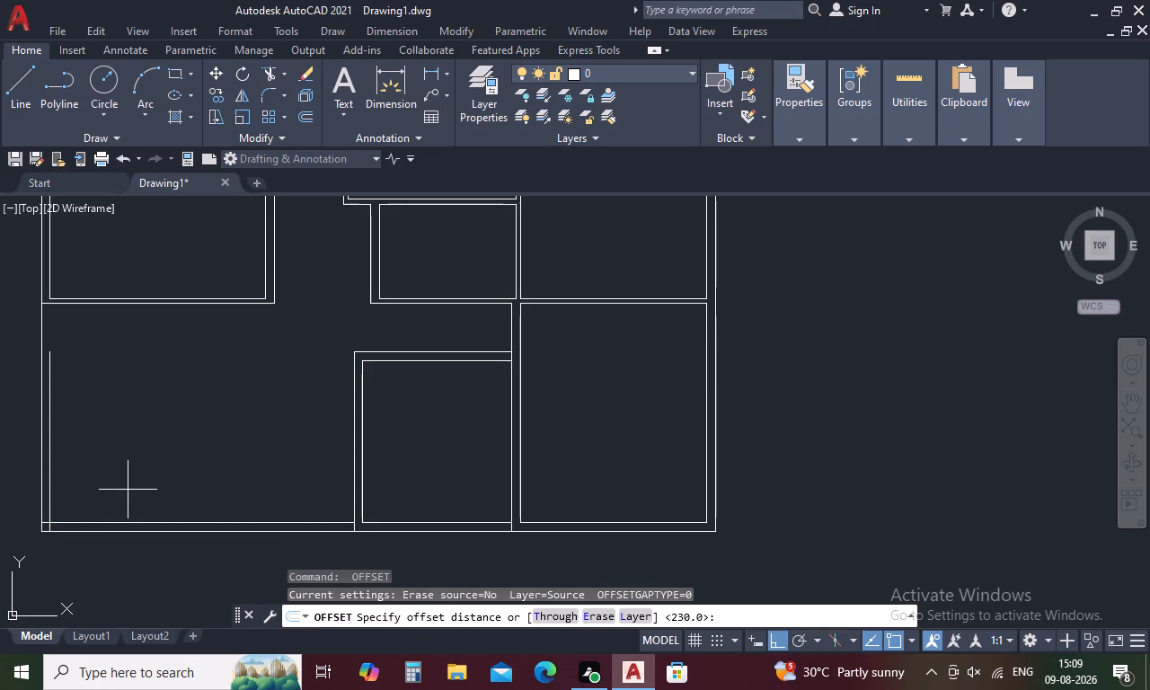
type("3450")
key("space")
left_click(49, 452)
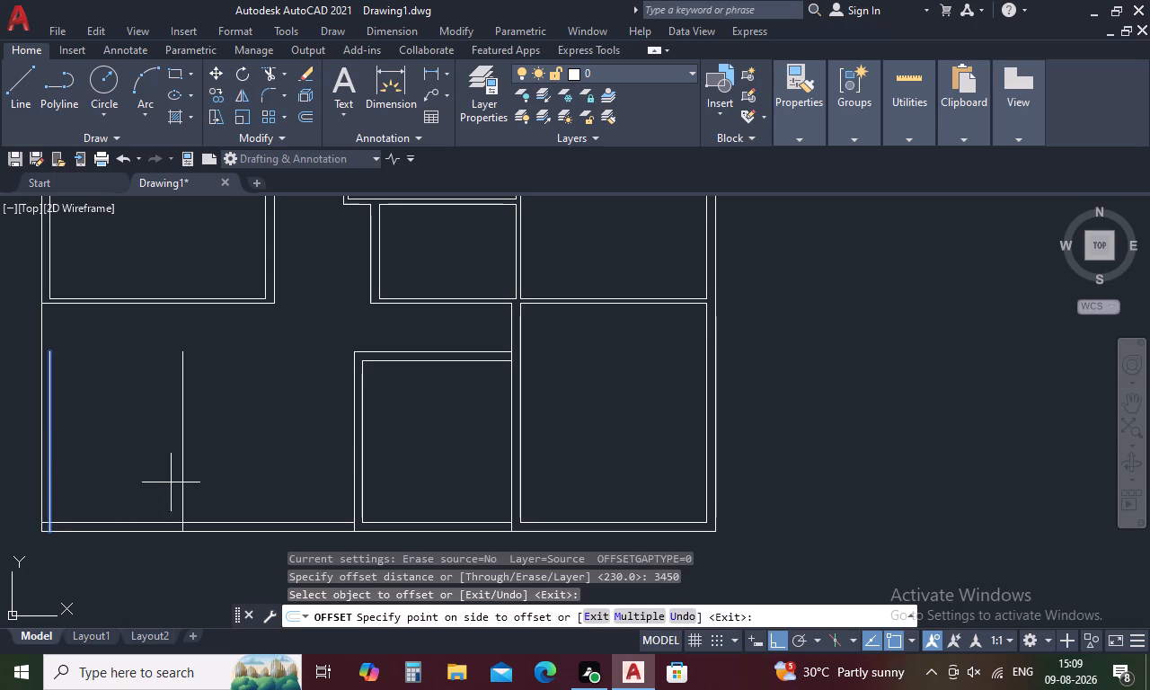
left_click(171, 482)
key("space")
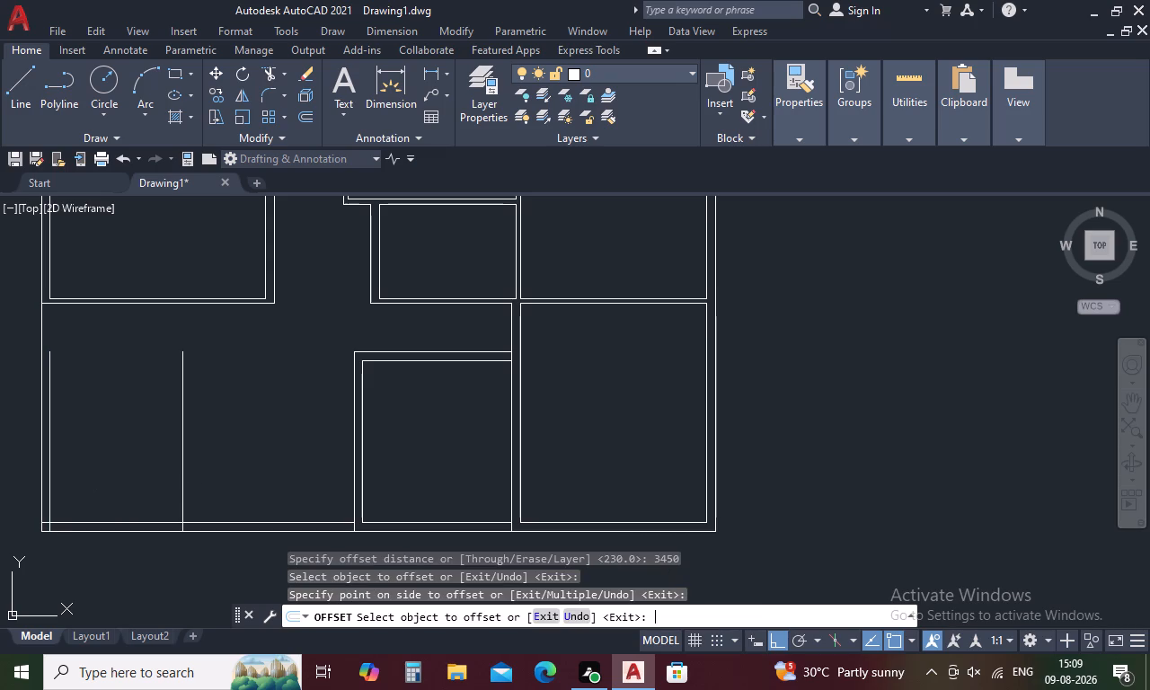
key("space")
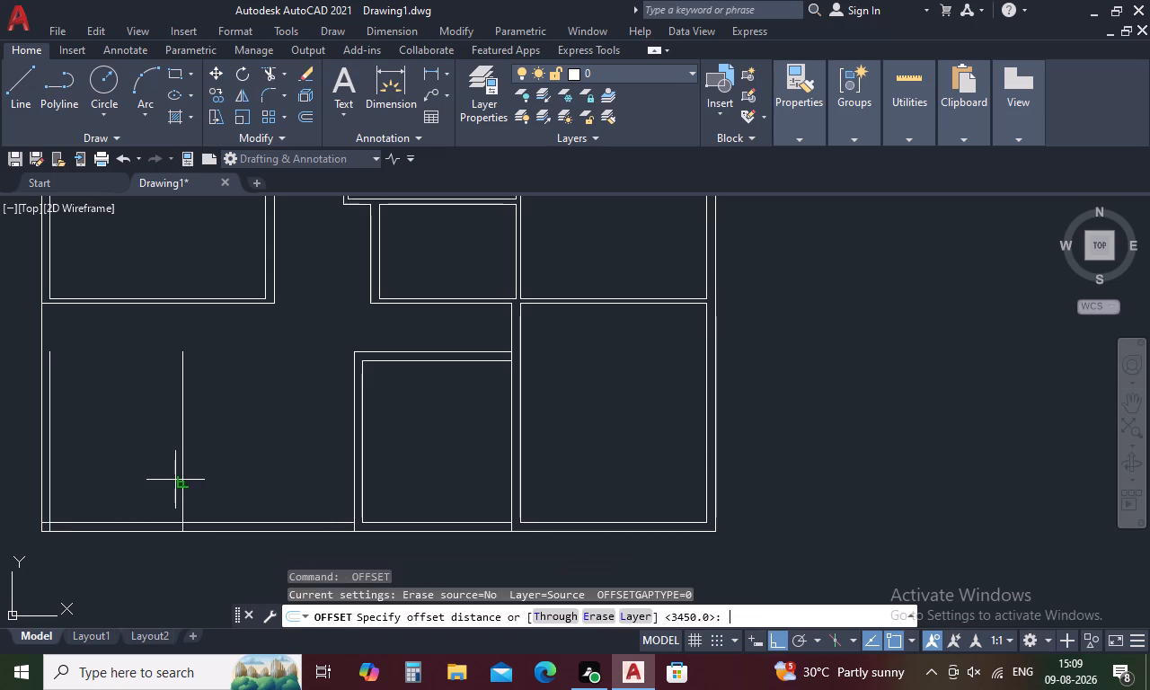
key("space")
key("space")
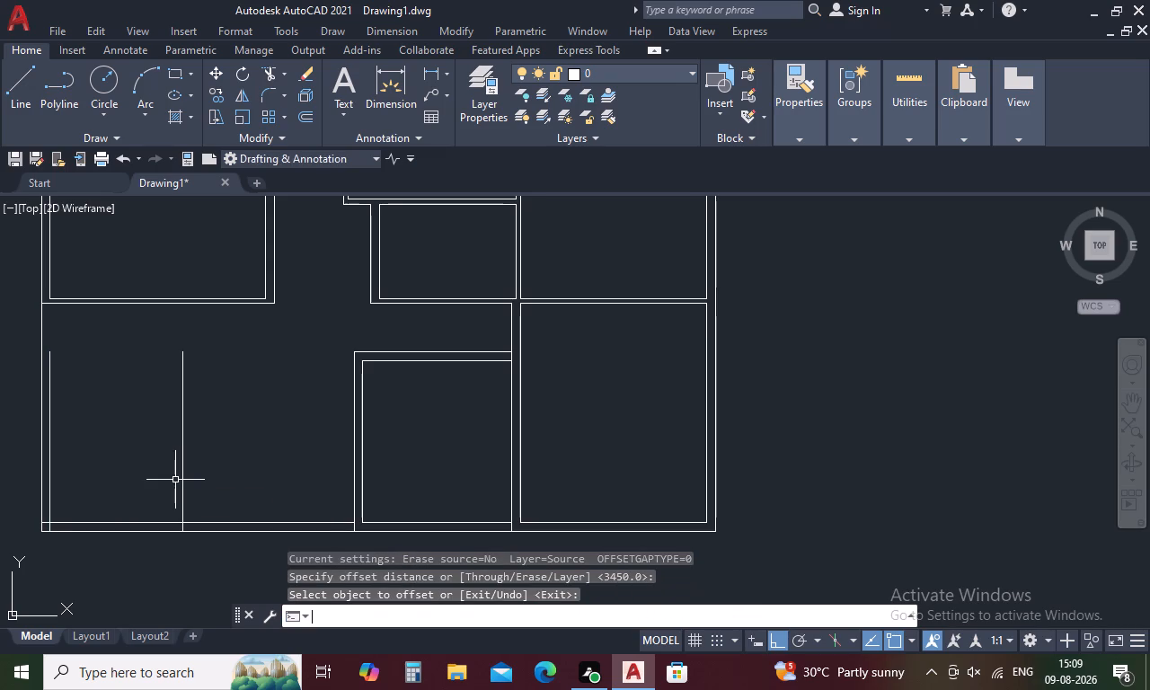
Draw a horizontal line joining the top ends of the inner left wall line and the new vertical line.
type("L")
key("space")
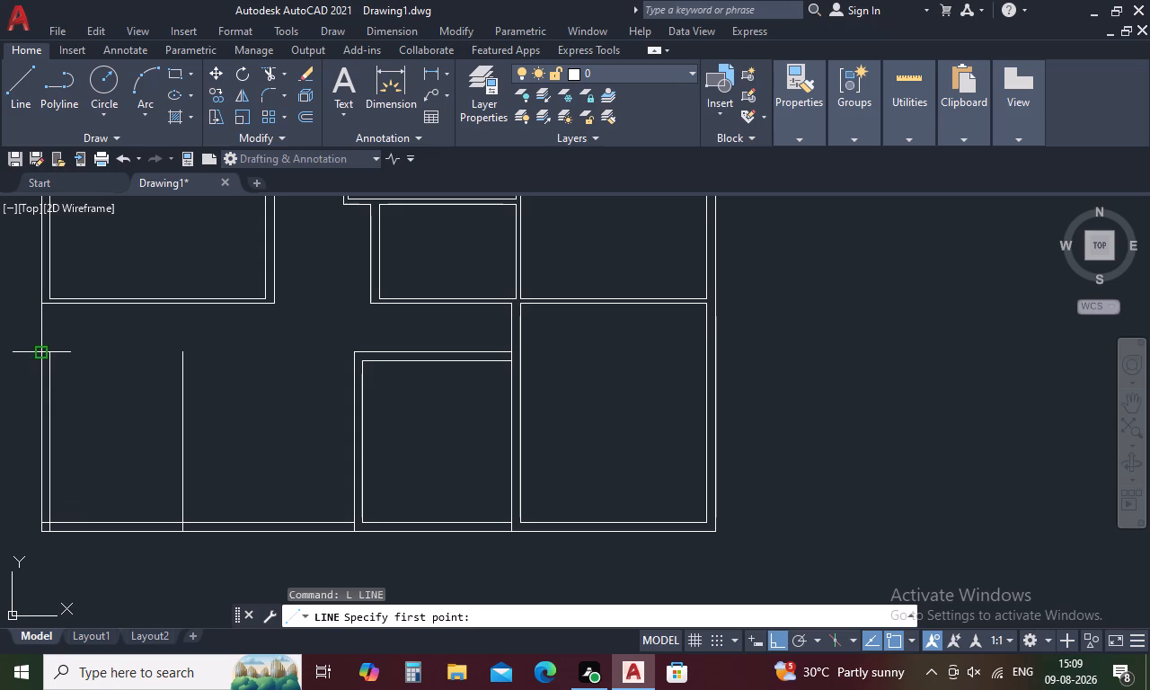
left_click(54, 351)
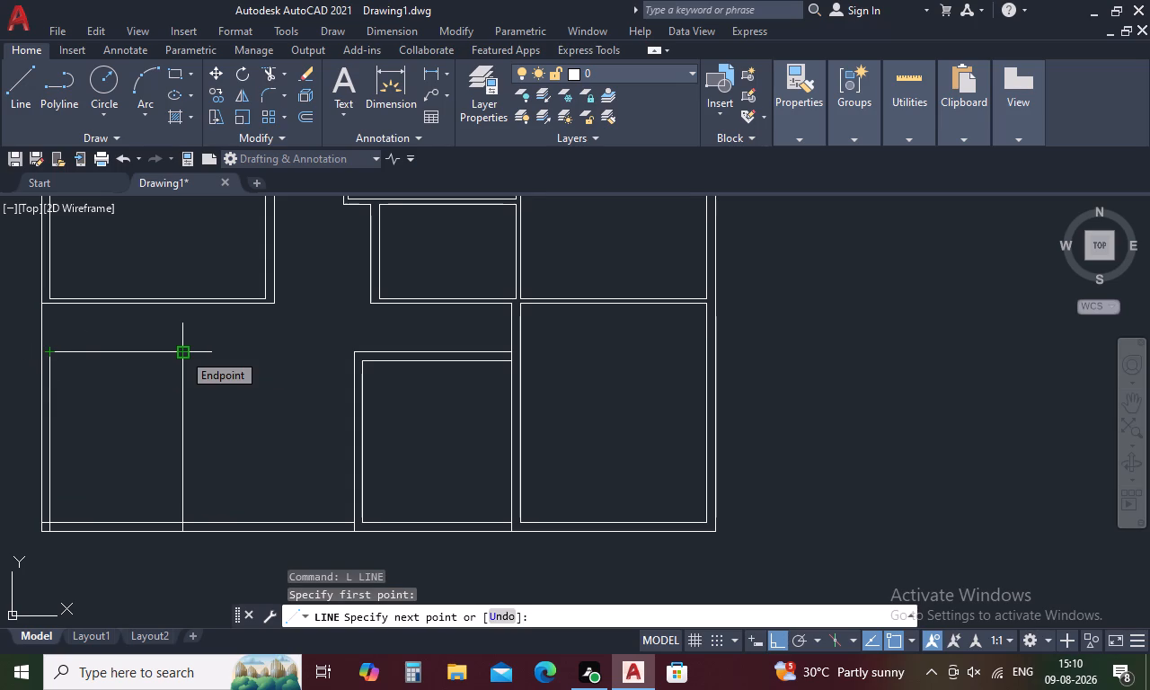
left_click(182, 352)
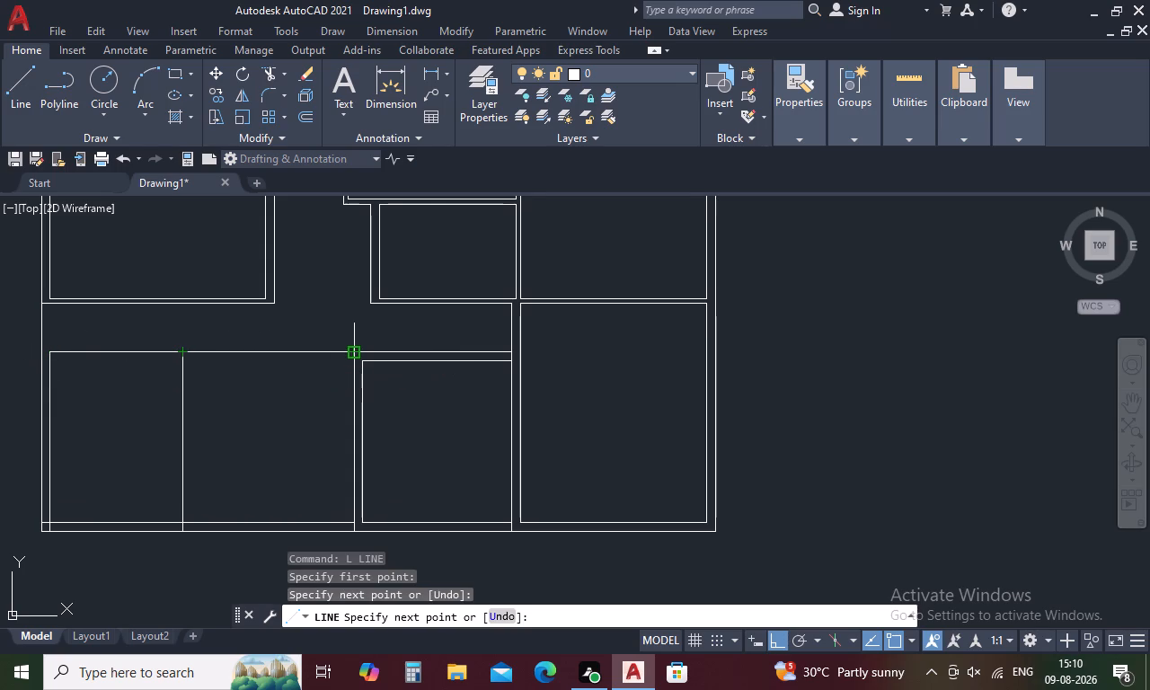
key("Escape")
Offset the lower left room's top line 230 mm downward.
key("o")
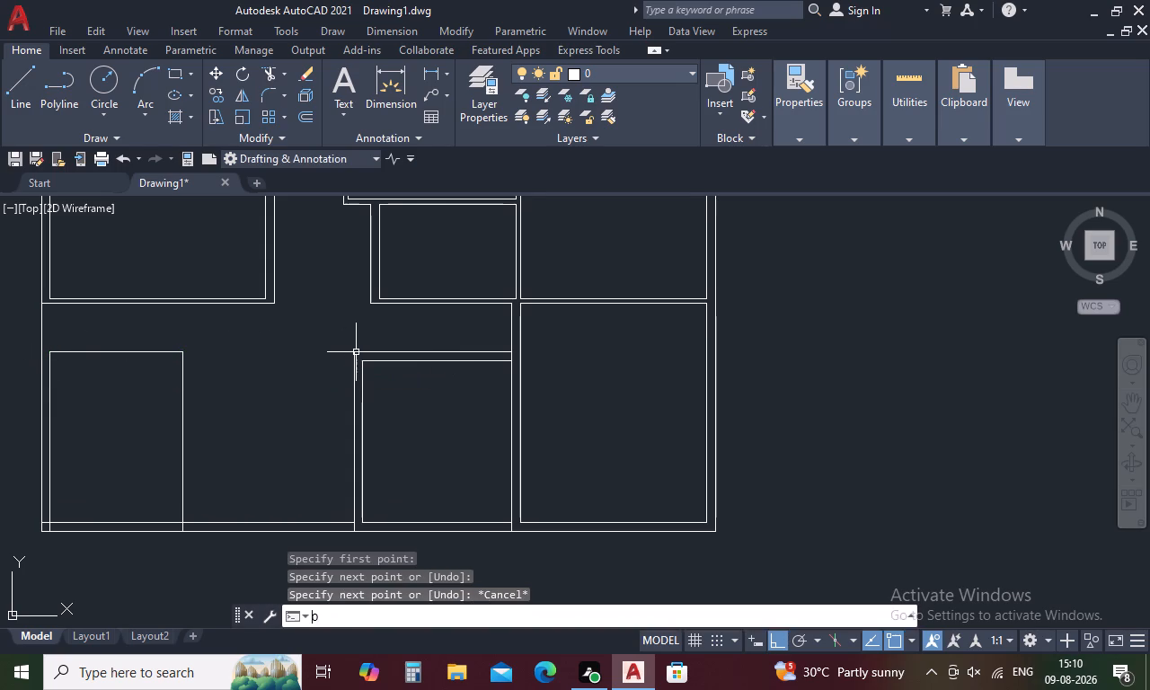
key("space")
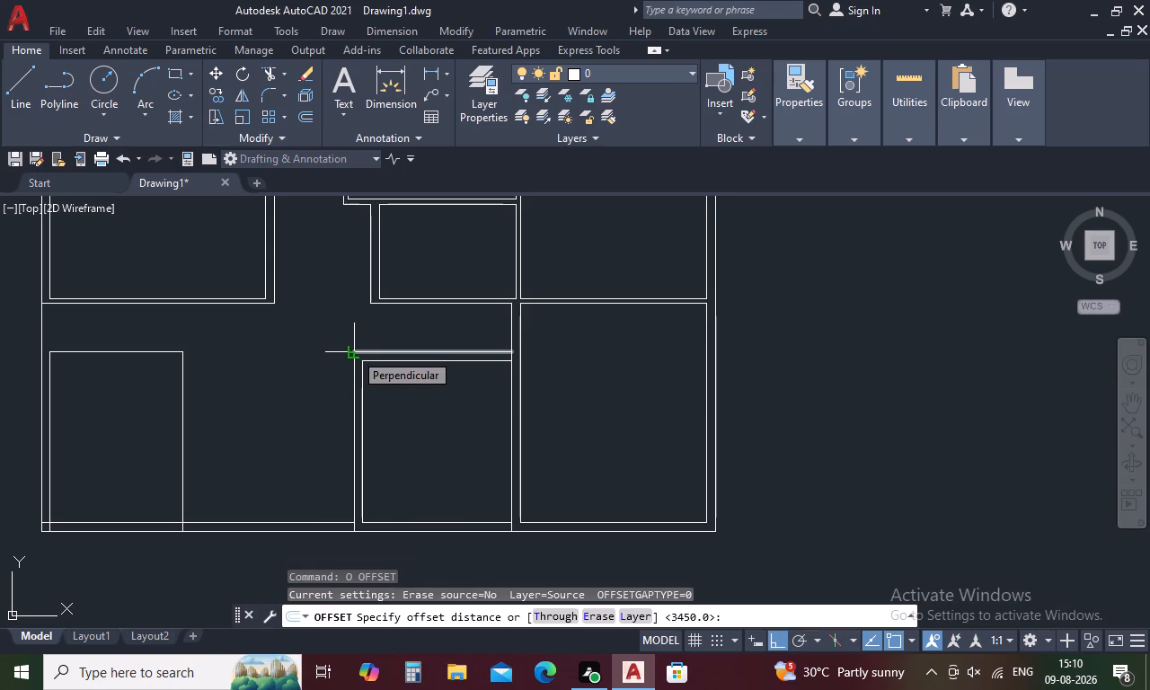
type("23")
type("0")
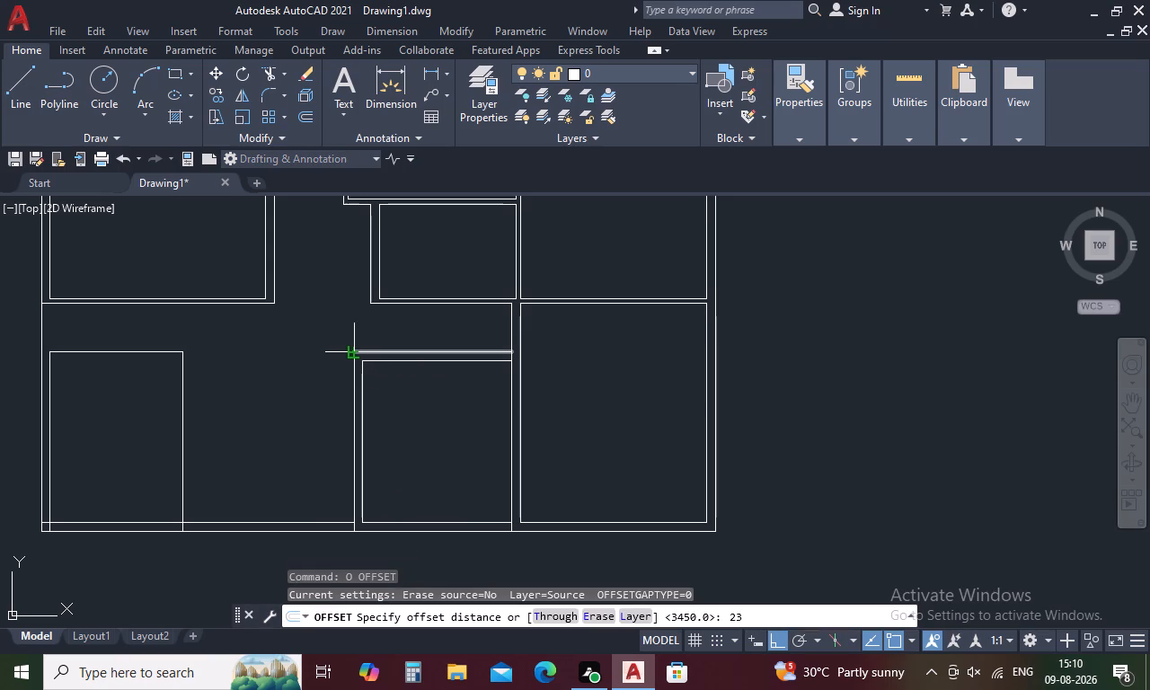
key("space")
left_click(170, 353)
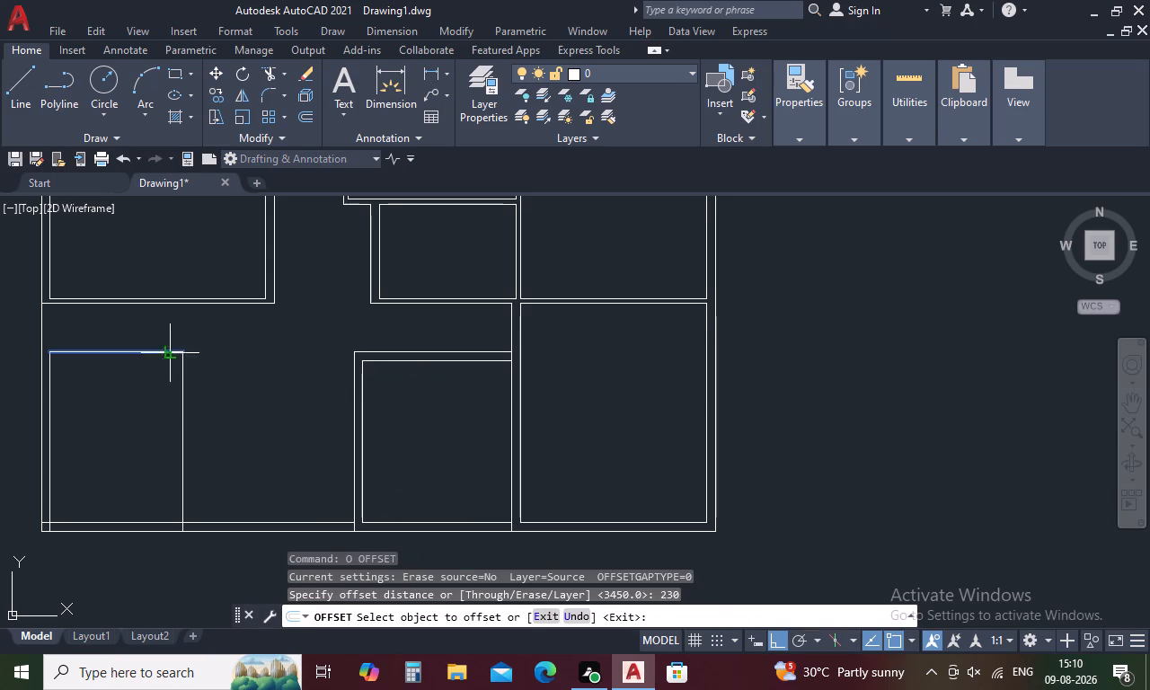
left_click(168, 379)
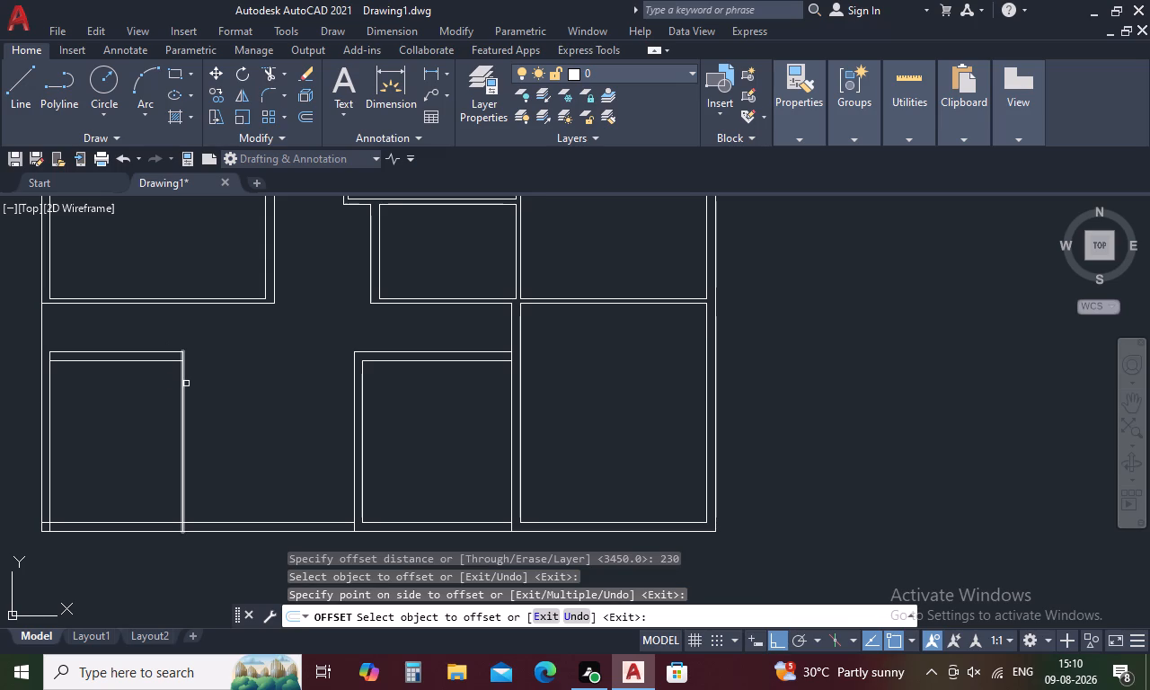
key("space")
Offset the lower left room's right vertical line 120 mm outward to the right.
key("space")
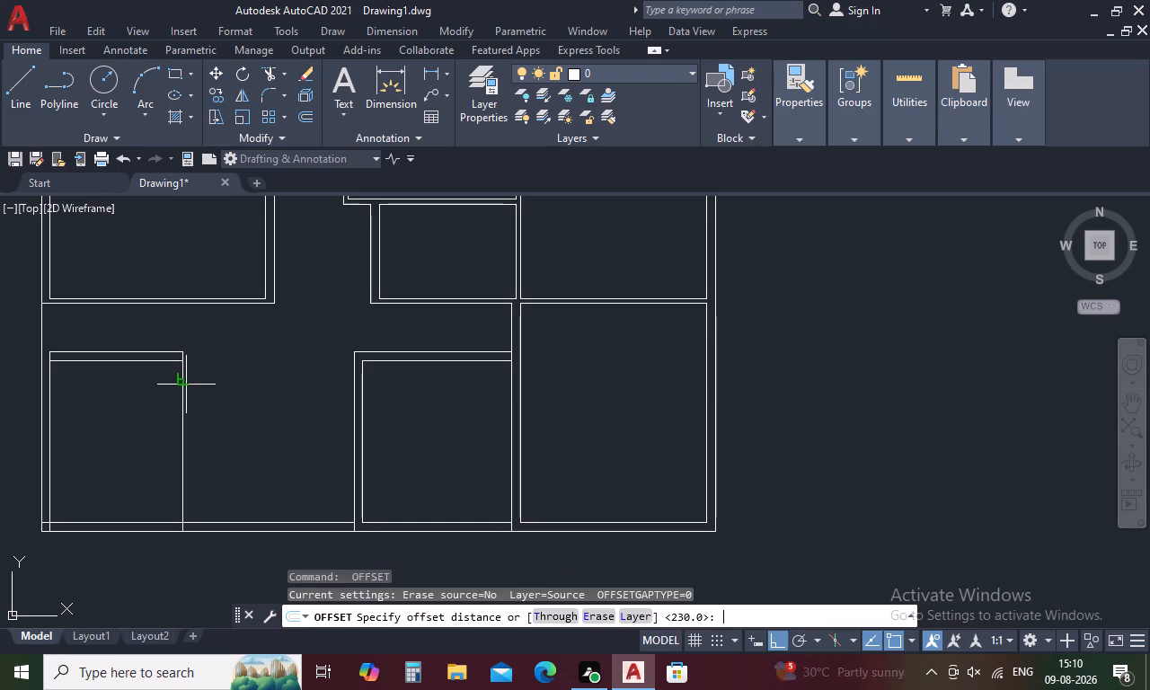
key("1")
key("2")
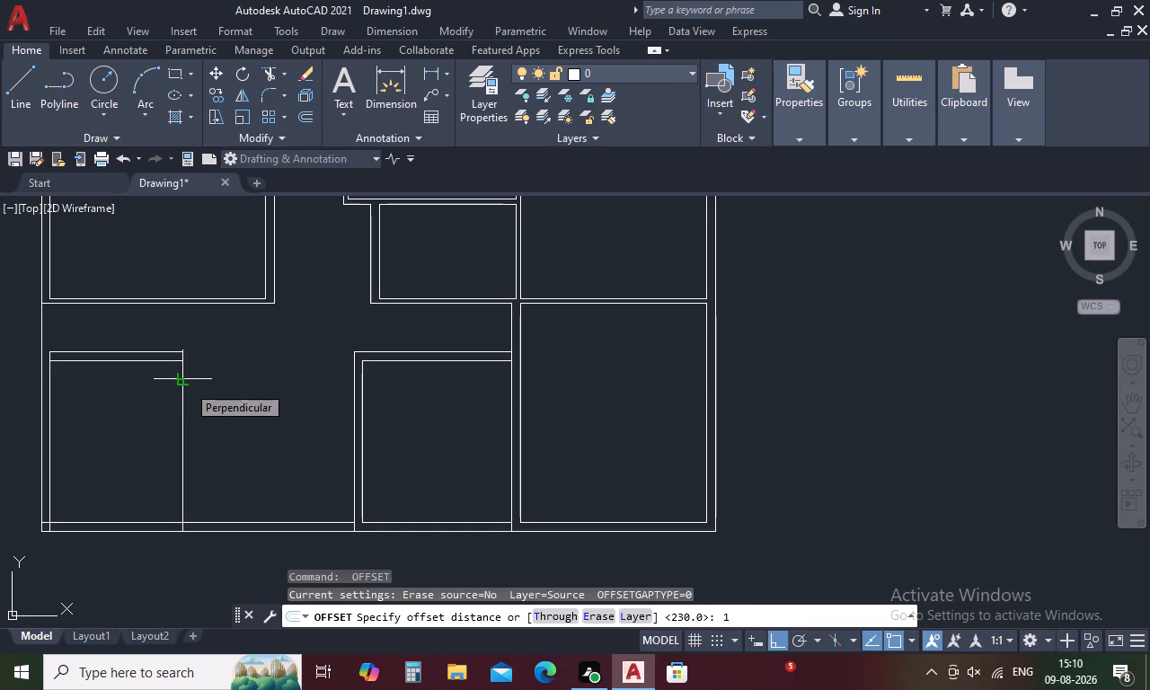
type("0")
key("space")
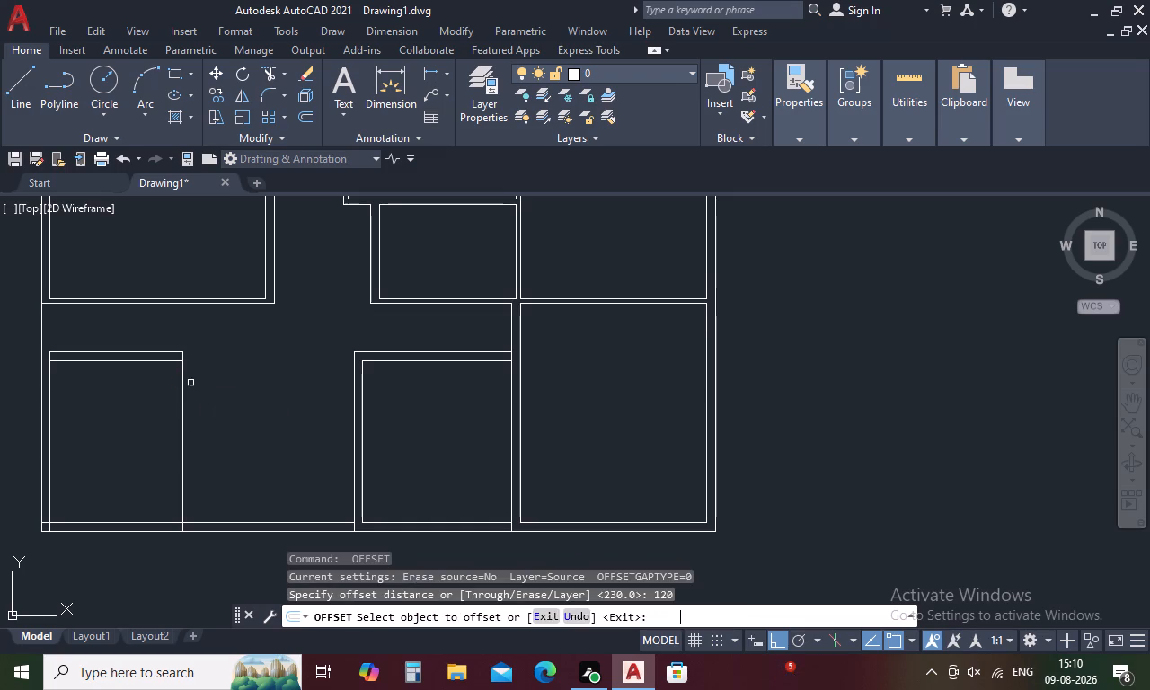
left_click(183, 395)
left_click(195, 400)
key("Escape")
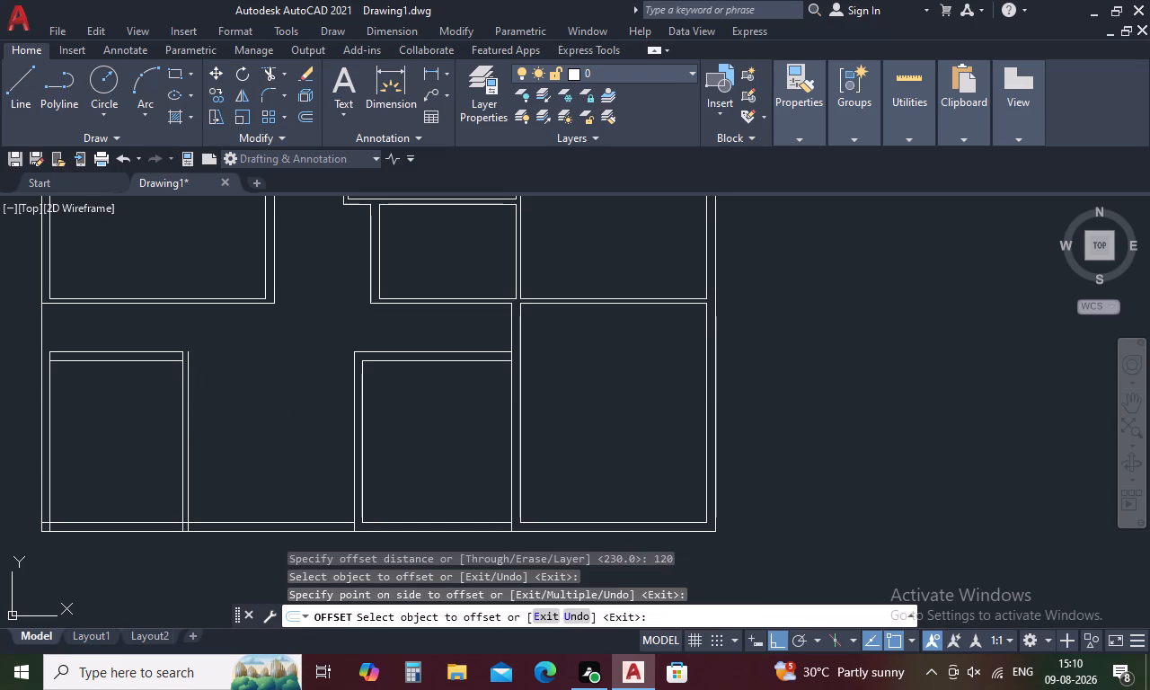
Extend the lower left room's upper top line right to the outer line of the 120 mm wall.
key("e")
type("X")
key("space")
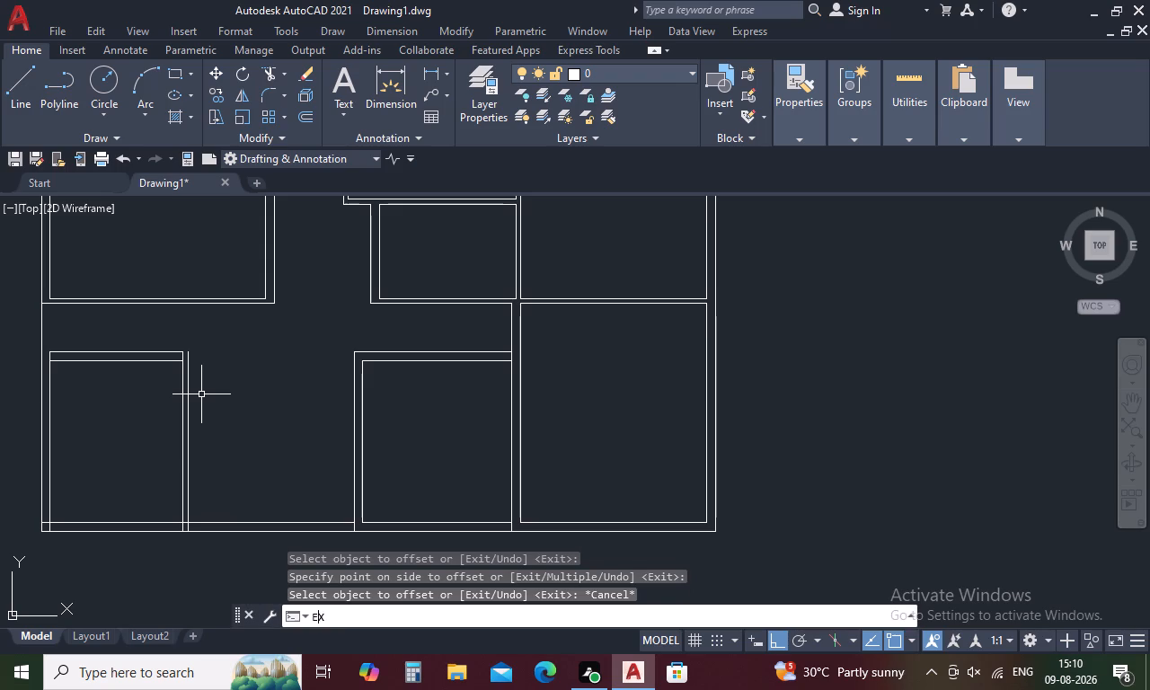
left_click(171, 352)
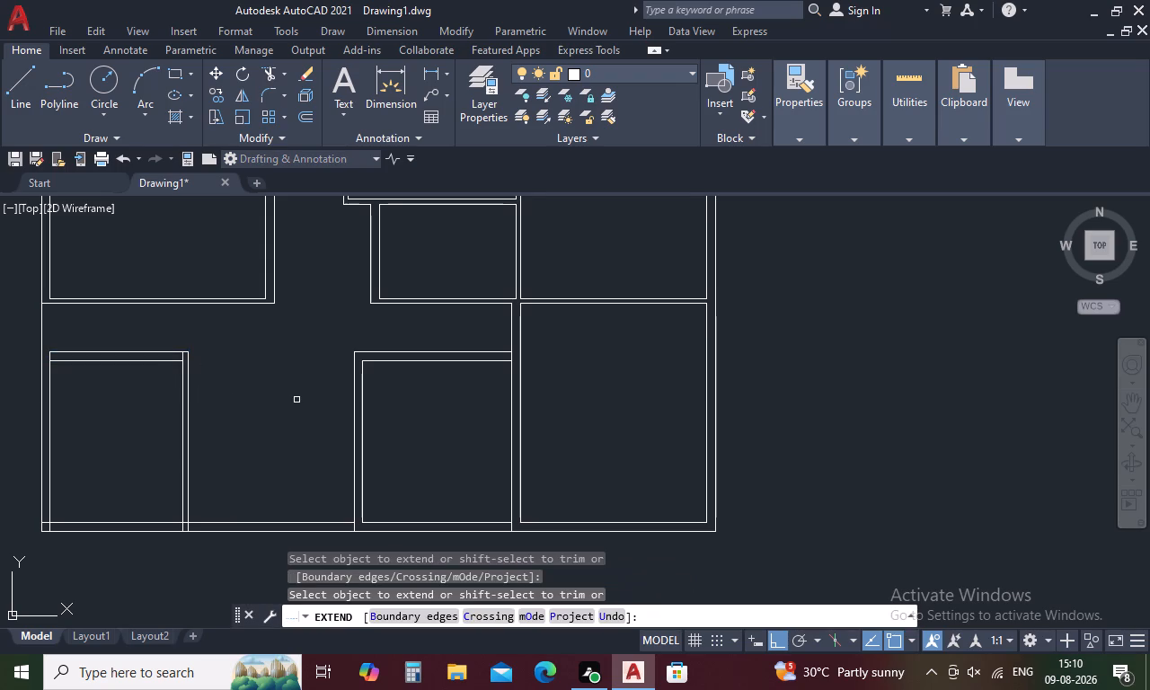
key("Escape")
Trim the right wall's inner line where it crosses the lower left room's top wall.
type("TR")
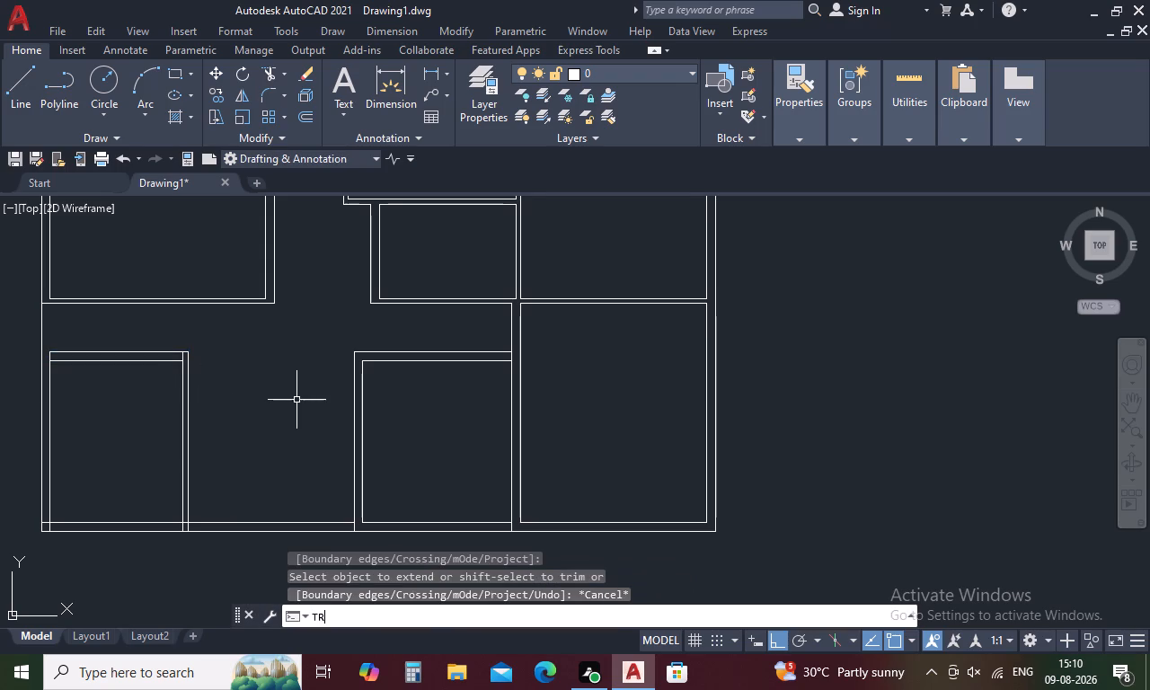
key("space")
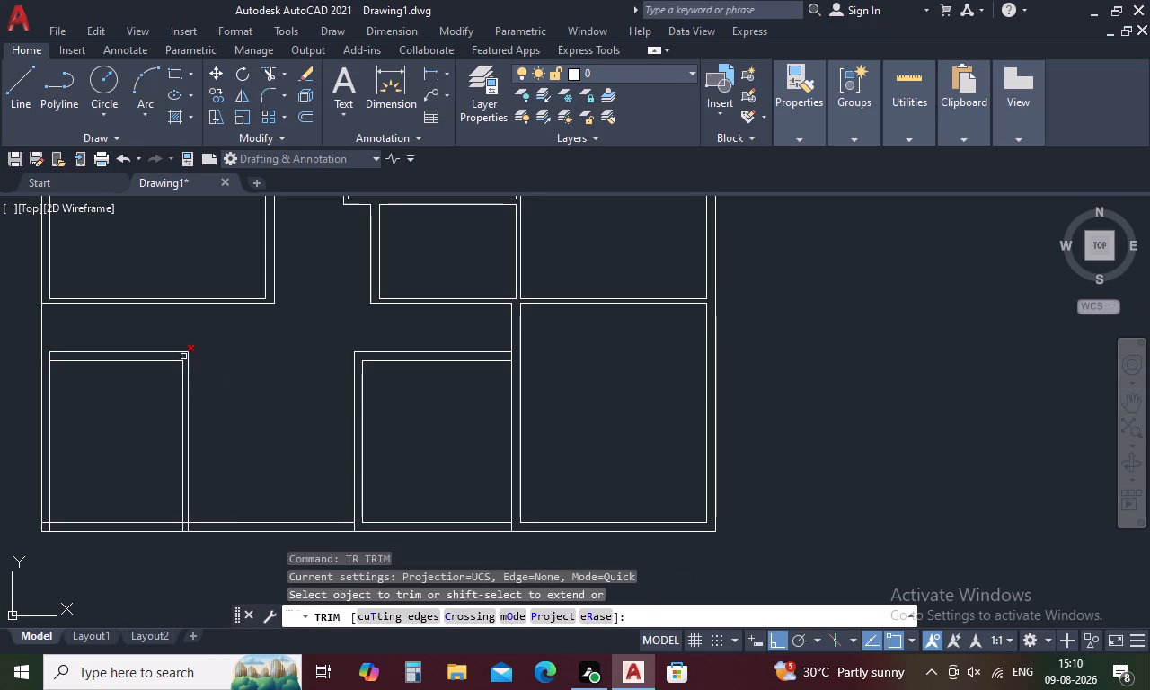
left_click(183, 357)
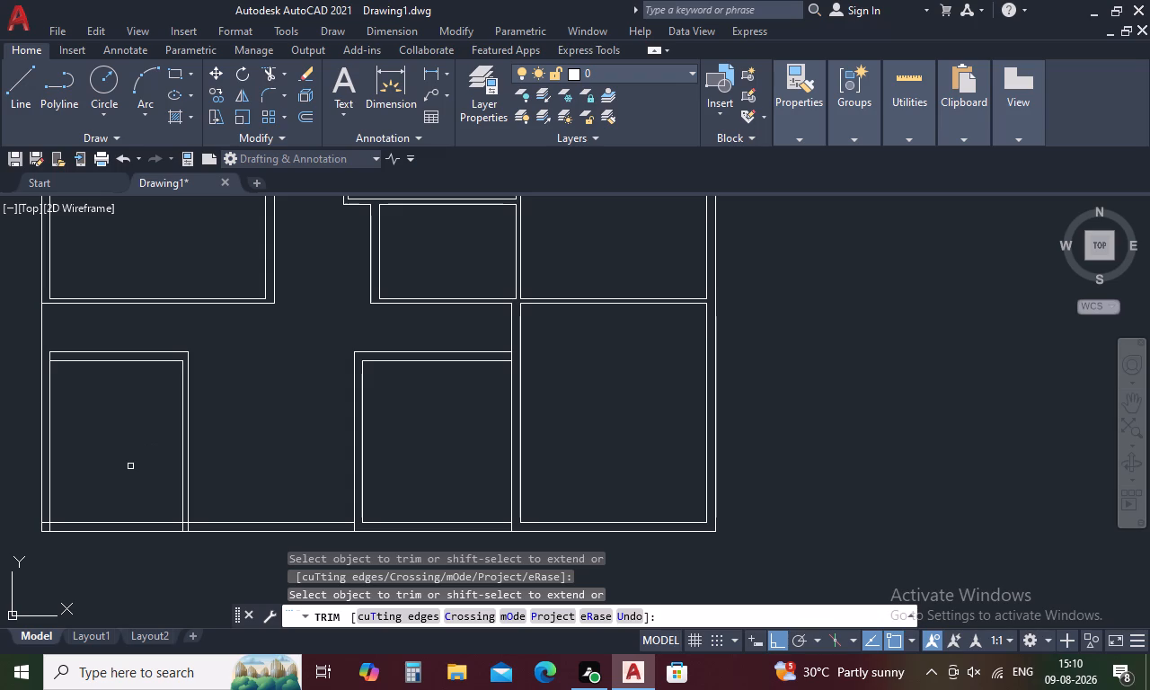
key("Escape")
Extend the lower left room's upper top line left to the outer left wall line.
key("e")
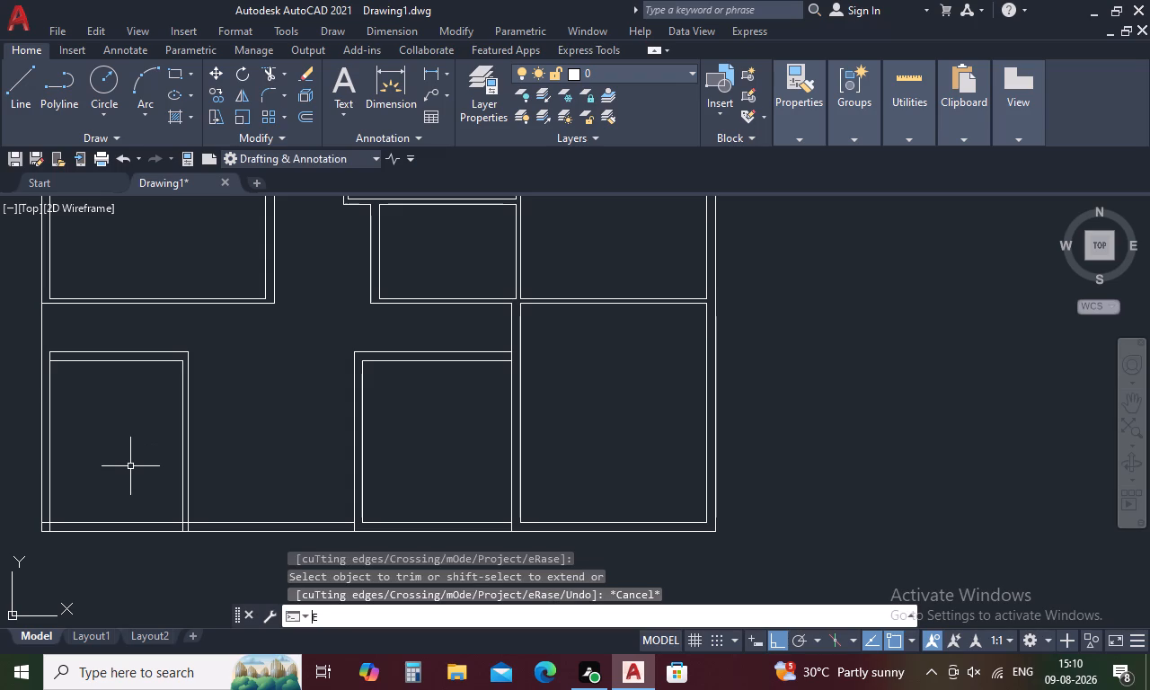
key("x")
key("space")
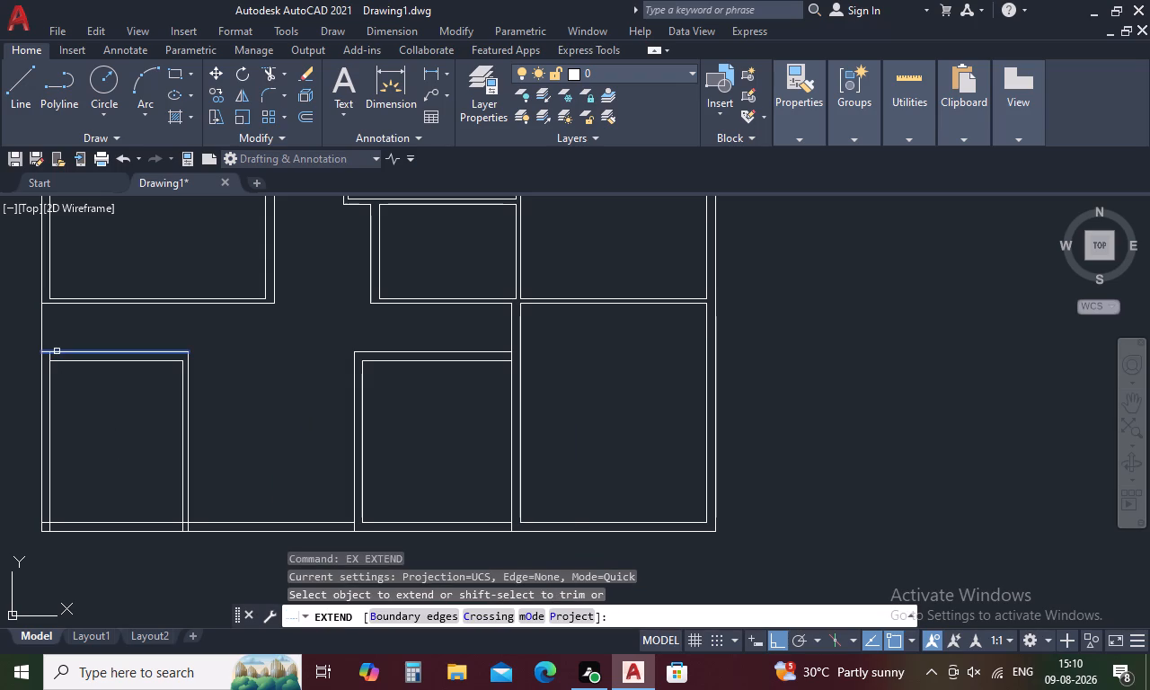
left_click(57, 351)
key("Escape")
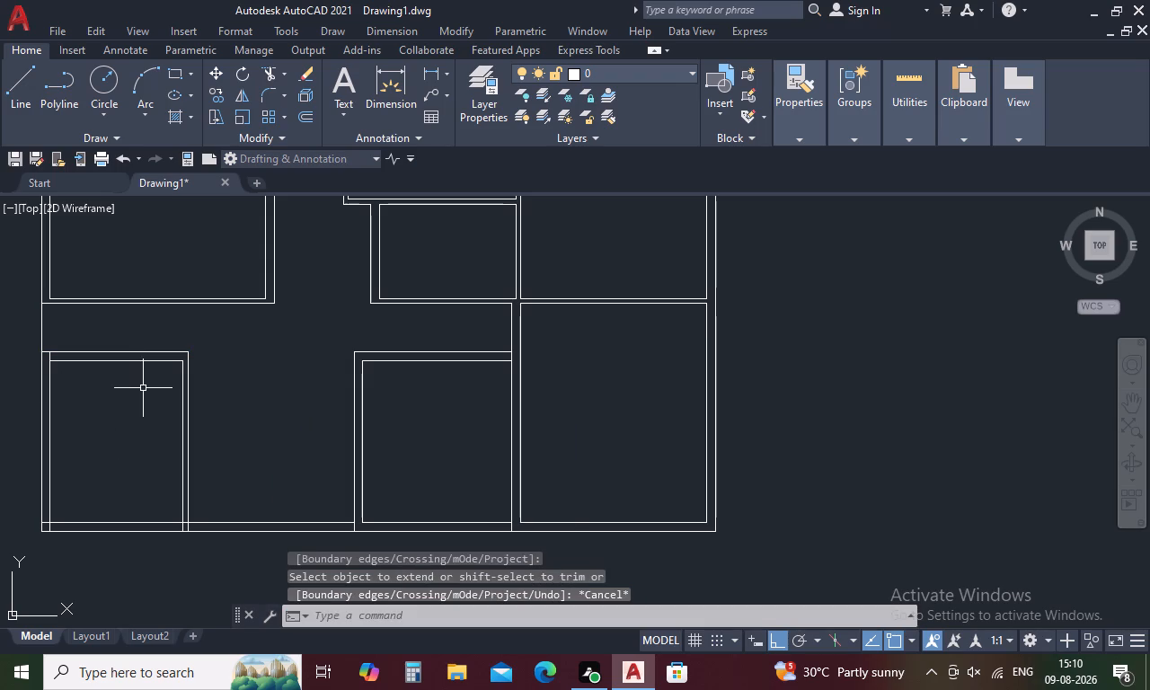
Trim the overlapping wall line ends at the lower left room's top-left and bottom-left corners.
key("r")
key("Escape")
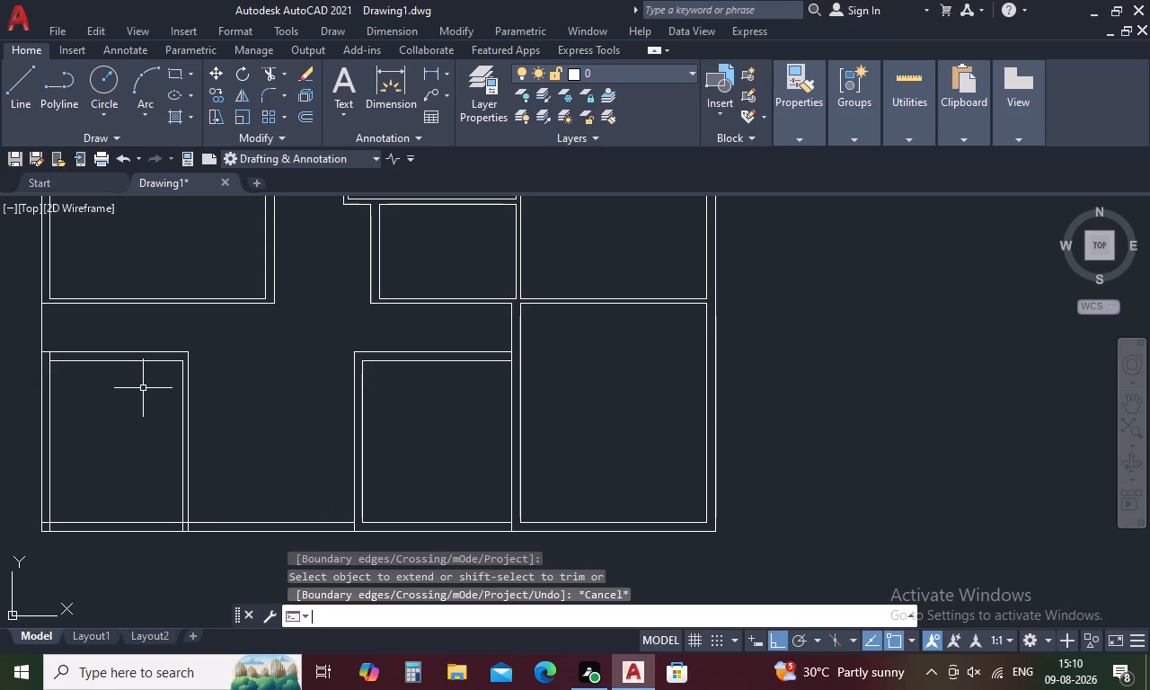
type("TR")
key("space")
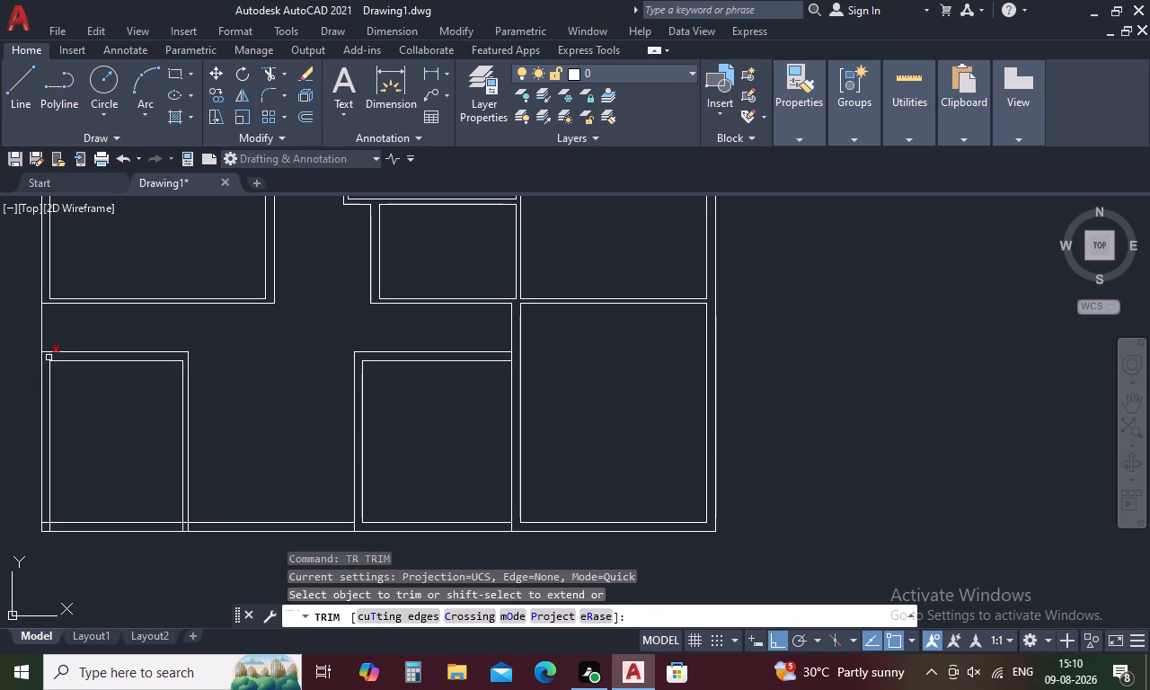
left_click(49, 358)
scroll(43, 536, "up", 3)
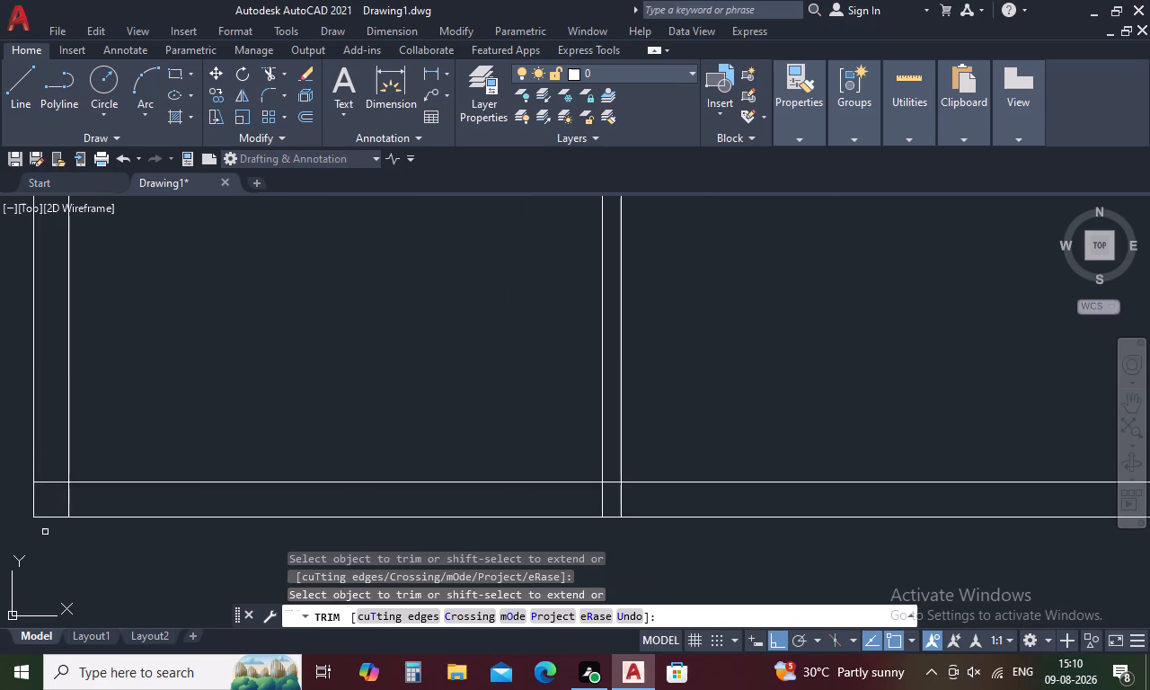
left_click_drag(42, 461, 84, 496)
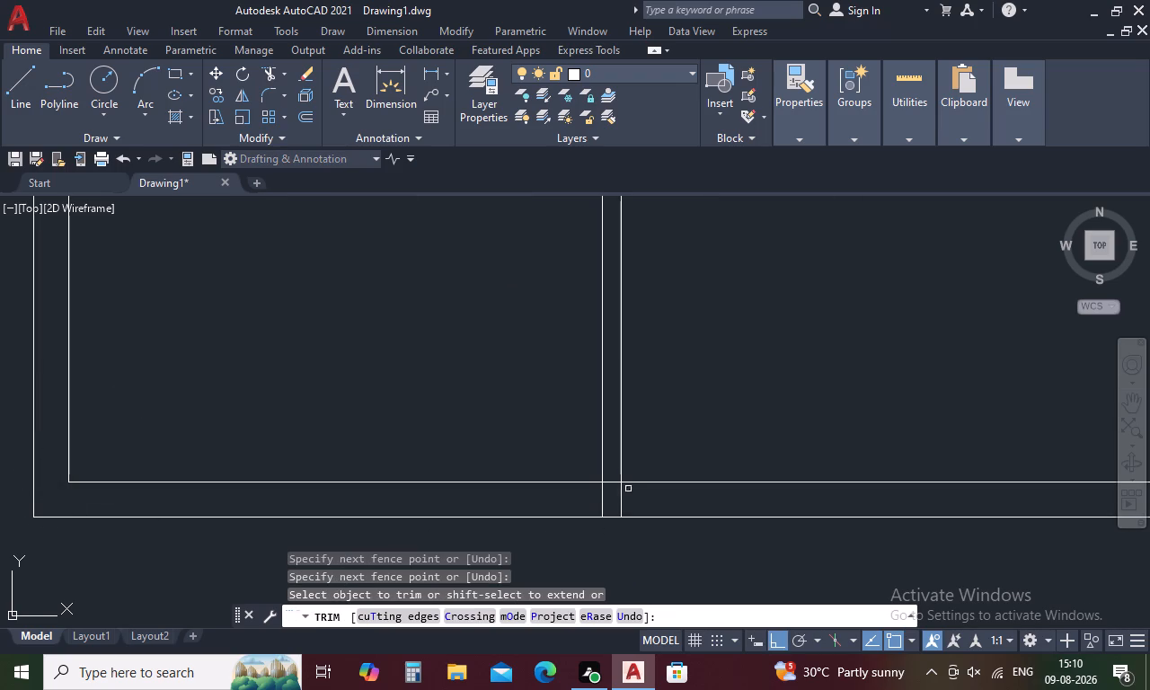
Trim the overlapping lines where the lower left room's right wall meets the bottom exterior wall.
left_click_drag(609, 483, 594, 498)
left_click_drag(593, 498, 620, 503)
scroll(620, 498, "down", 3)
scroll(620, 497, "up", 4)
left_click_drag(613, 496, 592, 495)
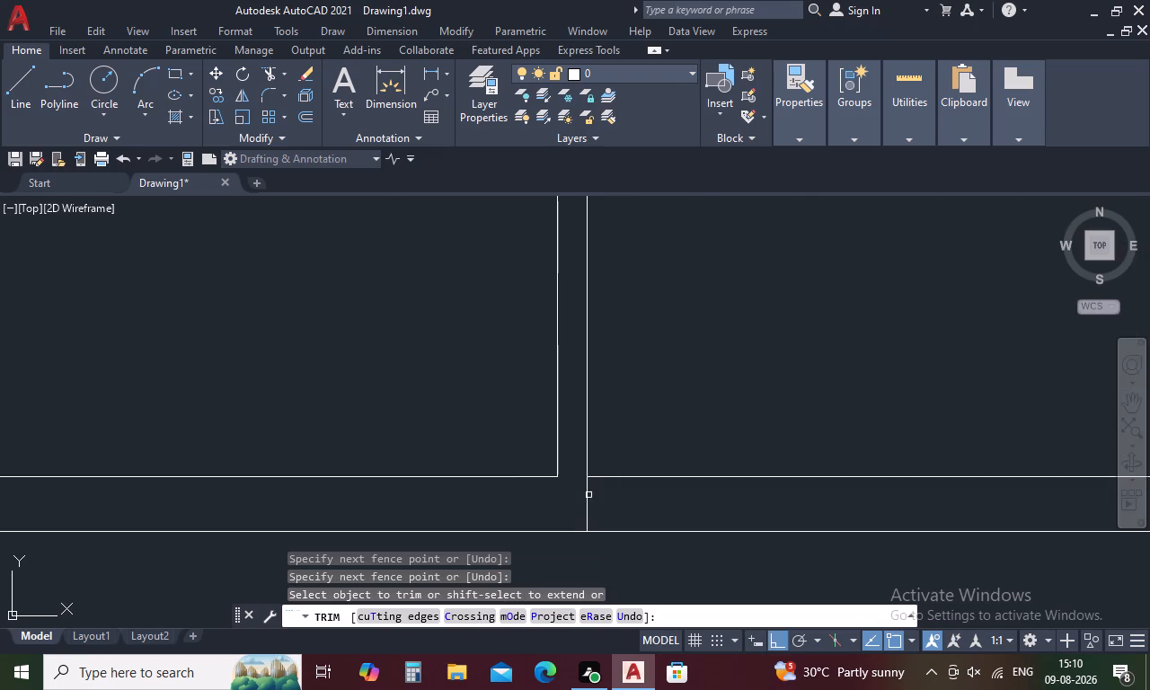
left_click_drag(578, 496, 589, 496)
left_click(595, 494)
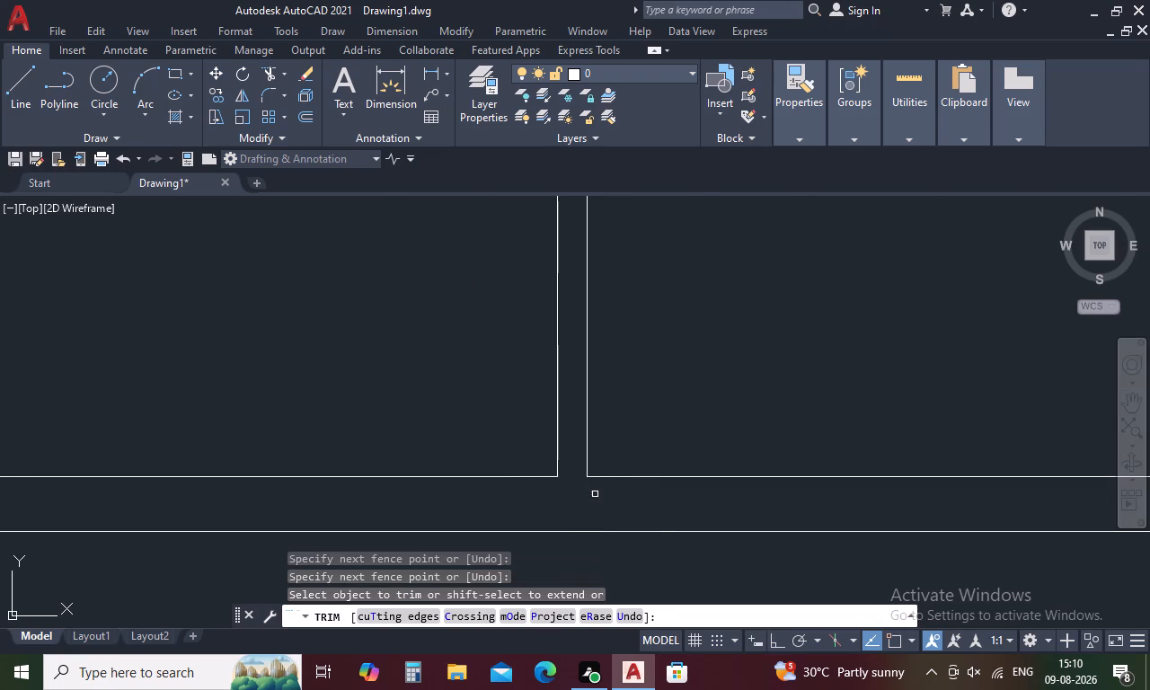
Trim the line ends crossing the bottom exterior wall at both side walls of the lower middle room.
scroll(595, 494, "down", 4)
middle_click_drag(752, 535, 562, 533)
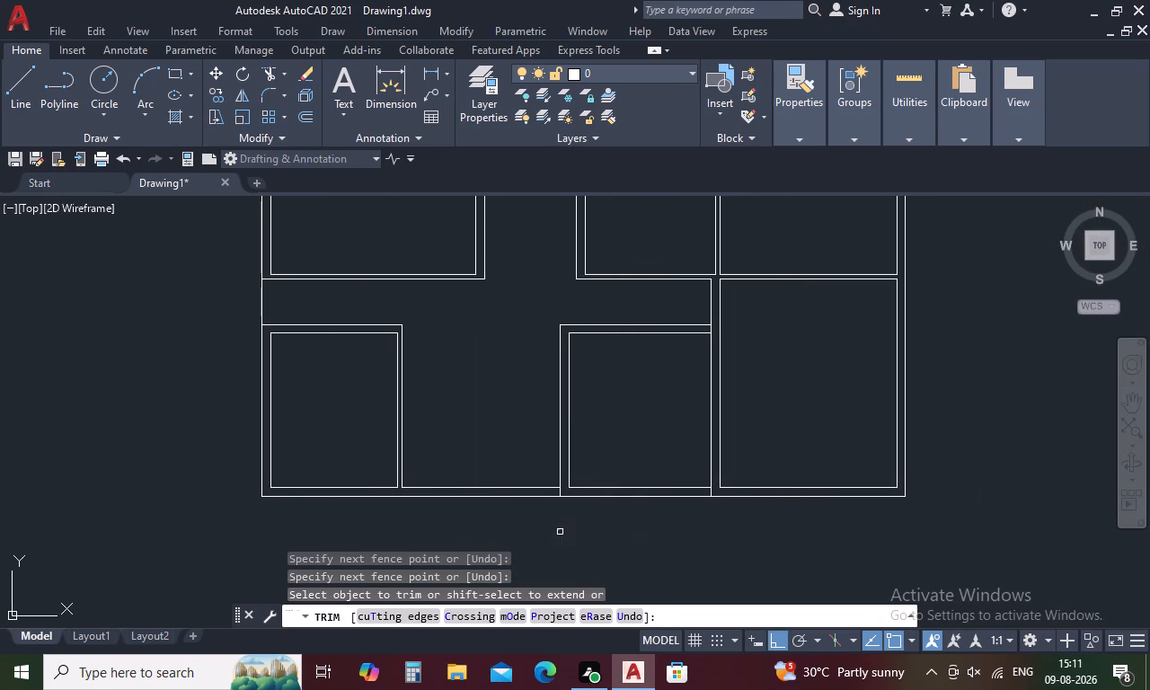
scroll(562, 488, "up", 3)
left_click_drag(556, 498, 526, 507)
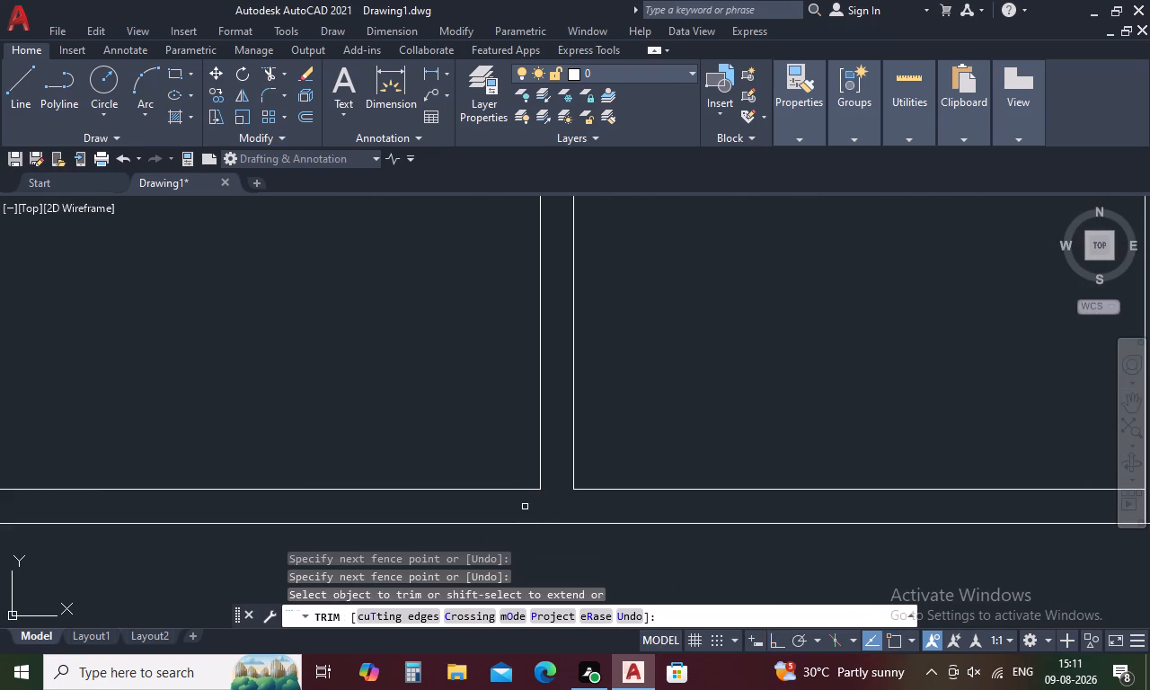
scroll(520, 501, "down", 3)
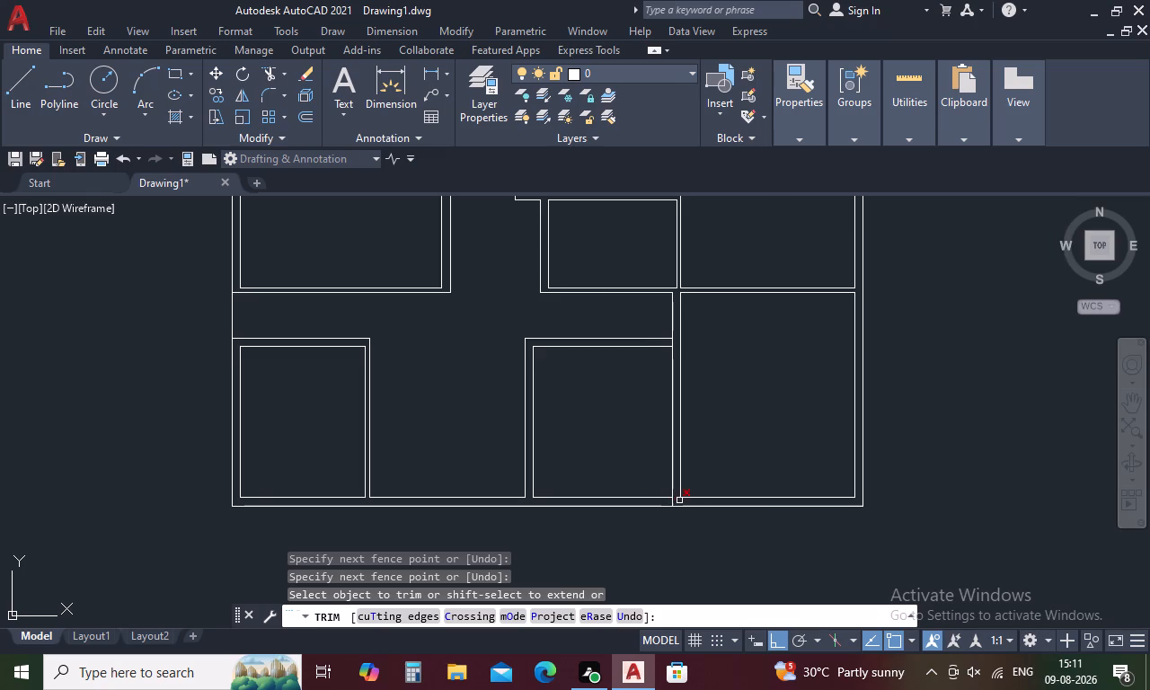
scroll(679, 500, "up", 3)
left_click_drag(675, 505, 625, 509)
scroll(622, 509, "down", 2)
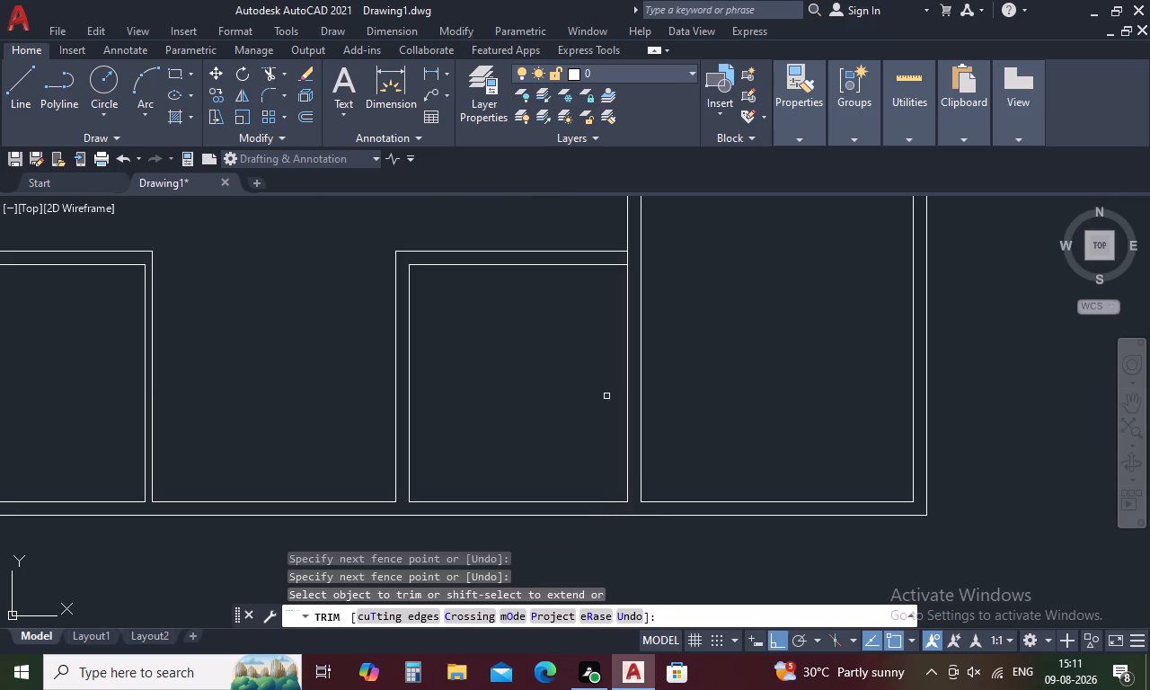
Trim the wall line crossing the end of the lower middle room's top wall at its right-hand junction.
scroll(606, 396, "down", 2)
scroll(608, 345, "up", 4)
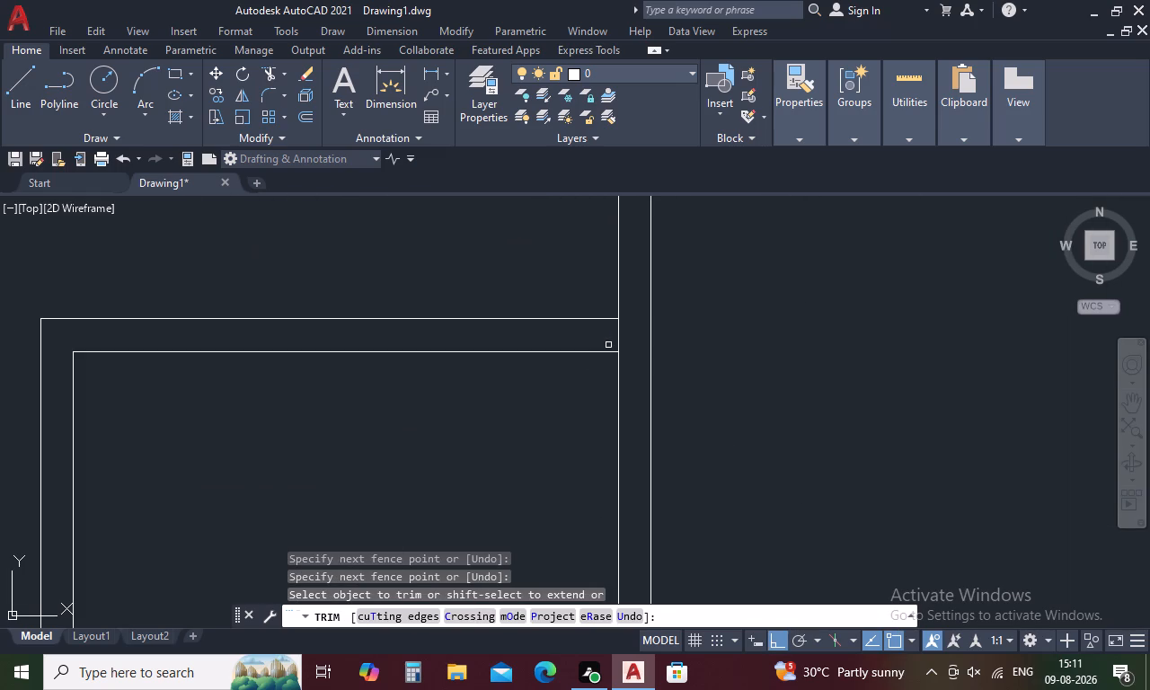
left_click(618, 341)
scroll(618, 341, "down", 3)
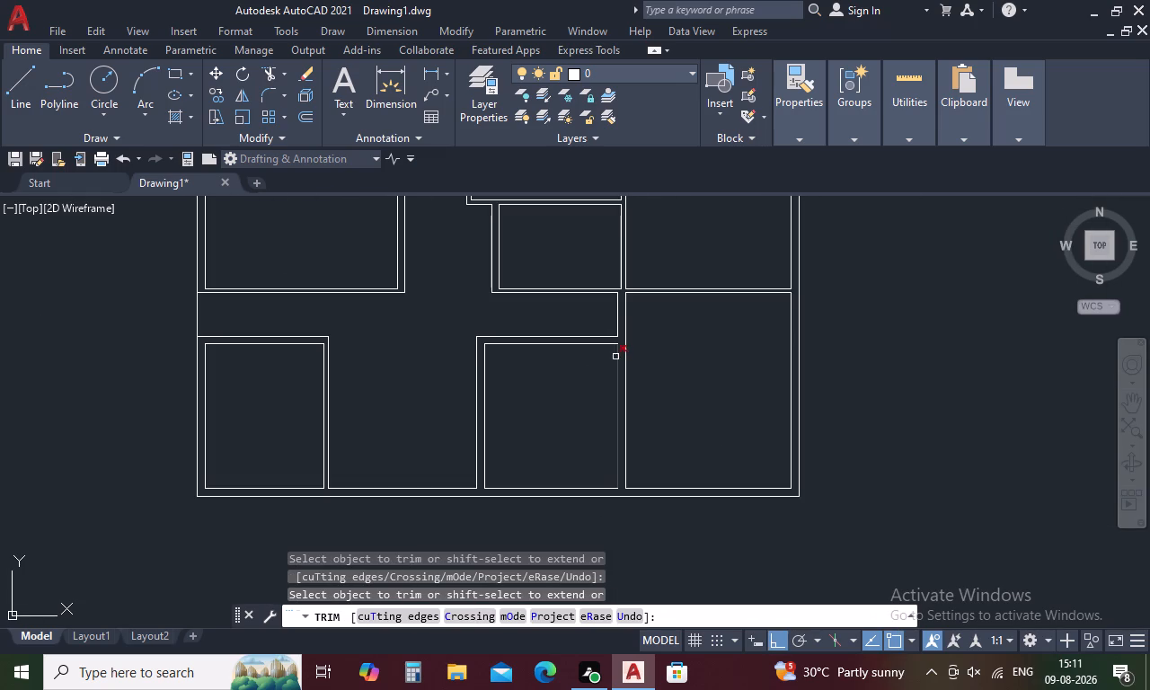
middle_click_drag(585, 405, 576, 535)
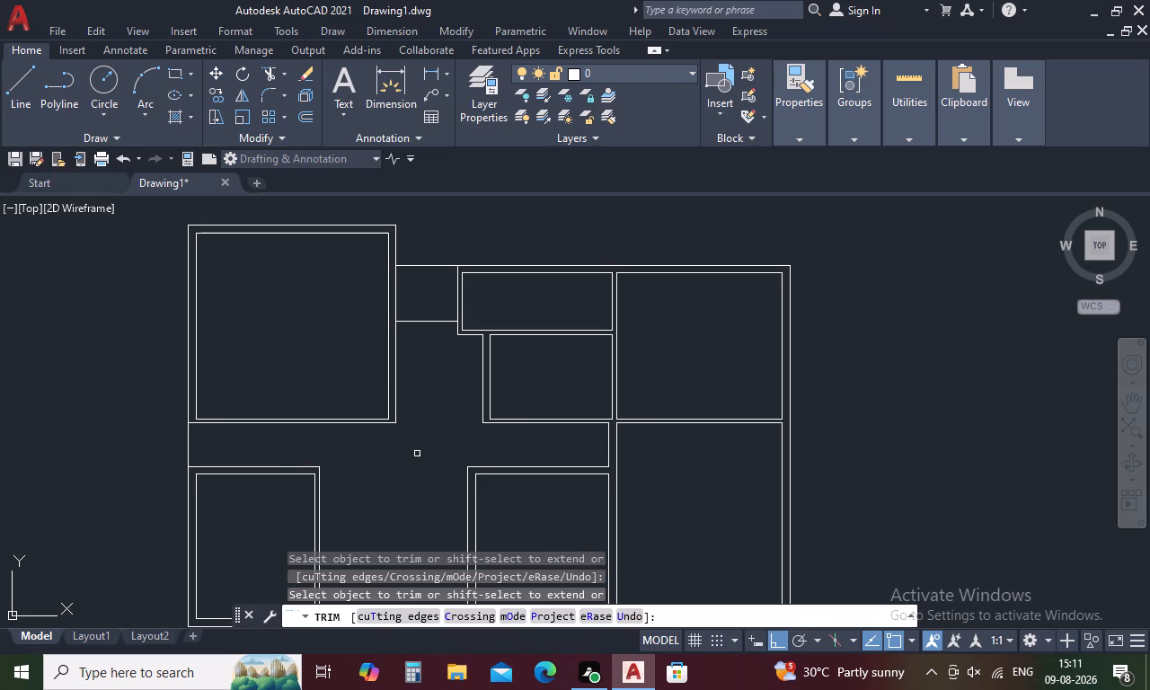
middle_click_drag(401, 486, 396, 428)
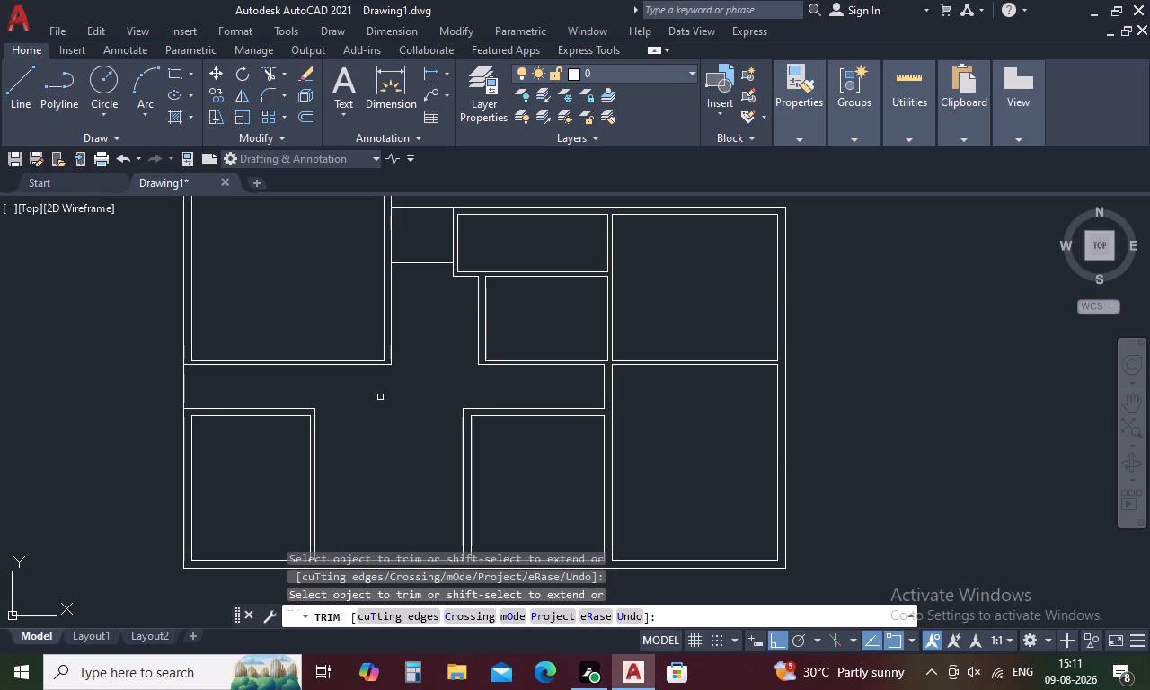
middle_click_drag(372, 420, 365, 330)
key("Escape")
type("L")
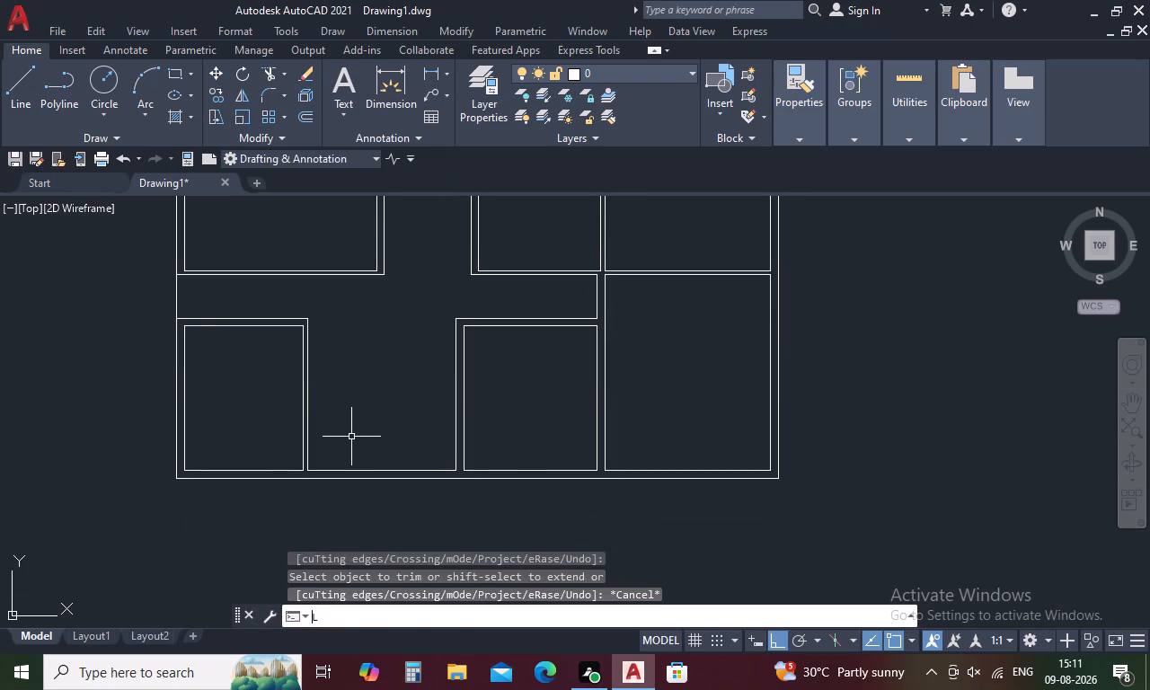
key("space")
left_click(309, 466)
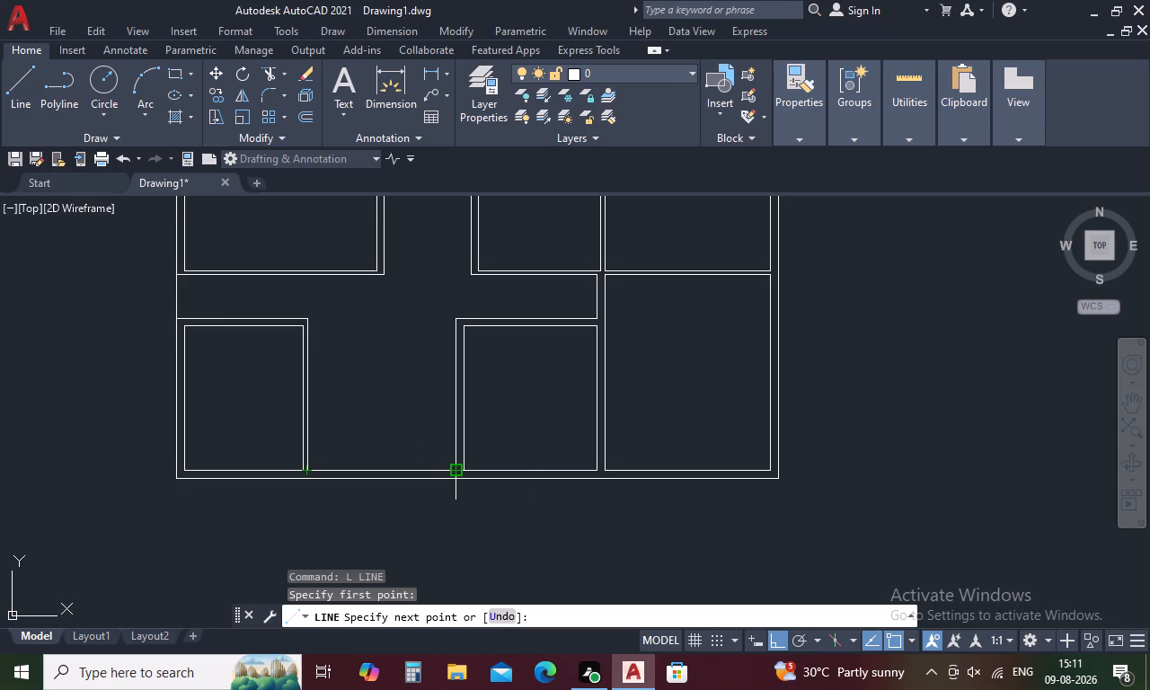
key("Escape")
Measure the clear width between the lower left and lower middle rooms along the bottom wall's inner line.
key("d")
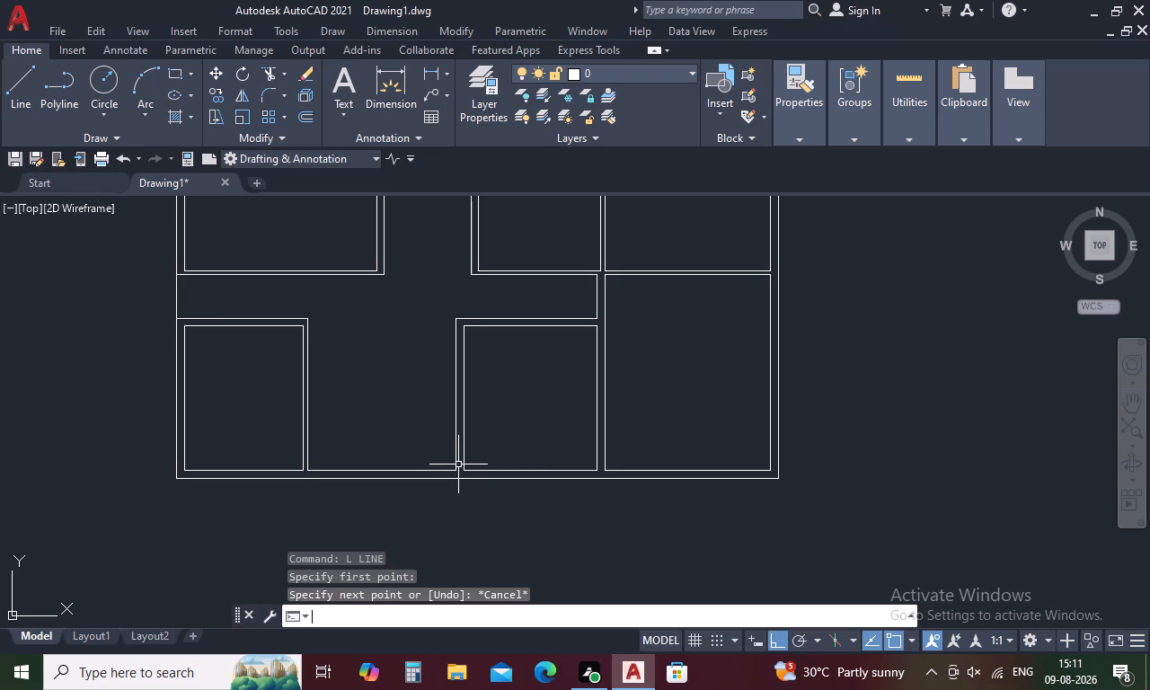
key("u")
key("BackSpace")
type("I")
key("space")
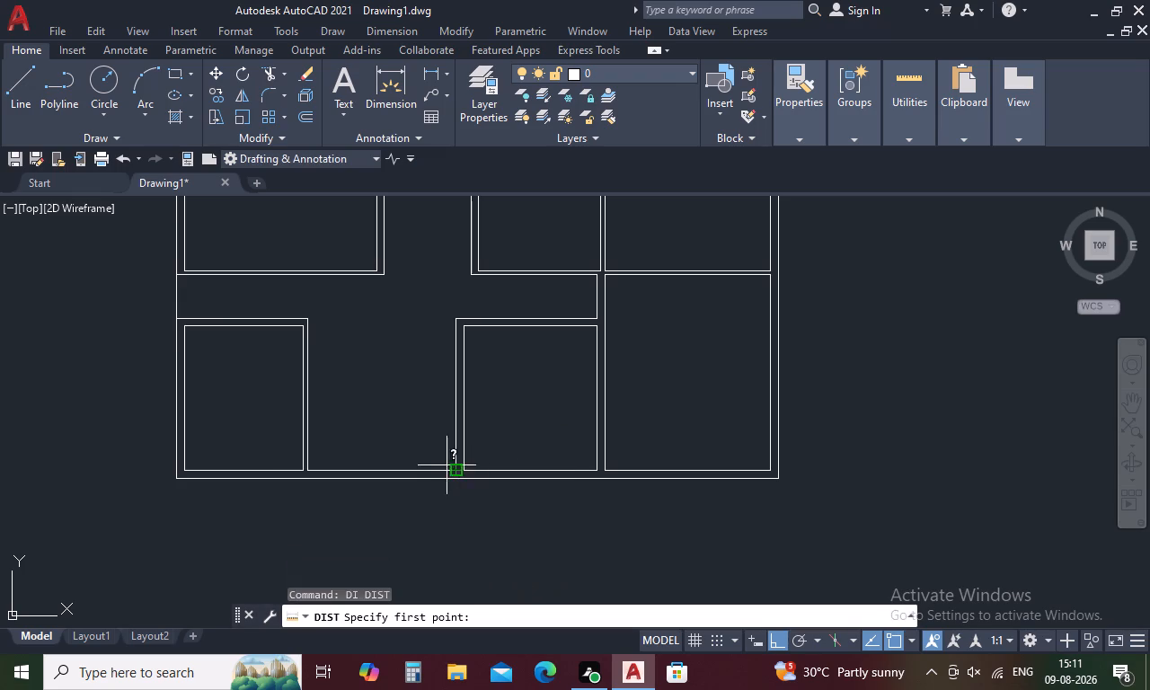
left_click(307, 470)
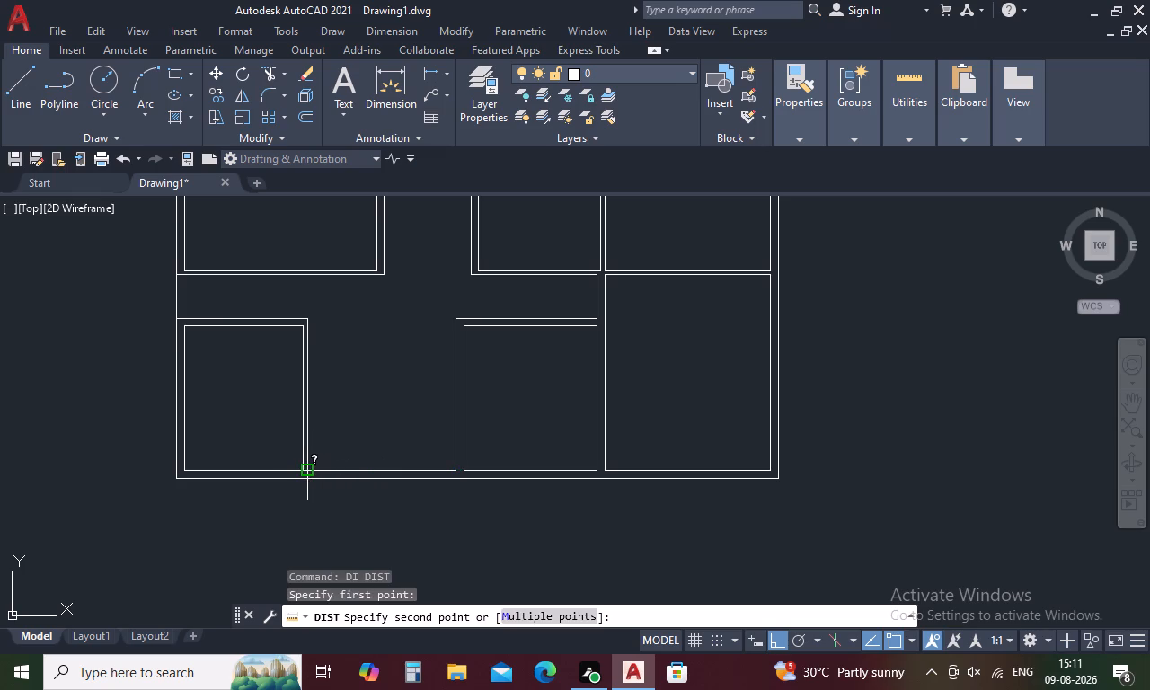
left_click(456, 469)
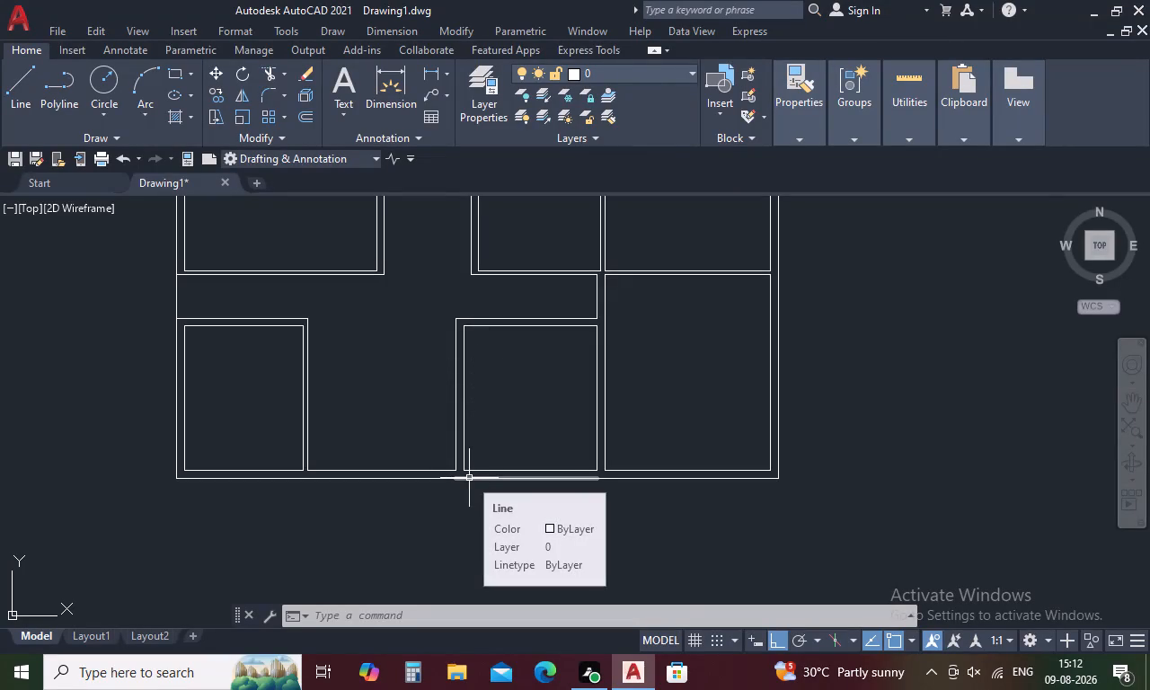
Calculate 230*5 with the CAL command.
type("CAL")
key("space")
type("23")
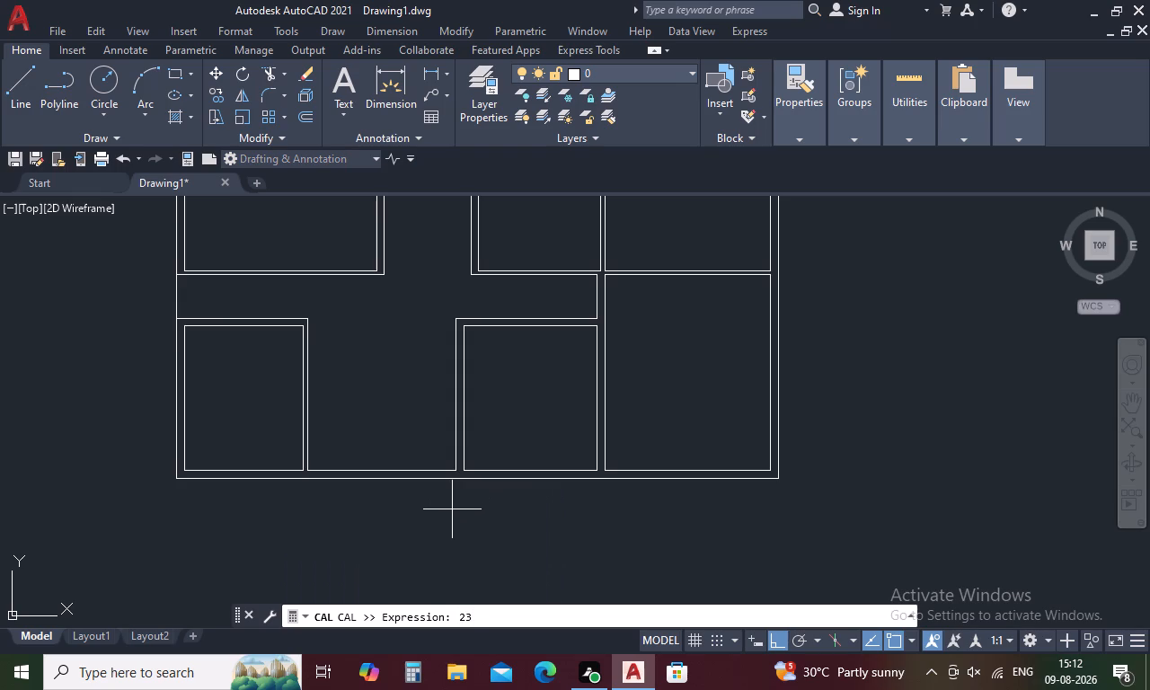
key("0")
key("asterisk")
key("5")
key("Return")
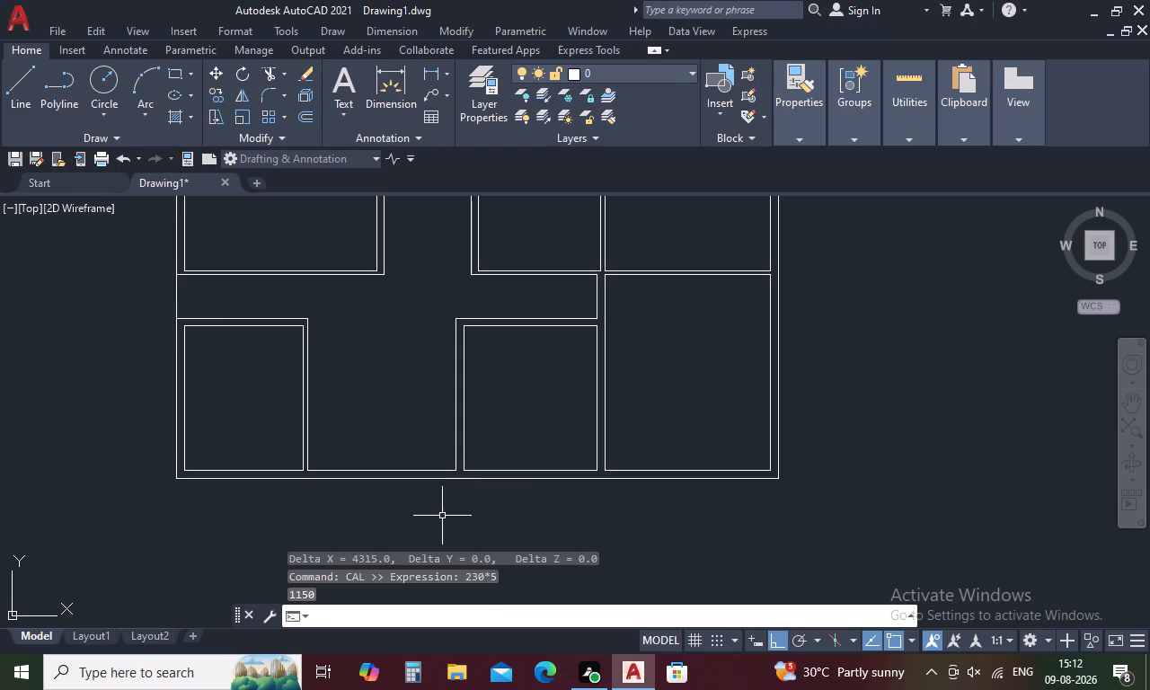
key("Escape")
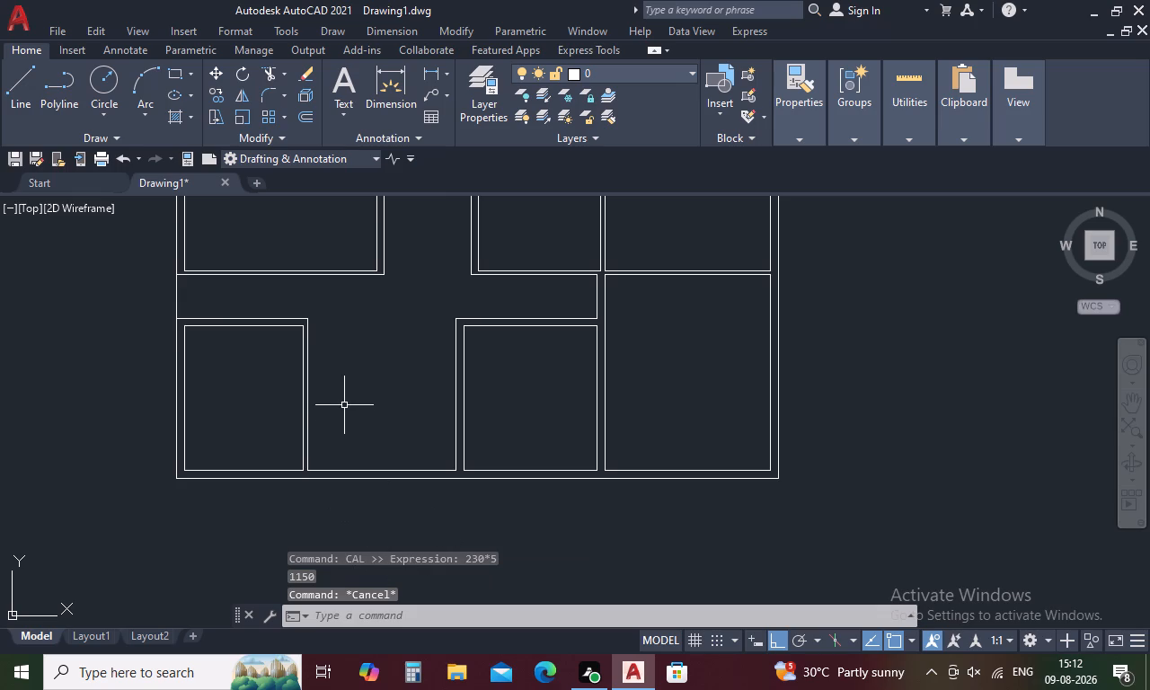
Measure again the gap between the lower left and lower middle rooms at the bottom wall.
key("d")
type("I")
key("space")
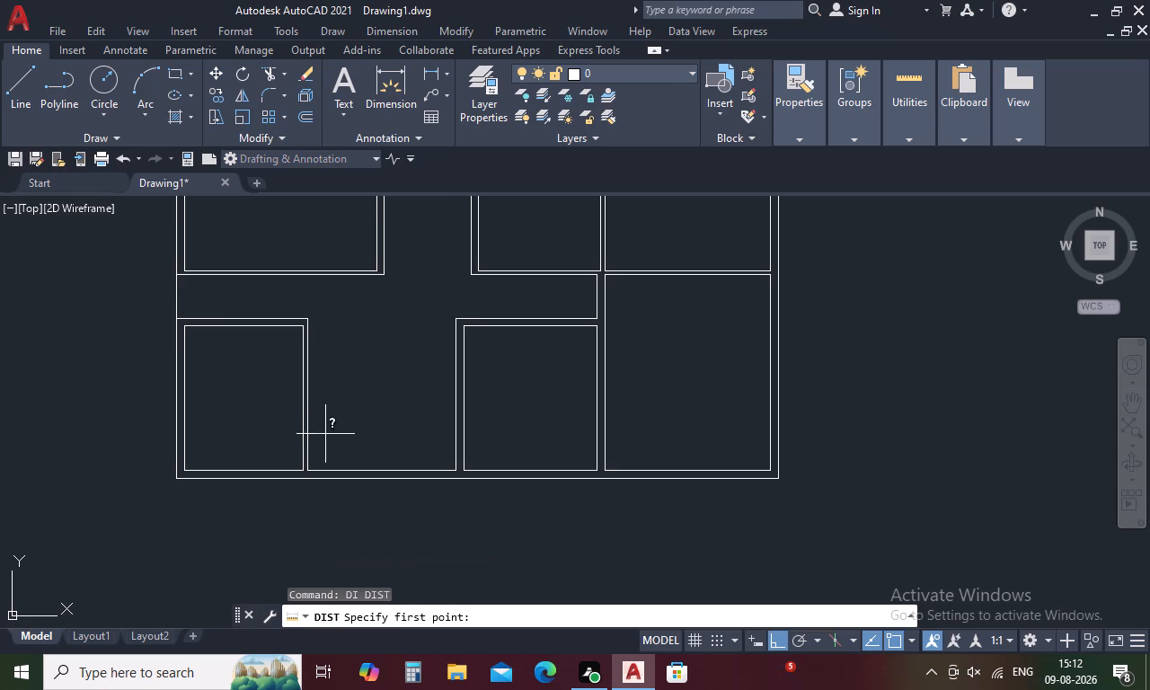
left_click(310, 473)
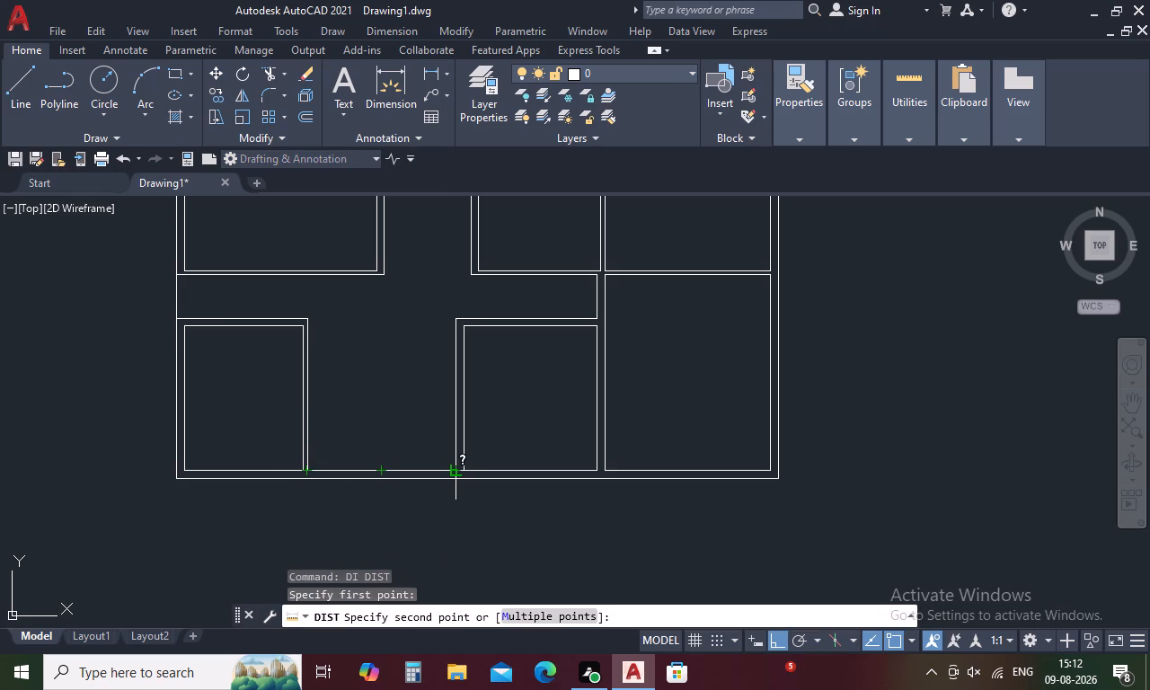
left_click(454, 470)
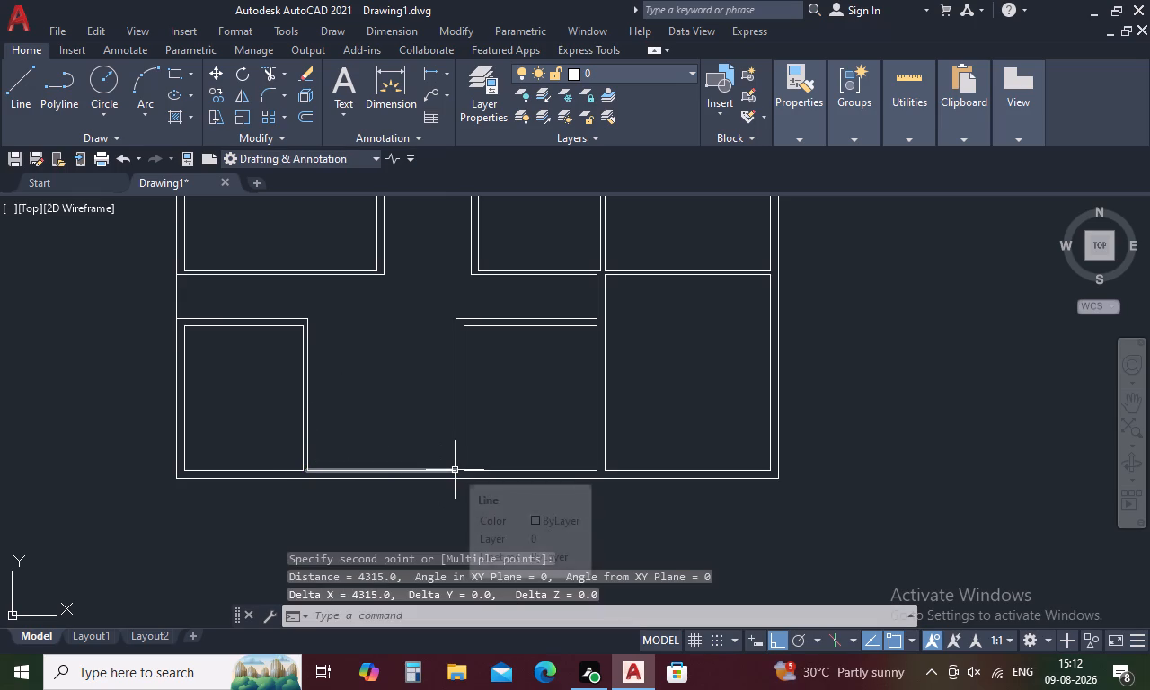
key("Escape")
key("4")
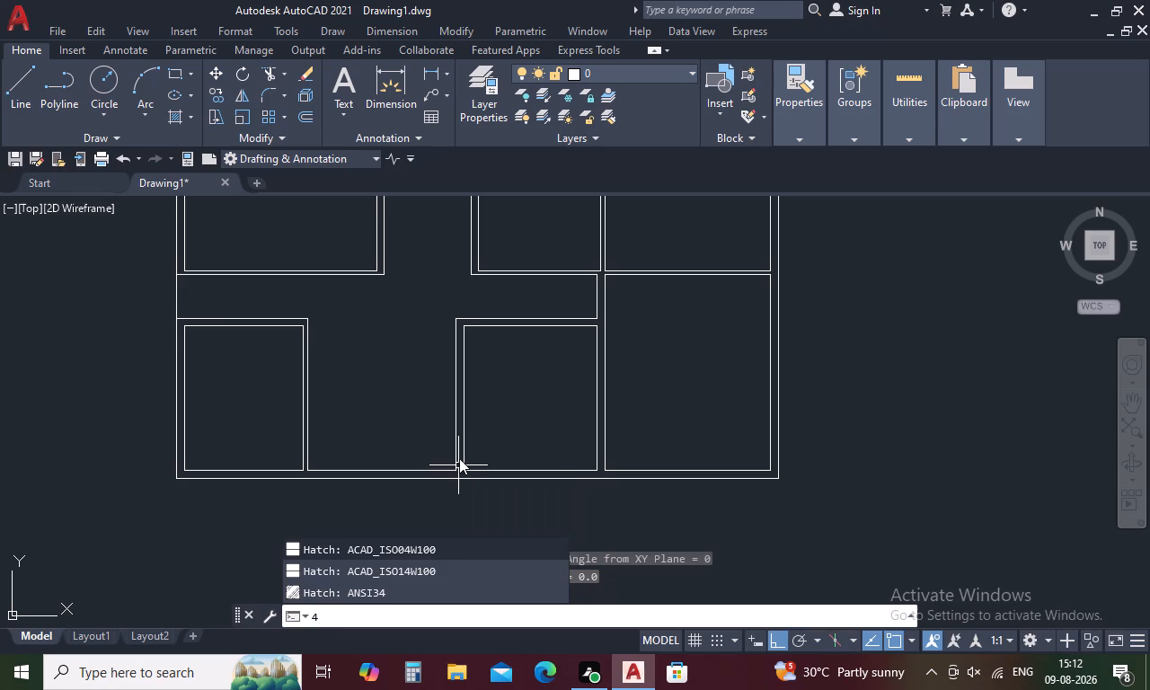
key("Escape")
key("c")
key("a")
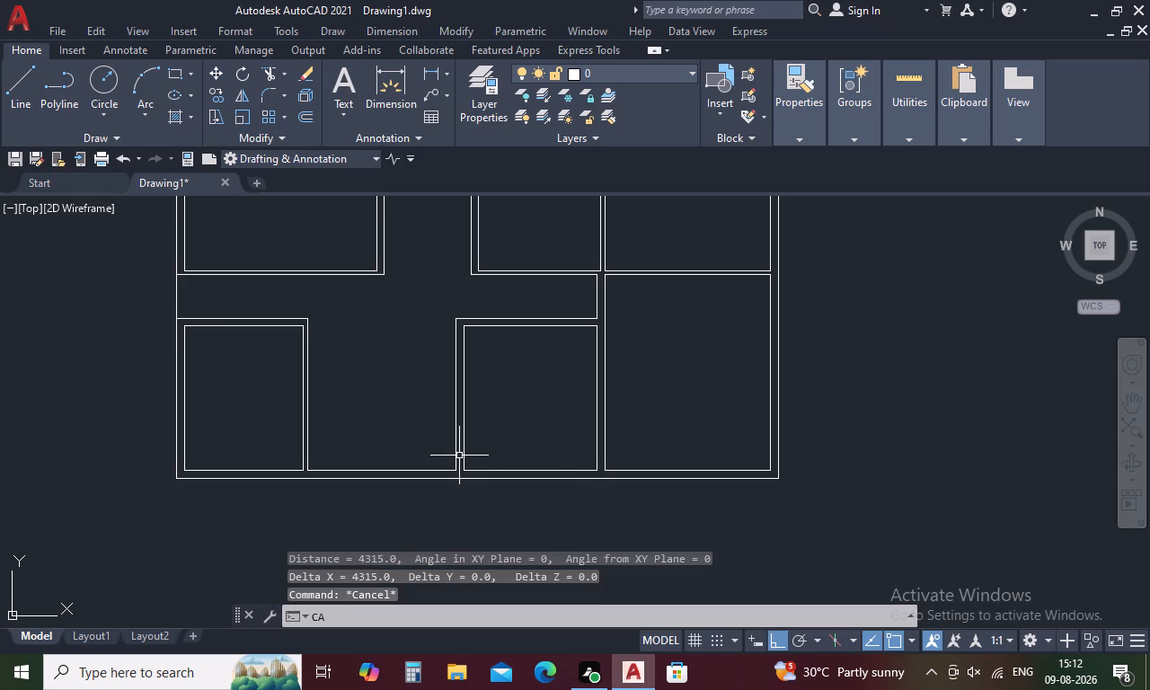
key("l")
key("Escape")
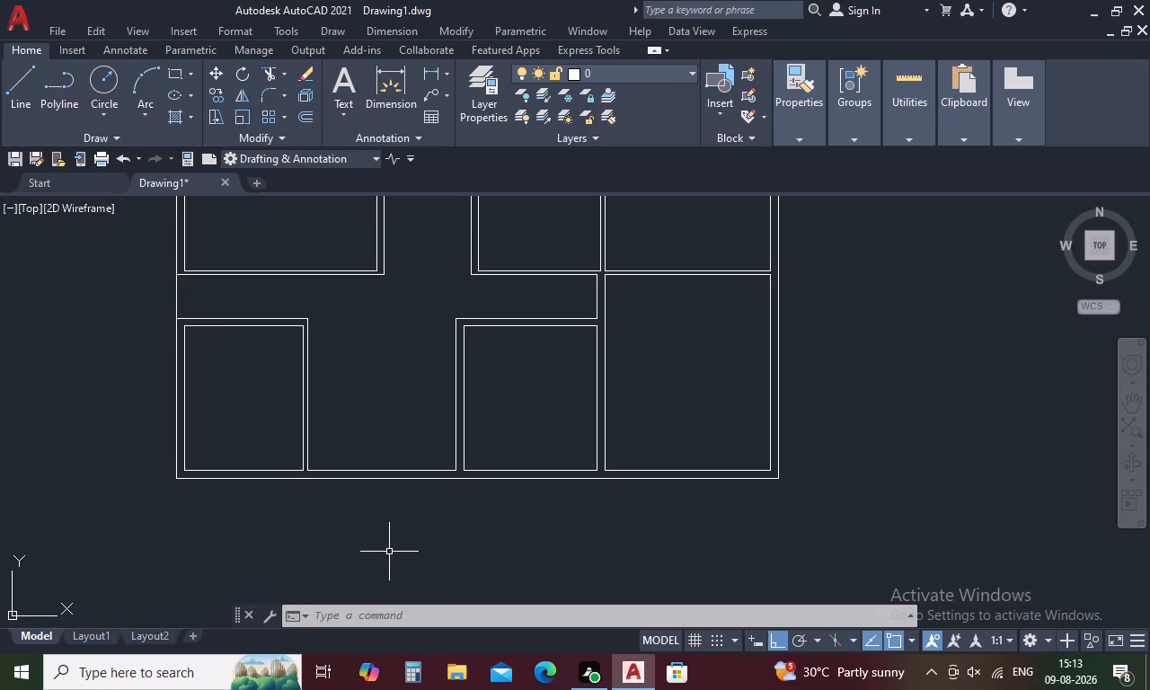
Measure the bottom gap from the lower middle room's outer left wall line to the lower left room's outer right wall line.
type("DI")
key("space")
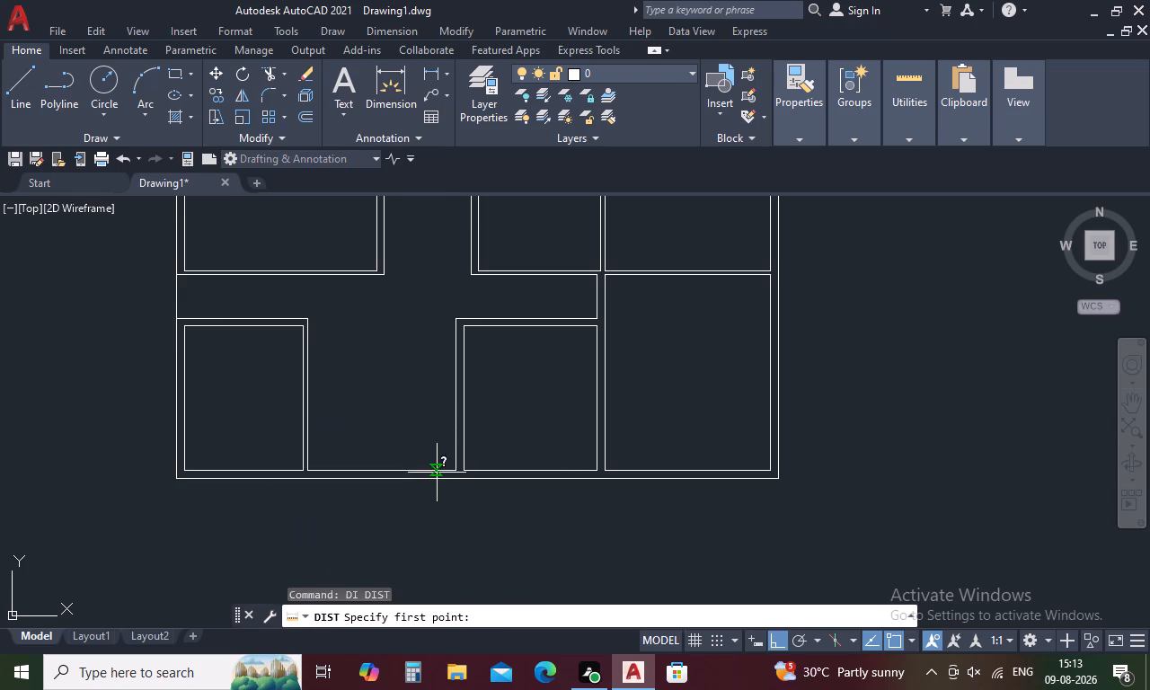
left_click(453, 470)
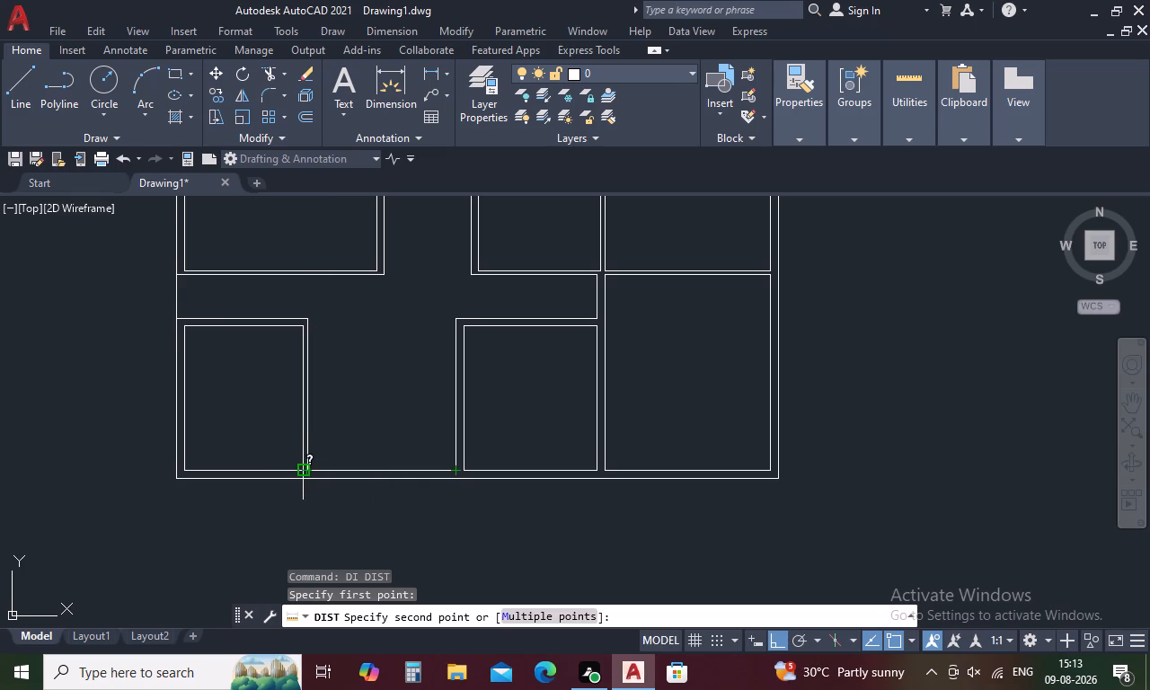
scroll(303, 472, "up", 4)
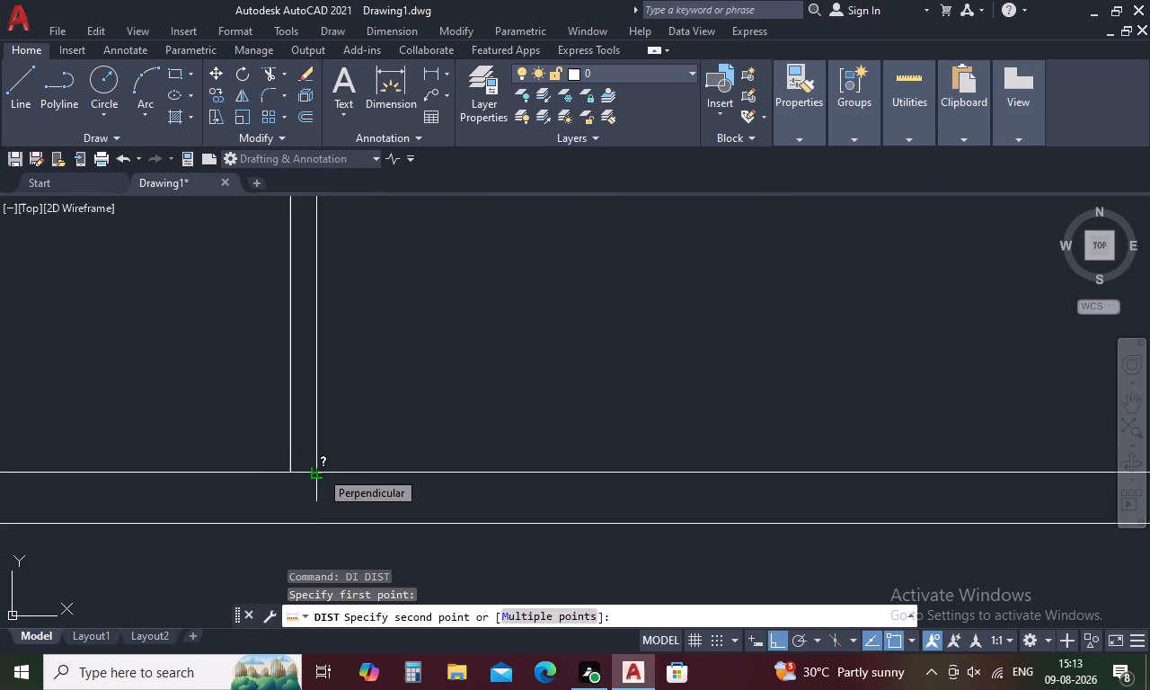
left_click(323, 468)
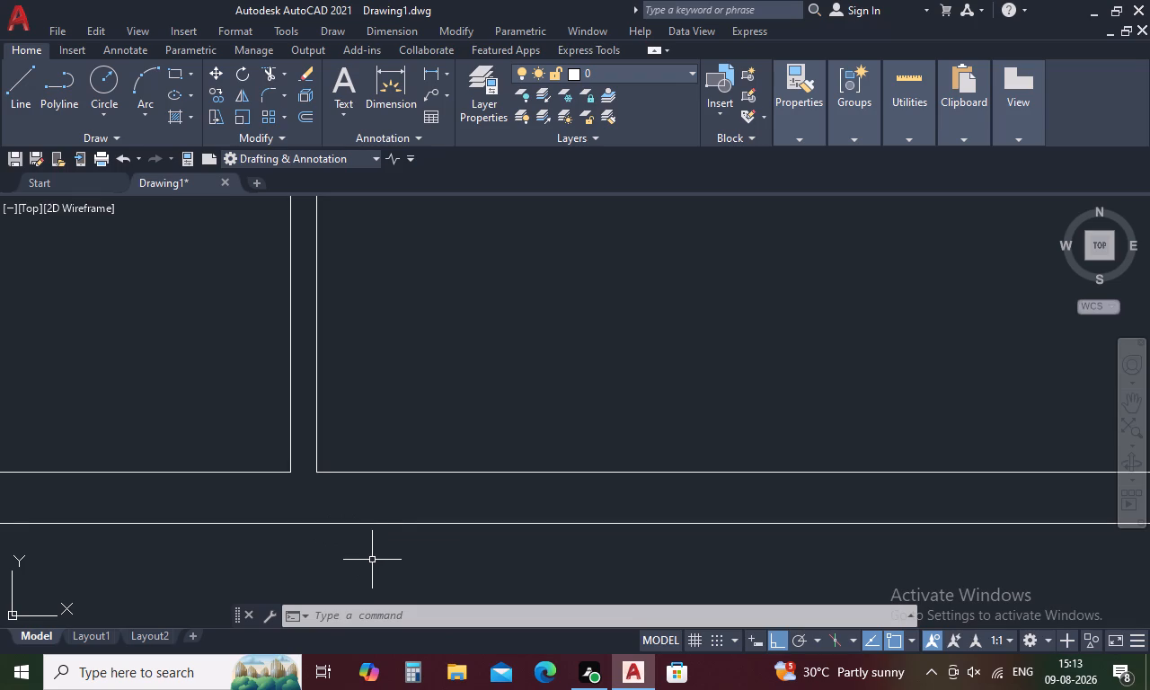
Measure the clear width between the lower left and lower middle rooms along the bottom wall's inner line, repeating the check twice.
scroll(327, 479, "down", 2)
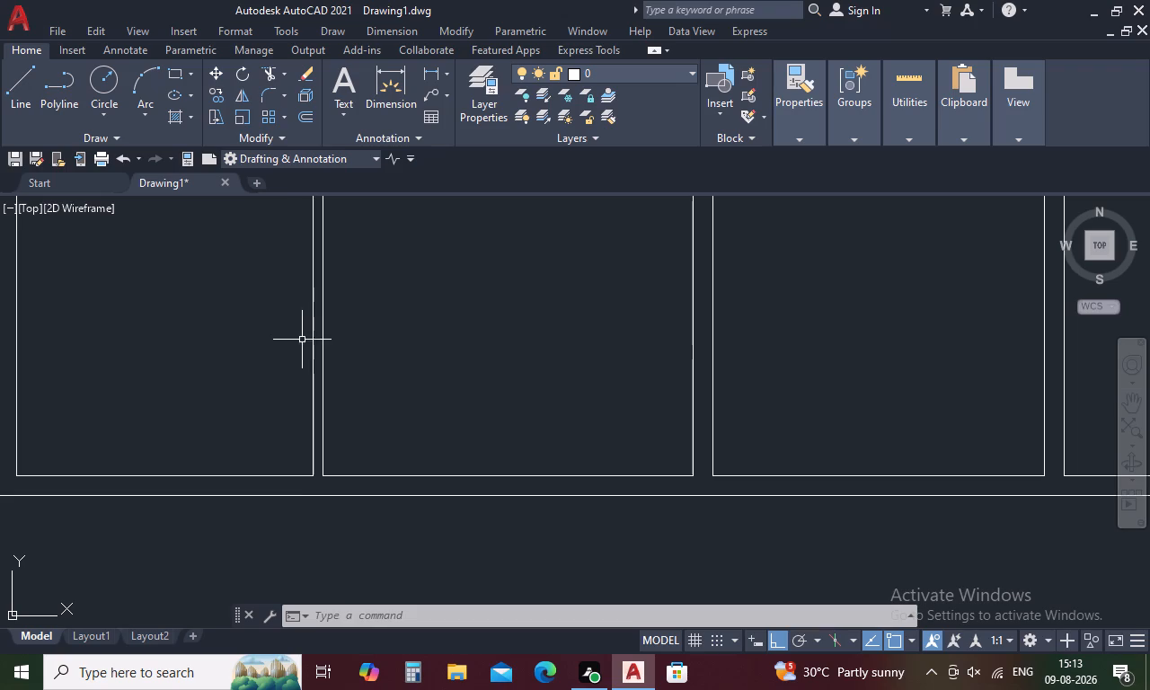
type("DIST")
key("space")
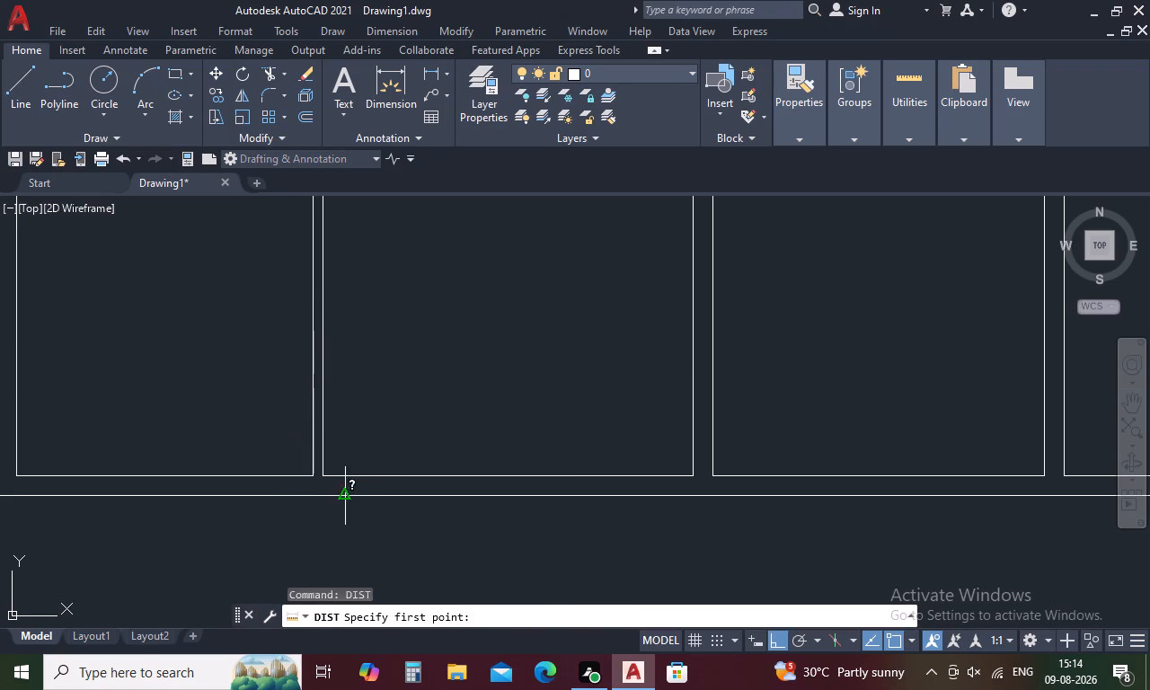
left_click(326, 480)
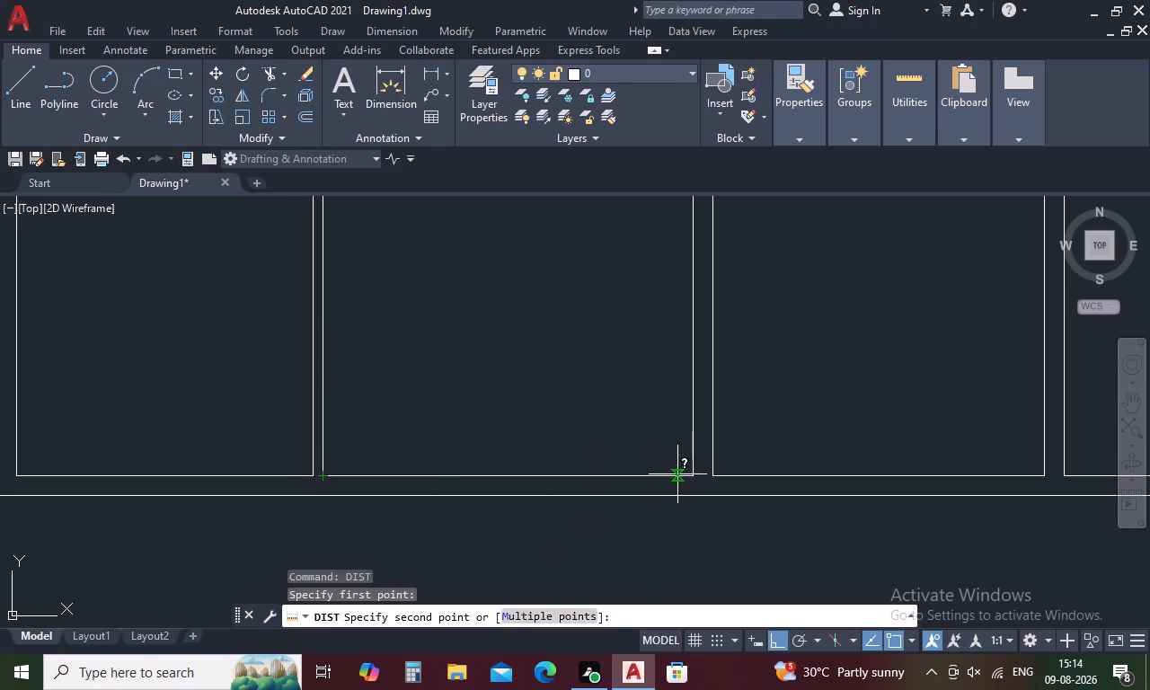
left_click(687, 475)
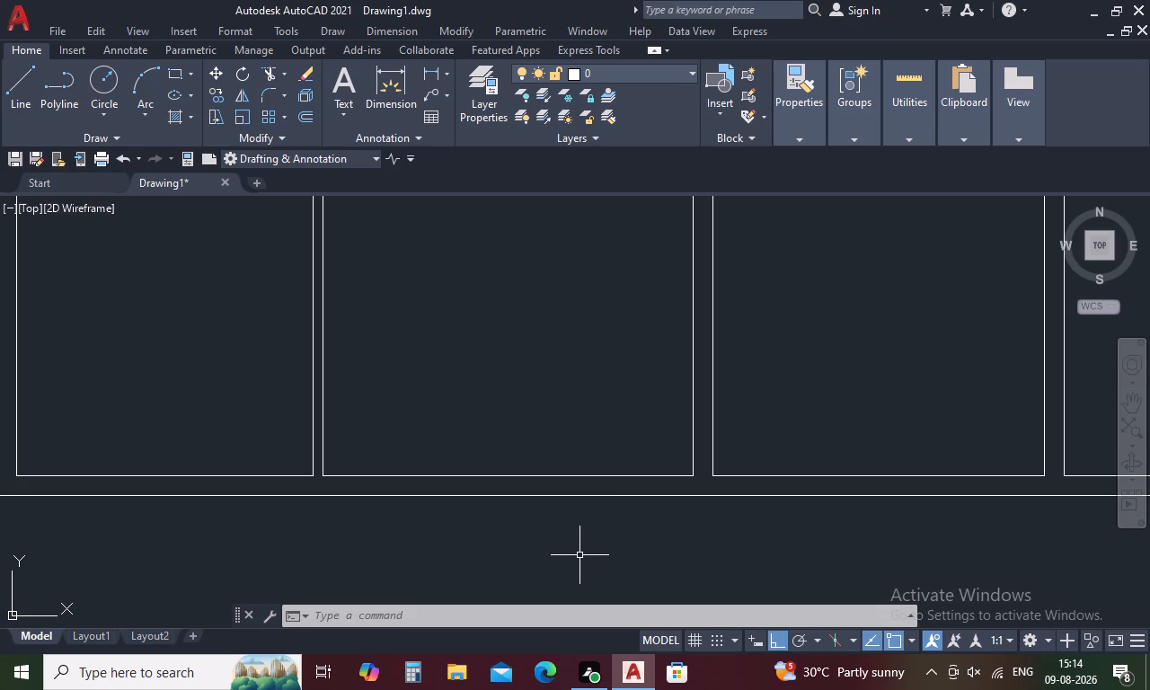
key("space")
left_click(323, 474)
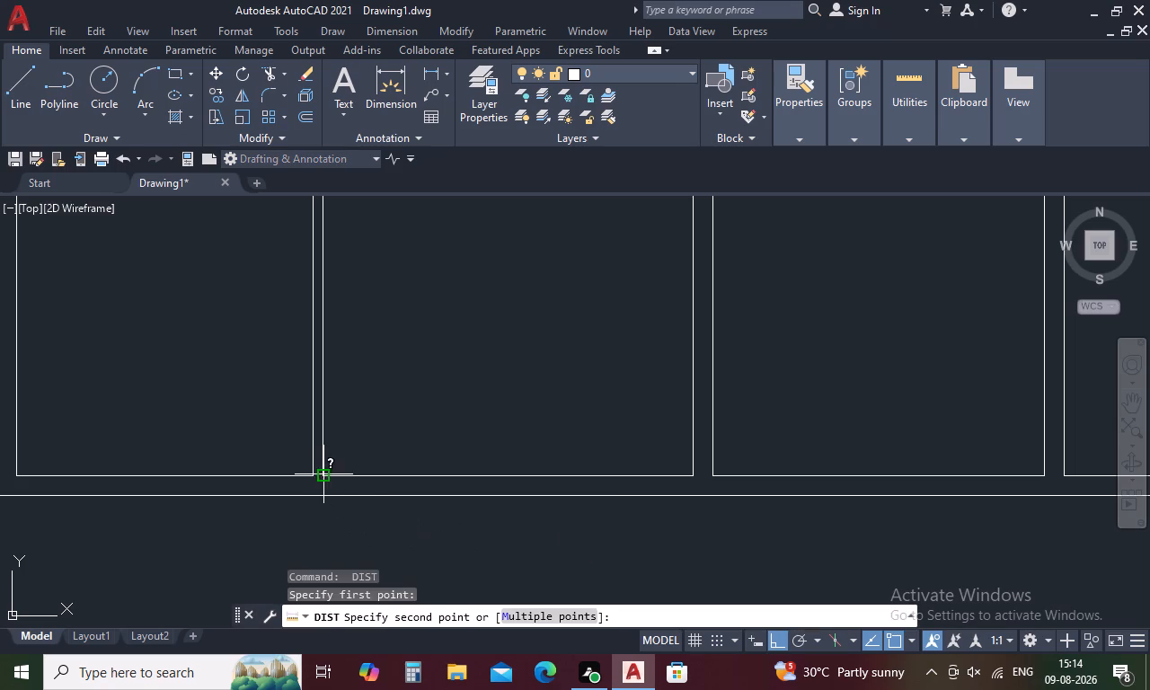
left_click(687, 471)
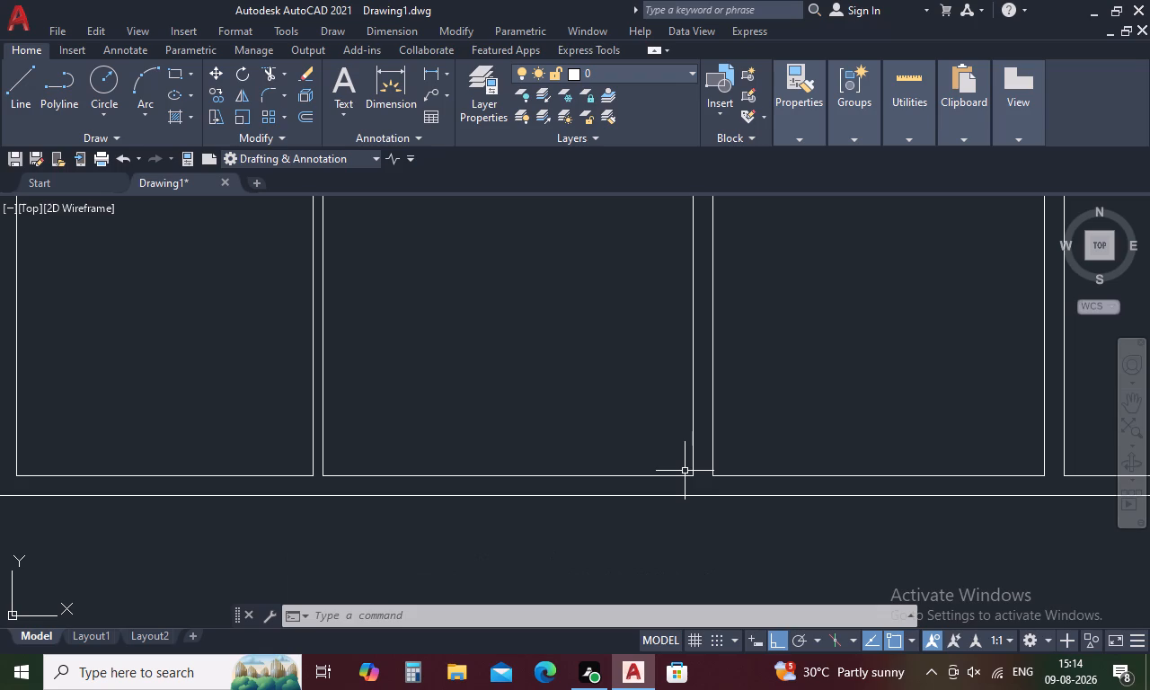
key("space")
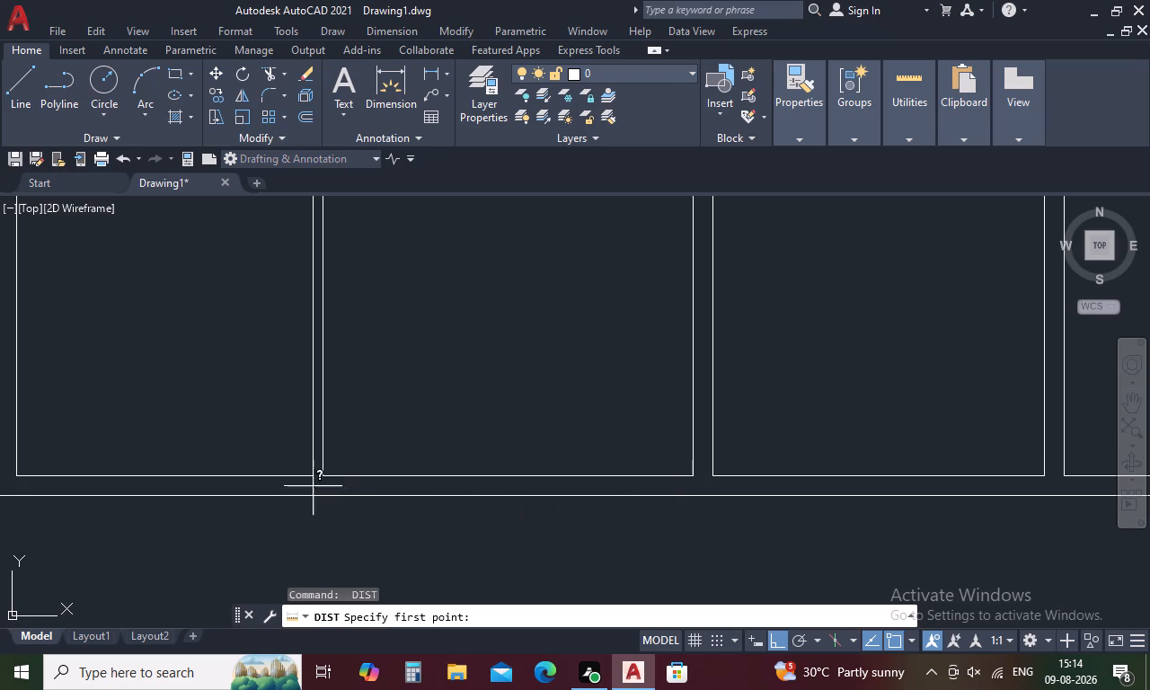
left_click(319, 477)
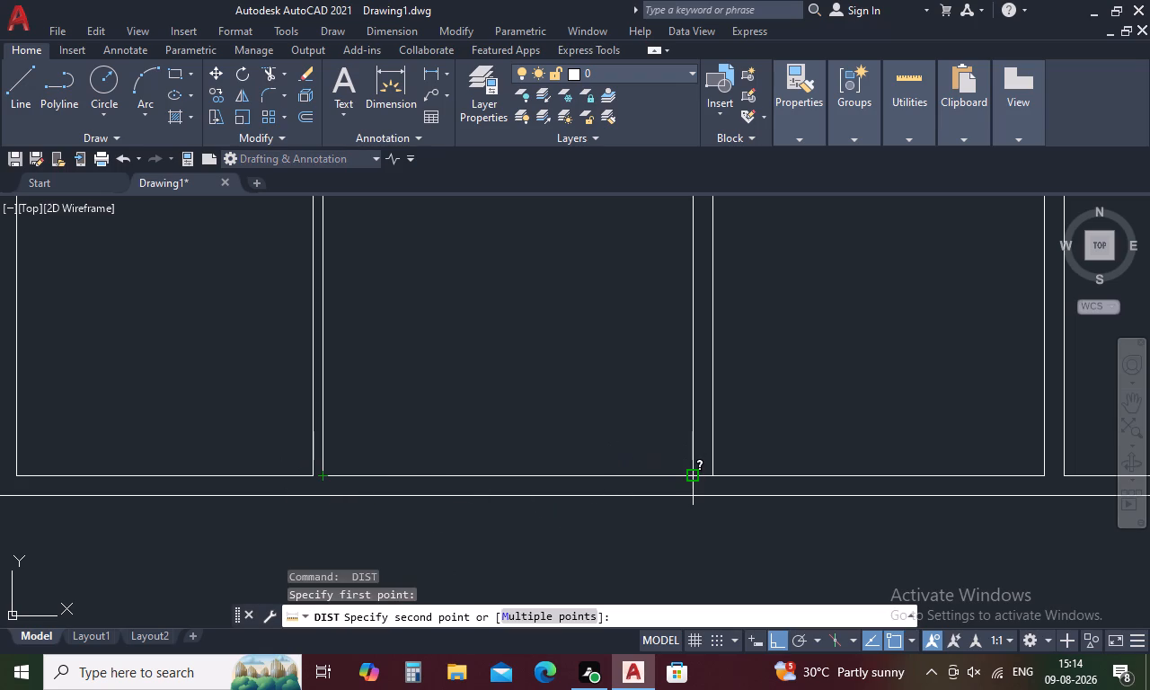
left_click(688, 473)
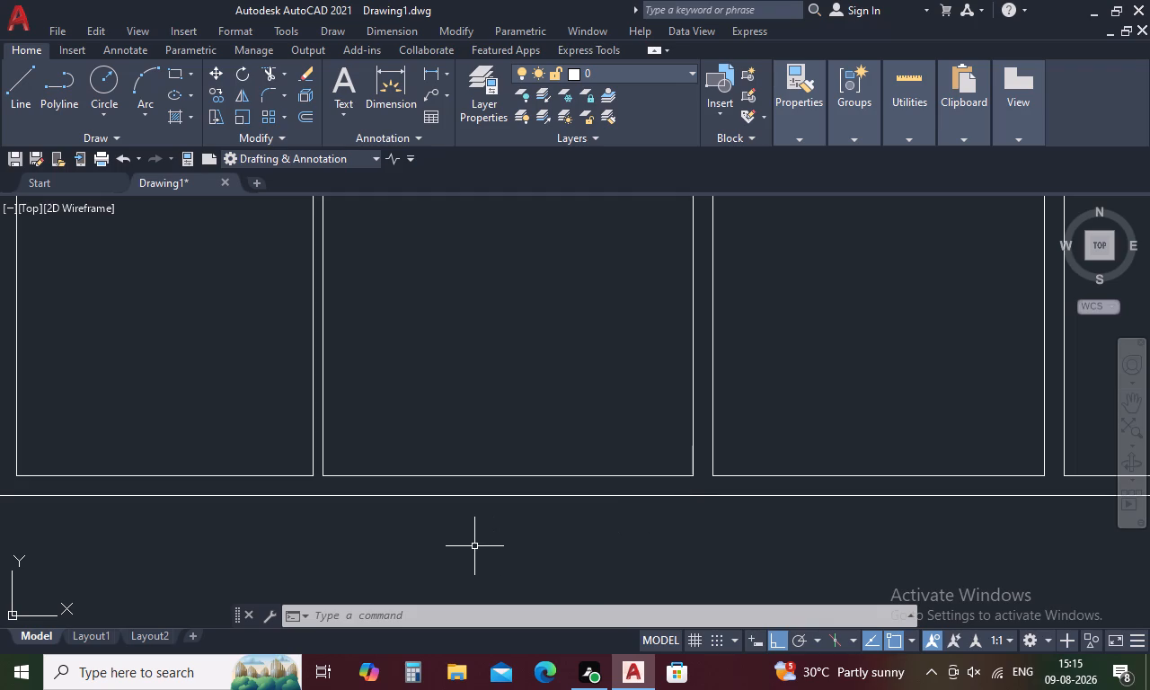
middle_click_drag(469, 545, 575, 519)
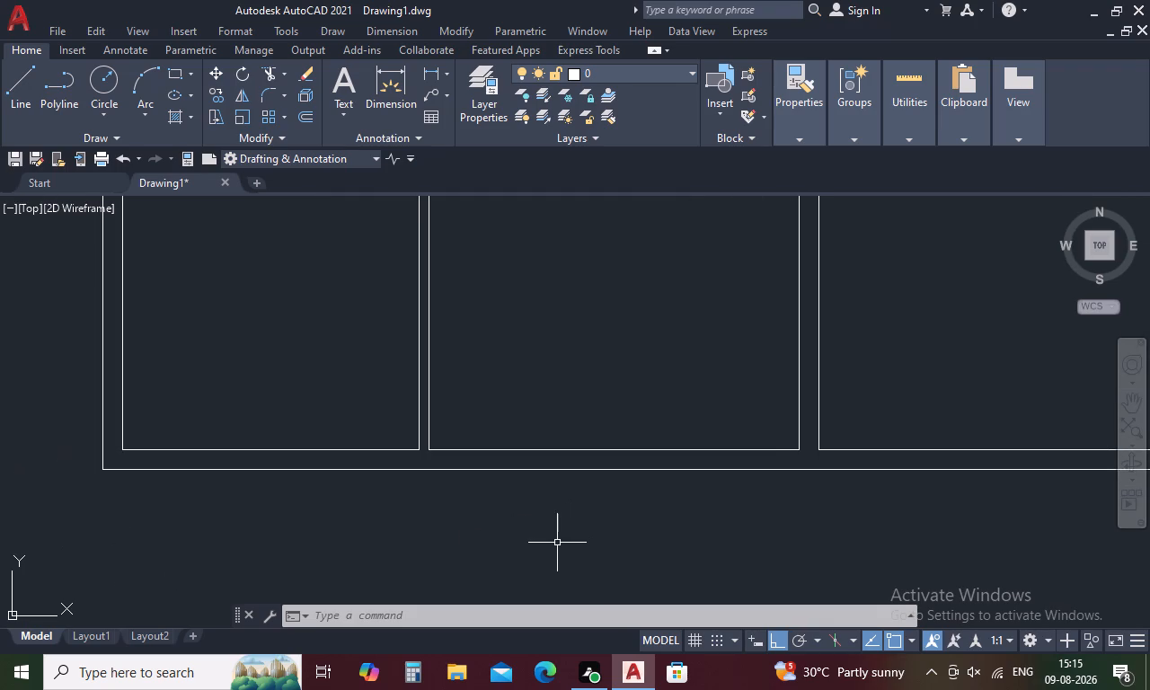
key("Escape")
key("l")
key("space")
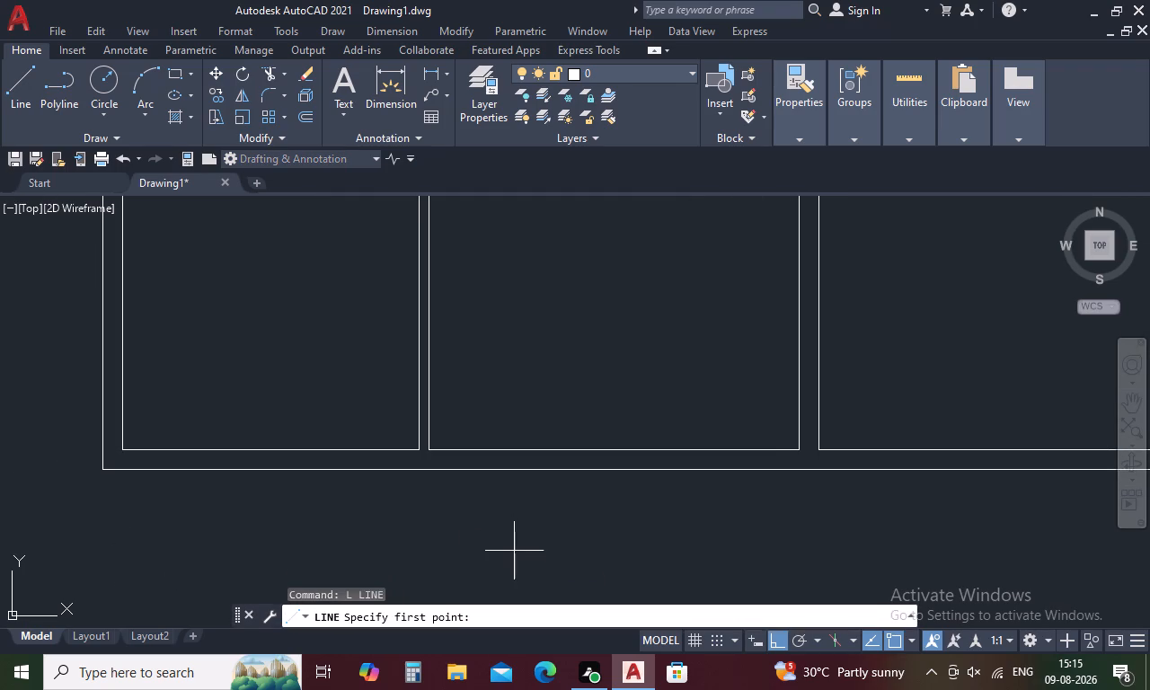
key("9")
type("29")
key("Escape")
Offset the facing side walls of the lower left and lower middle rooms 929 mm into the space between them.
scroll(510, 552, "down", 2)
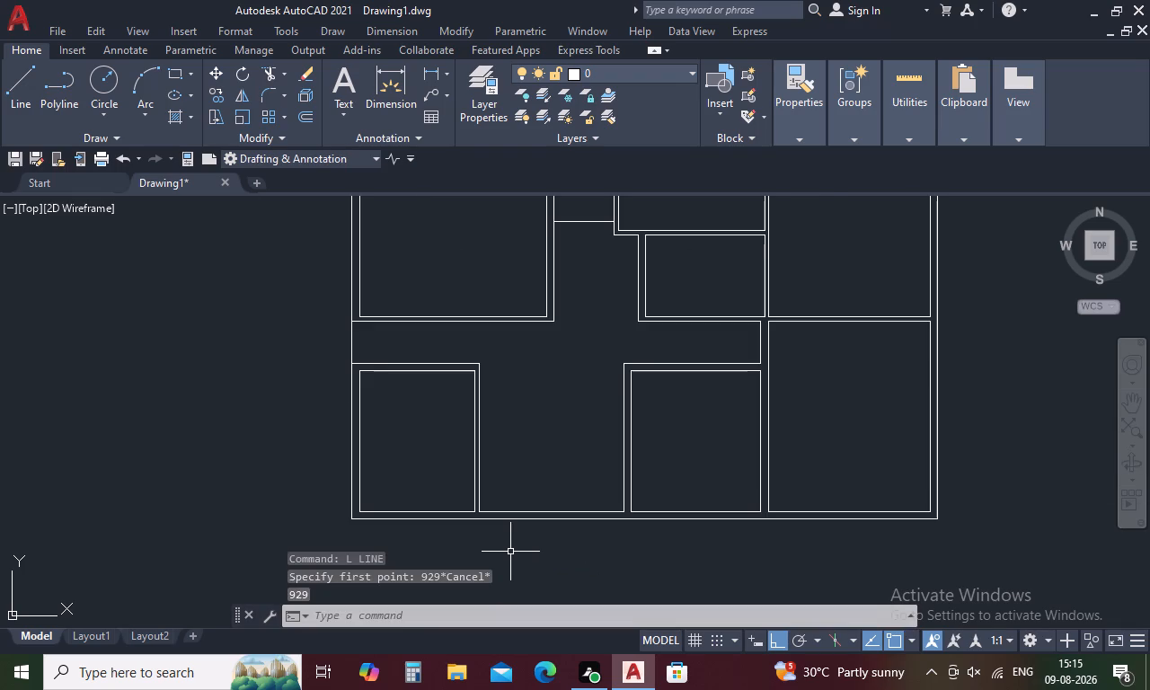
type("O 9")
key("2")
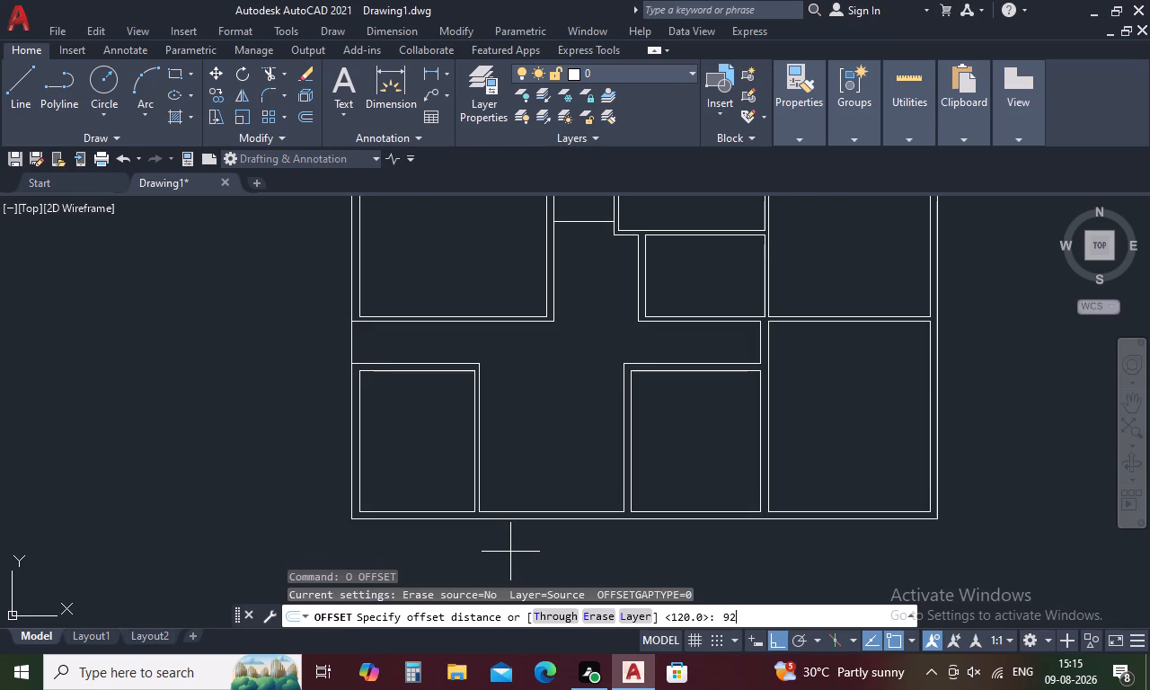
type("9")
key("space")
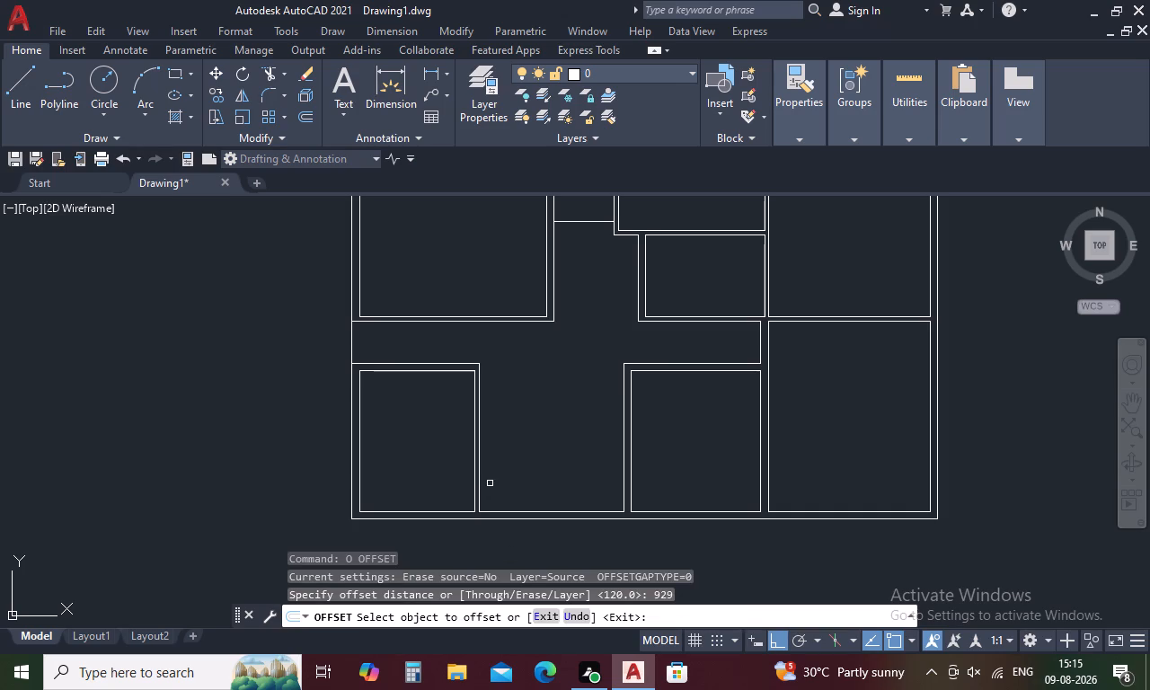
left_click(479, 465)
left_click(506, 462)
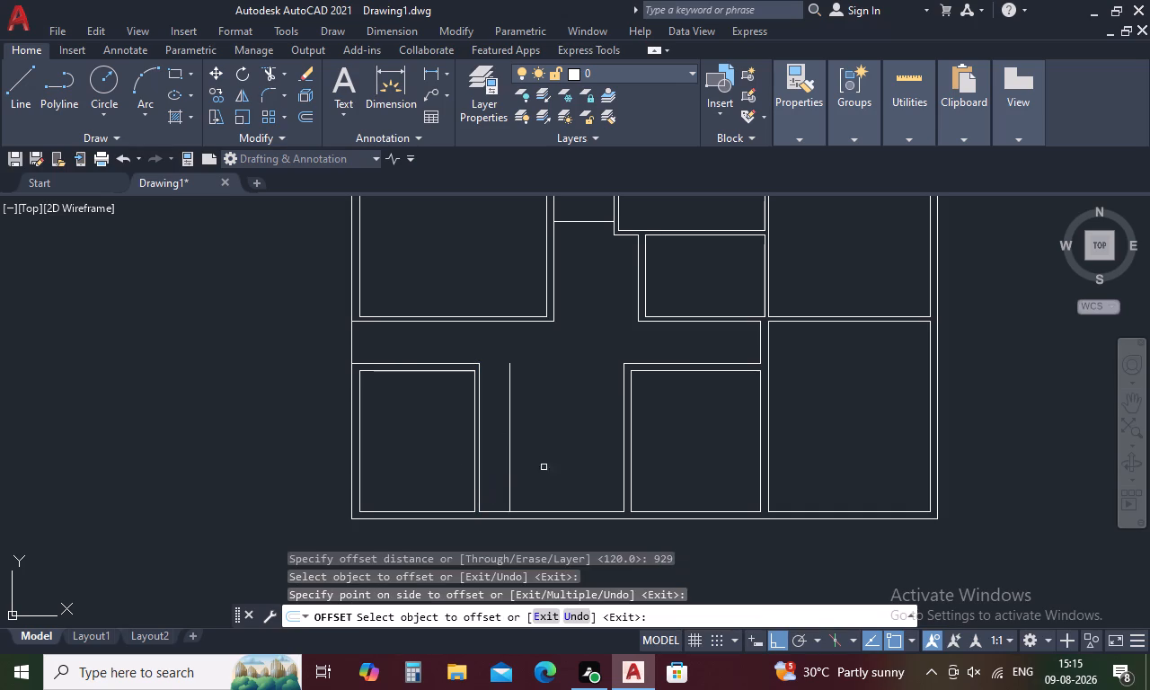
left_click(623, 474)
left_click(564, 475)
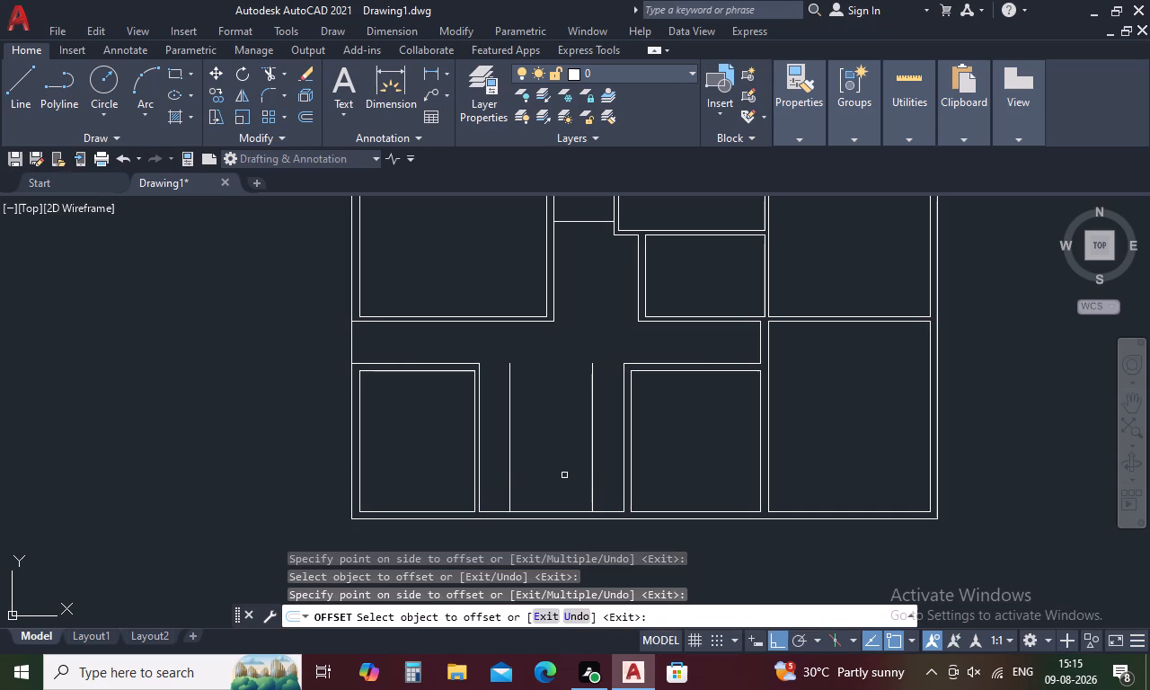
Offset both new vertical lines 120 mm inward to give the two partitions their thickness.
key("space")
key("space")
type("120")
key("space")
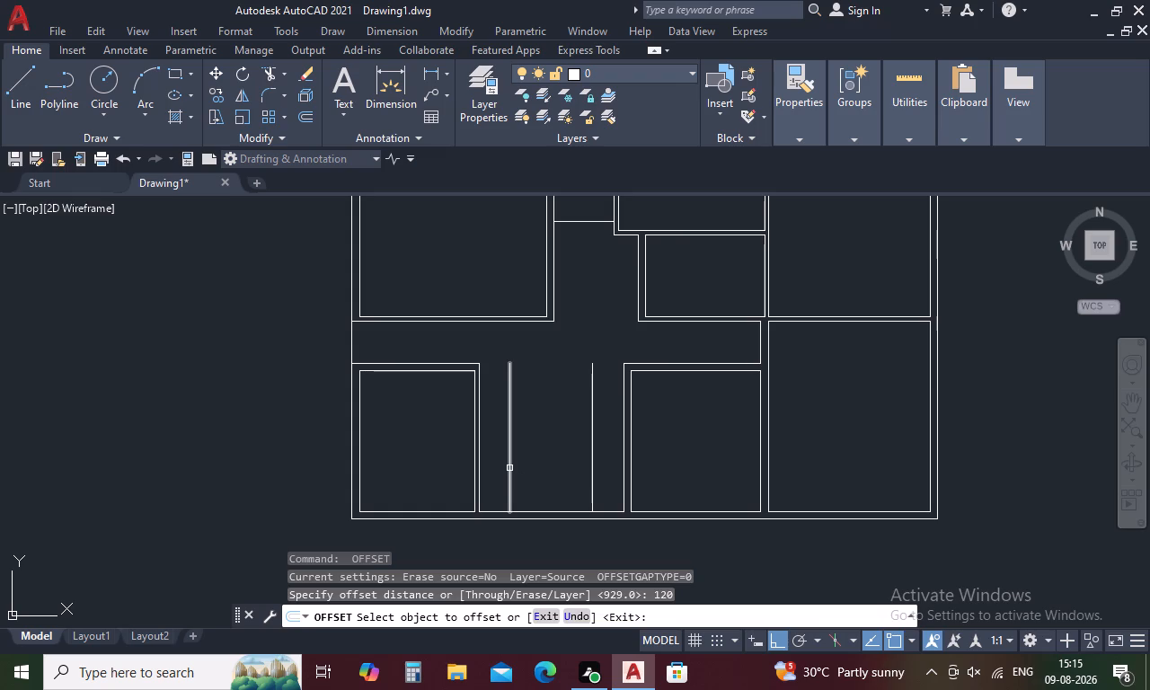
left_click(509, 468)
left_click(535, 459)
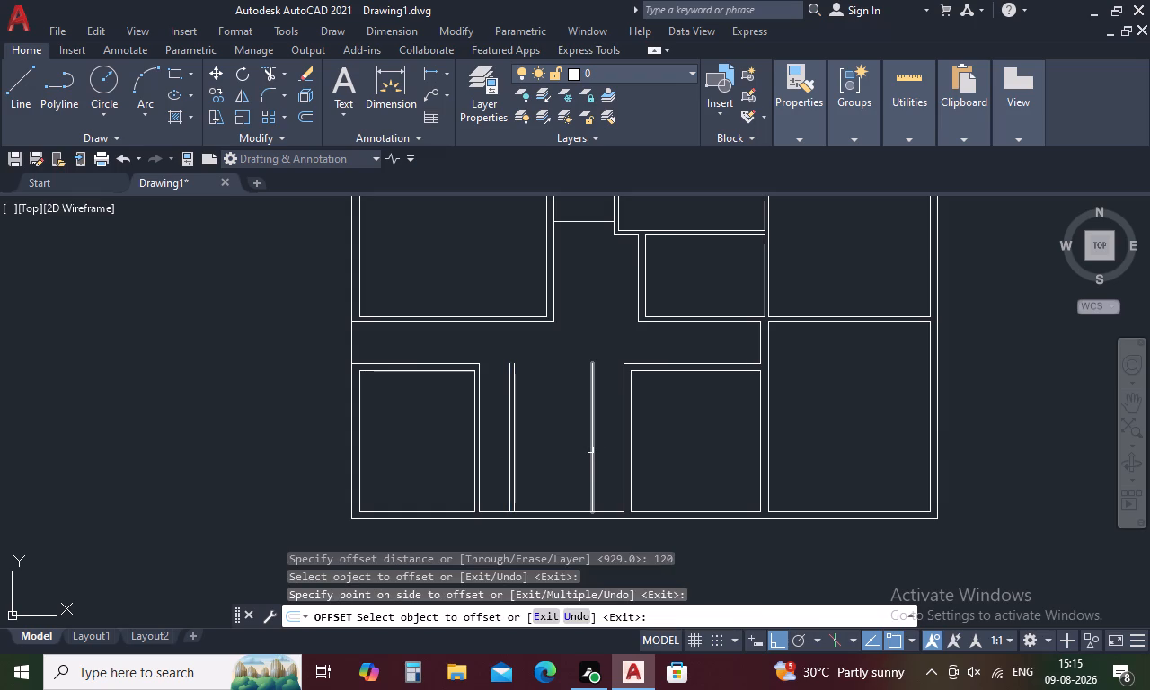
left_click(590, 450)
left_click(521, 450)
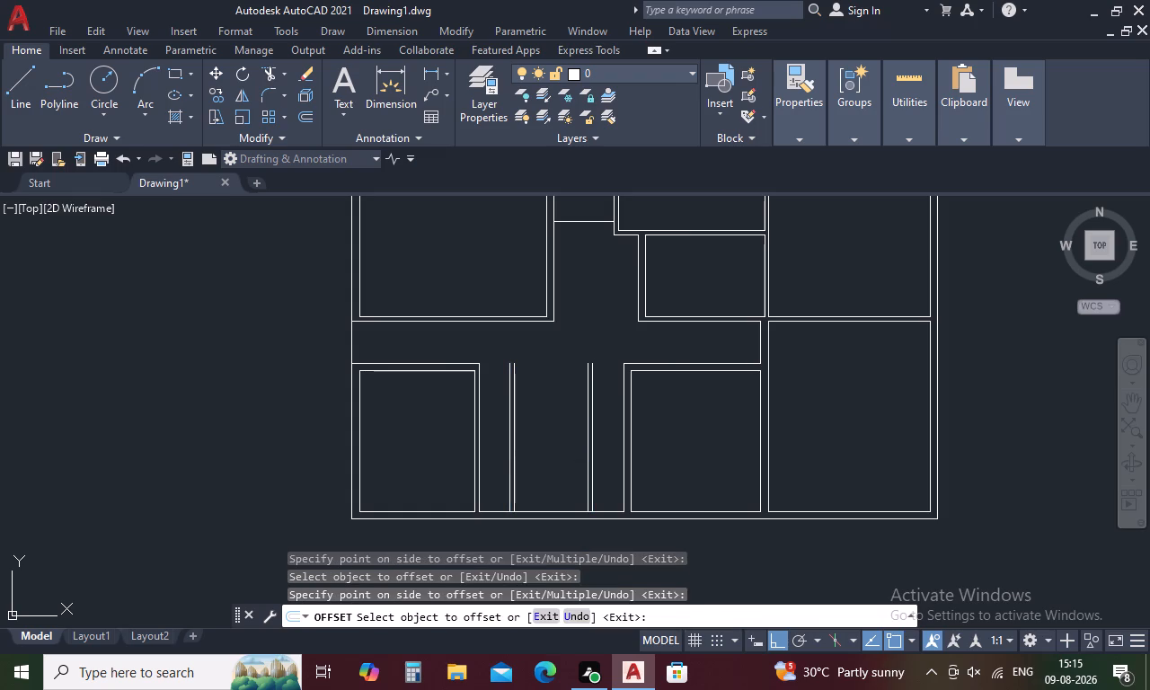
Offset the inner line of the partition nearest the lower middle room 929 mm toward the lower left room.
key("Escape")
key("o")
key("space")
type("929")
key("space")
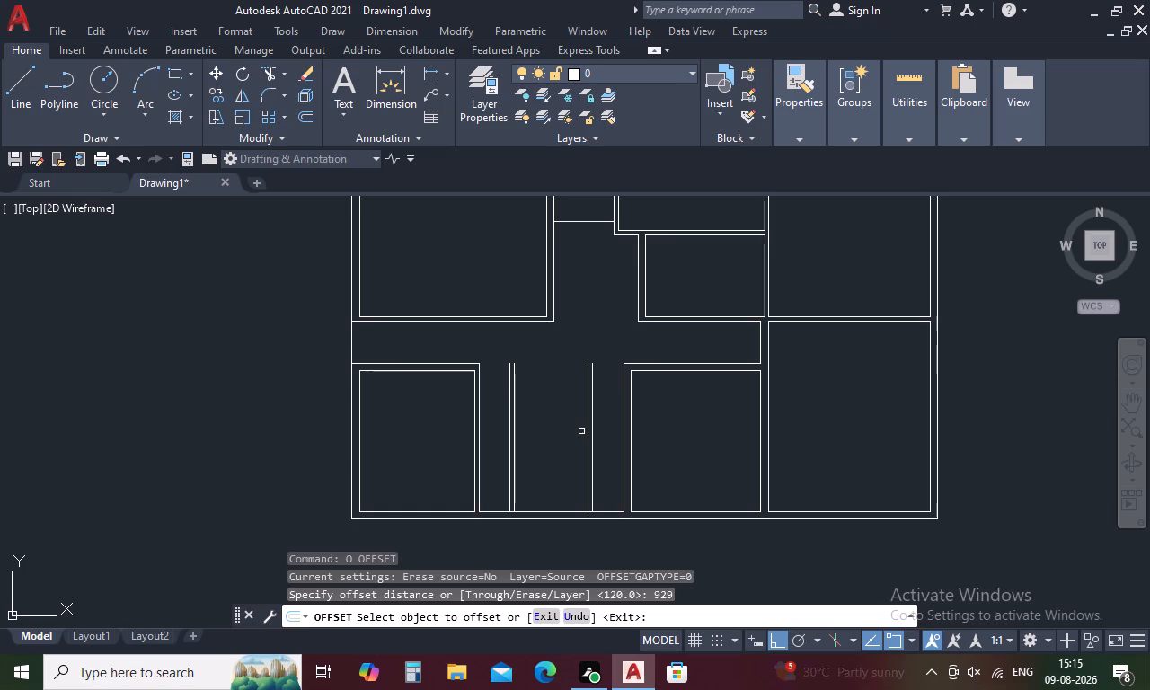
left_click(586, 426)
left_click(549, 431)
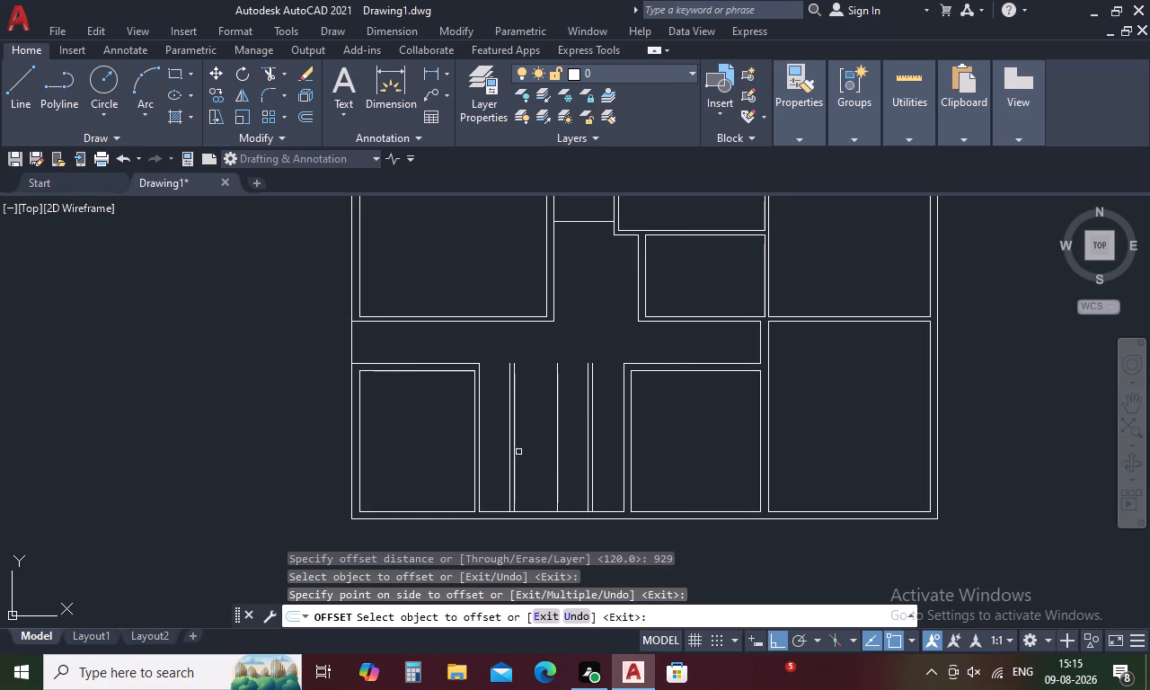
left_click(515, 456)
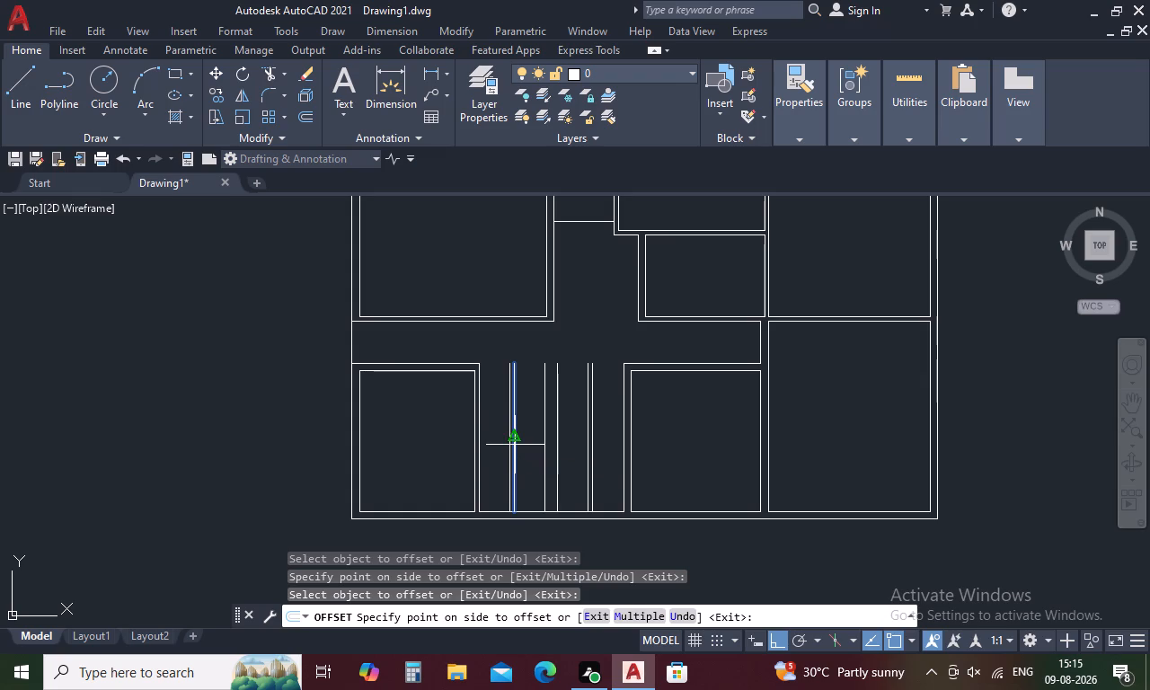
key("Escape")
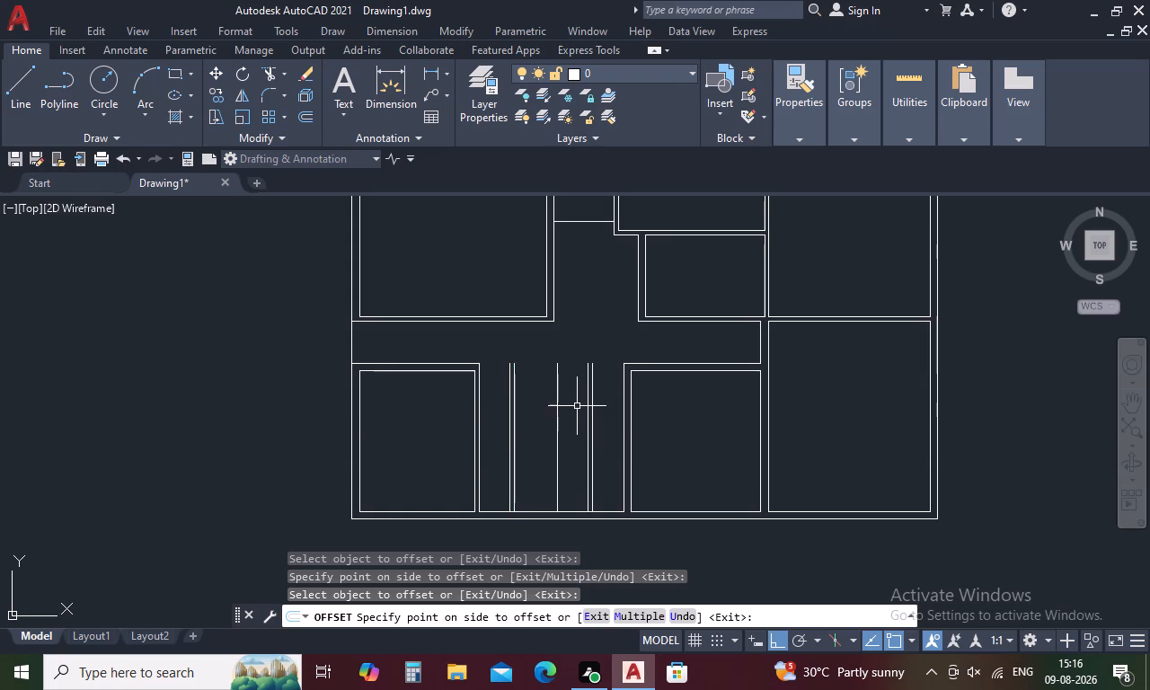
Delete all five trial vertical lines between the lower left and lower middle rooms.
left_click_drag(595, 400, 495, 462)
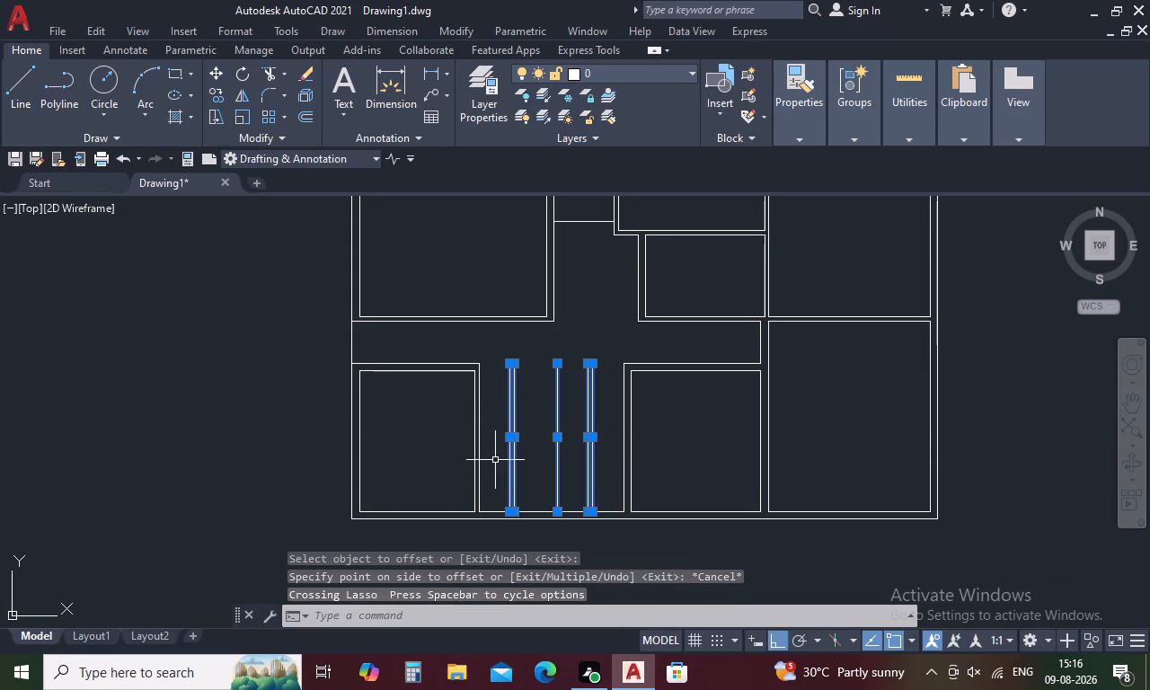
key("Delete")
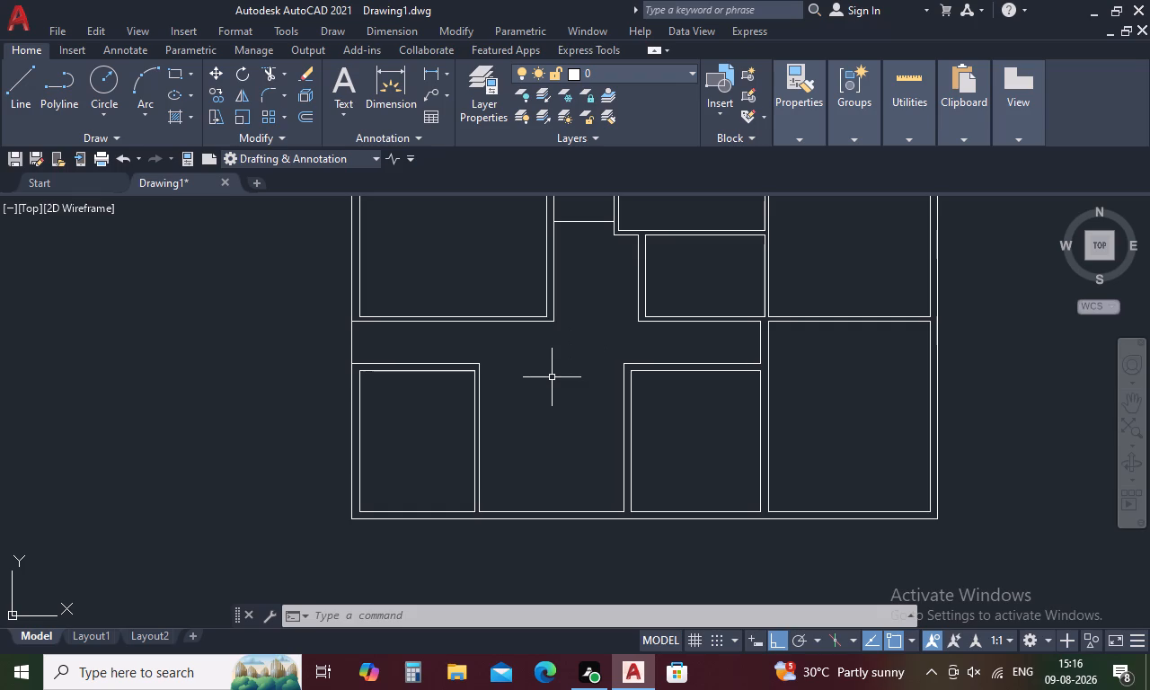
Offset the facing side walls of the lower left and lower middle rooms 1318 mm into the space between them.
type("O")
key("space")
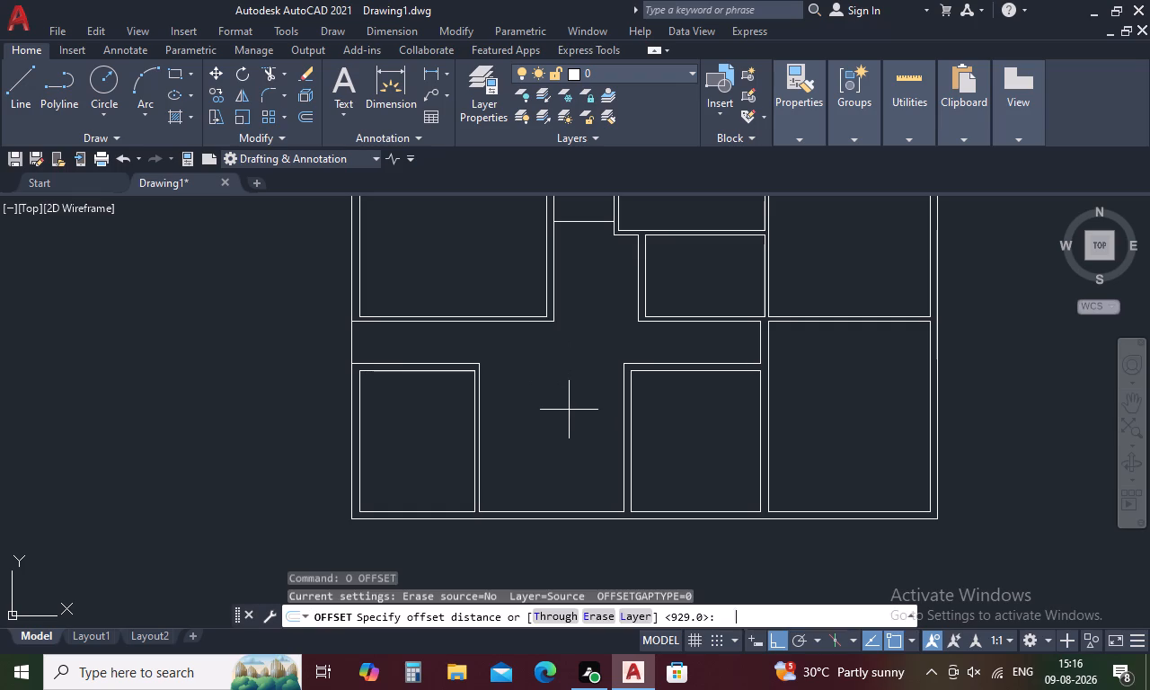
type("131")
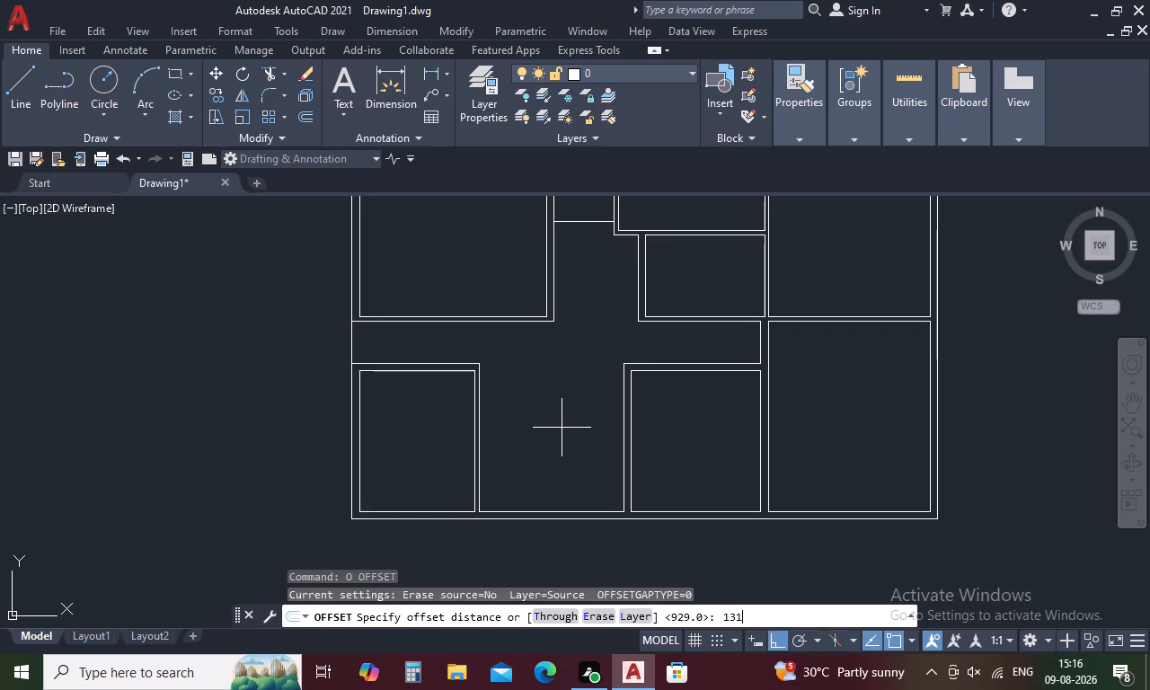
type("8")
key("space")
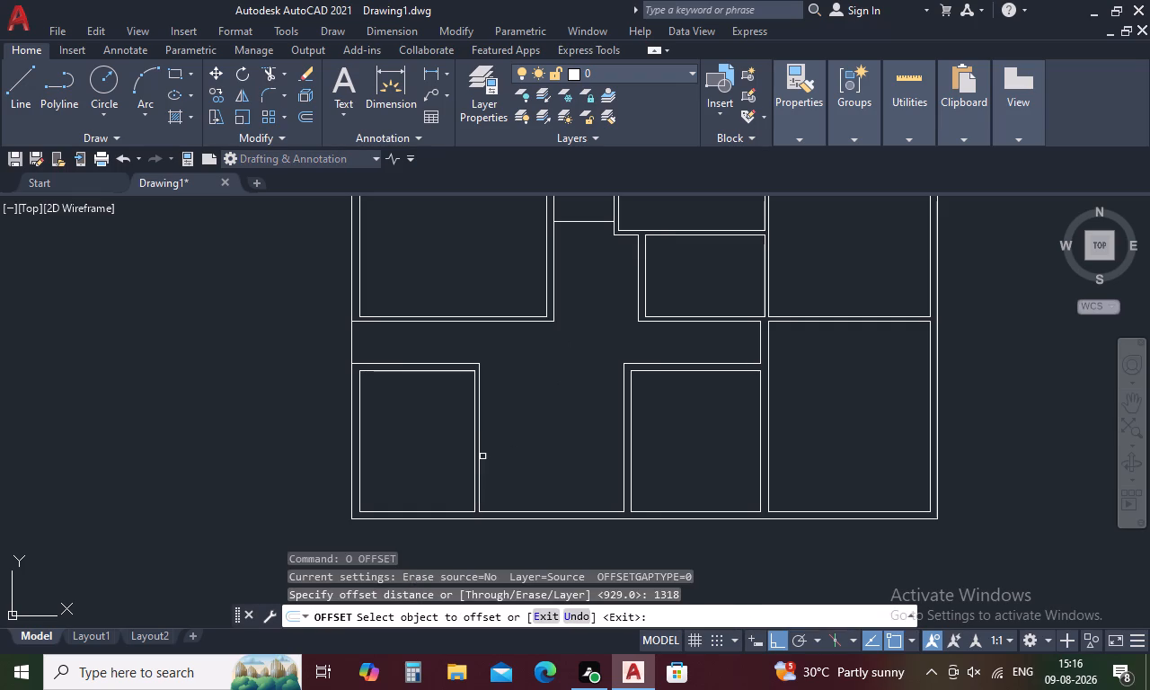
left_click(480, 472)
left_click(540, 483)
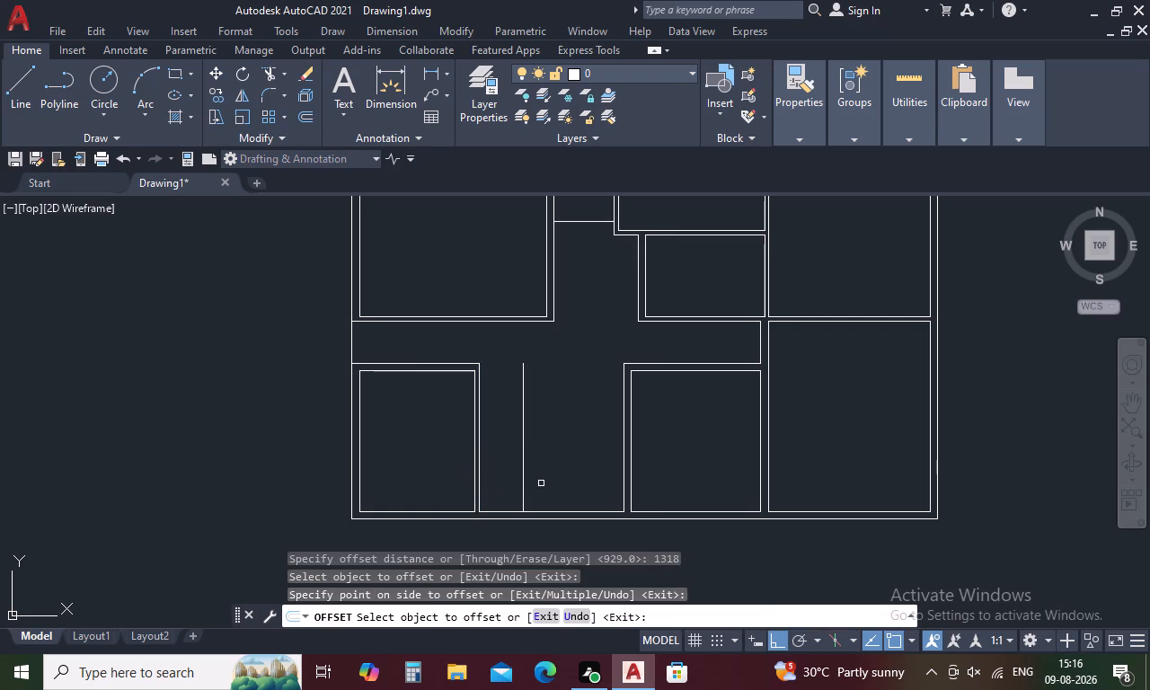
left_click(624, 419)
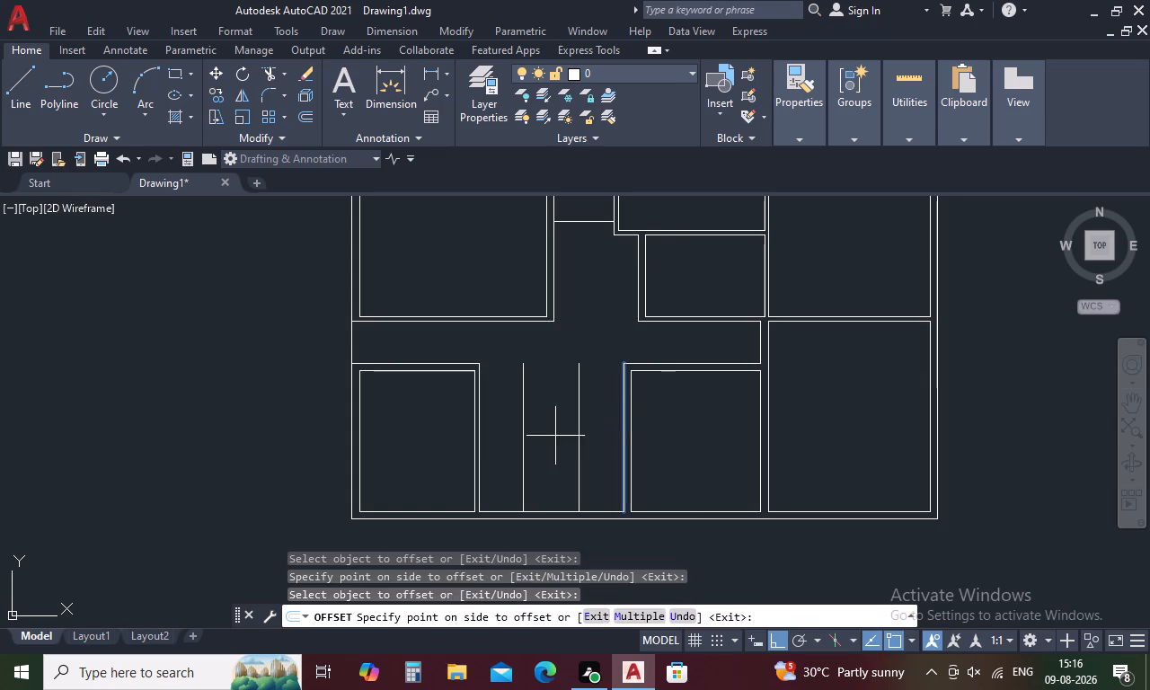
left_click(555, 436)
key("space")
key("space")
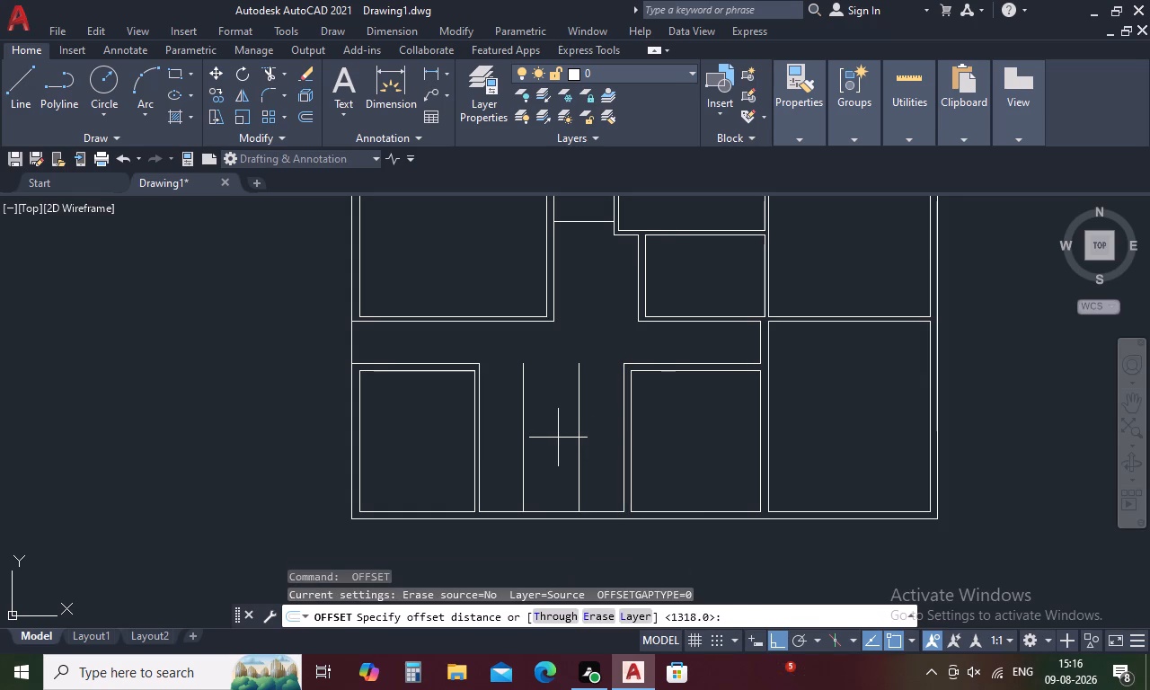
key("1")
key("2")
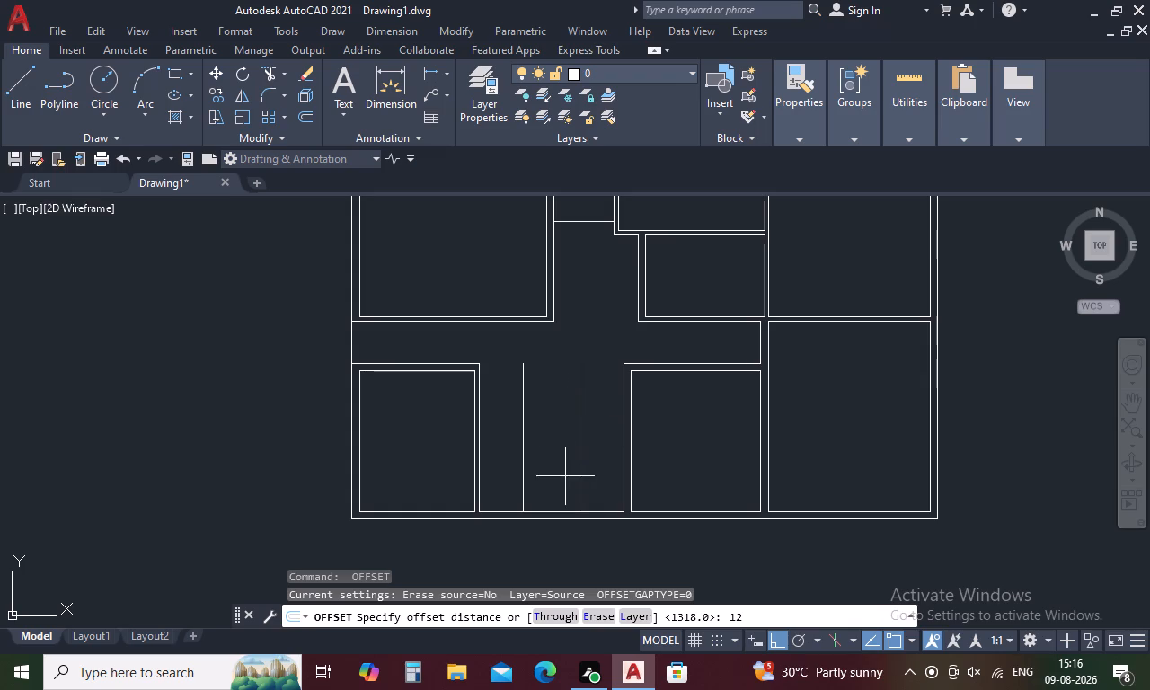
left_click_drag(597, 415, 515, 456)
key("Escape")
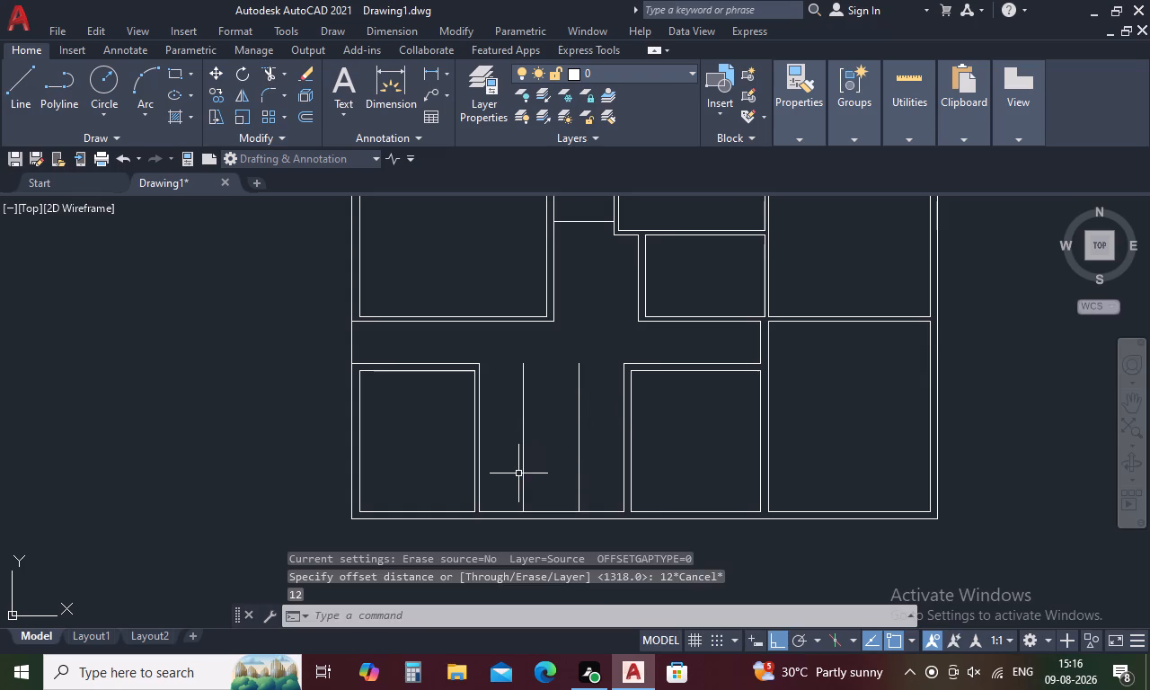
Delete the two trial vertical lines standing between the lower left and lower middle rooms.
left_click_drag(594, 414, 509, 447)
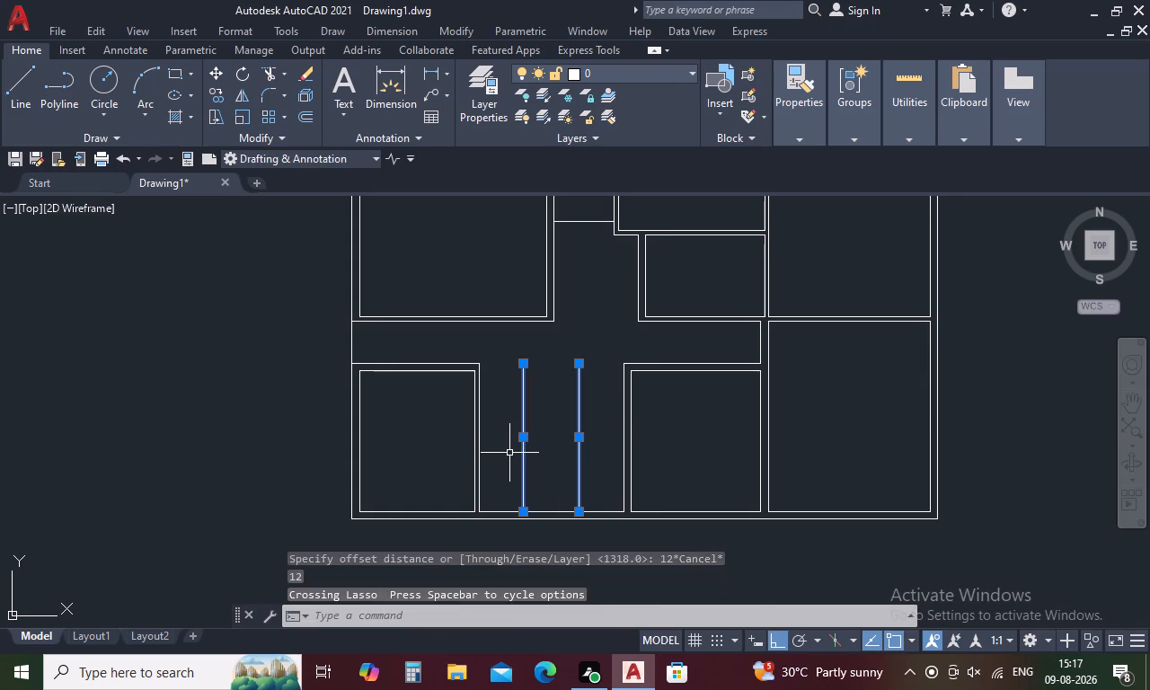
key("Delete")
Offset the facing side walls of the lower left and lower middle rooms 989 mm into the space between them.
type("O 989")
key("space")
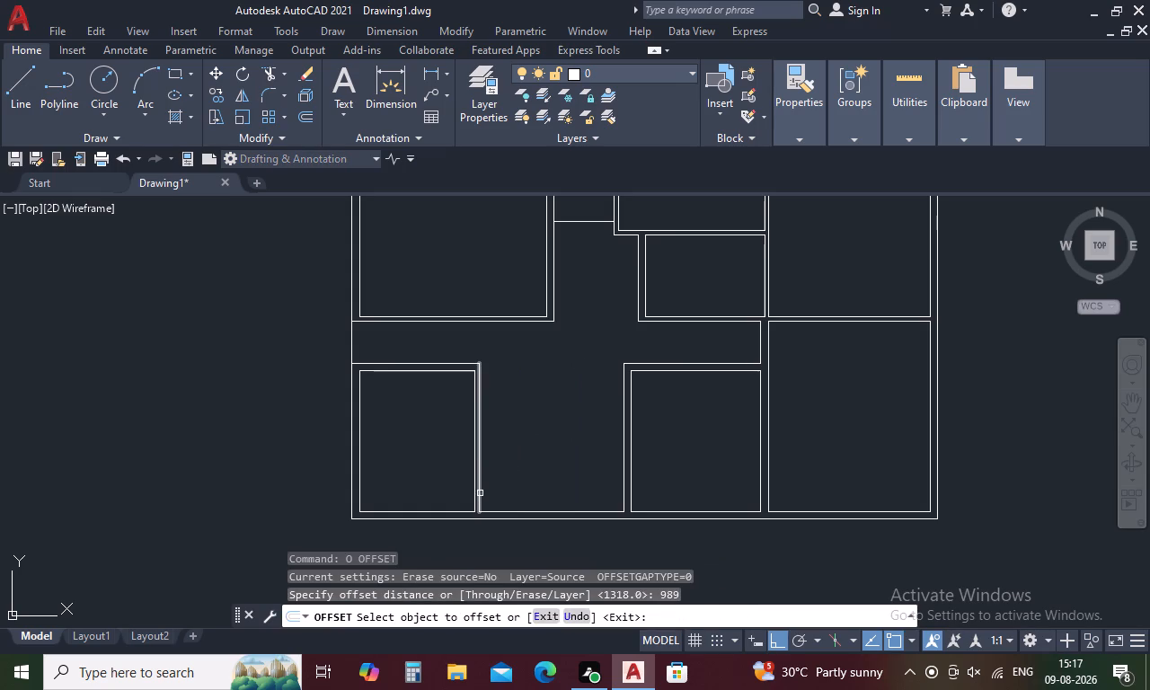
left_click(479, 494)
left_click(540, 493)
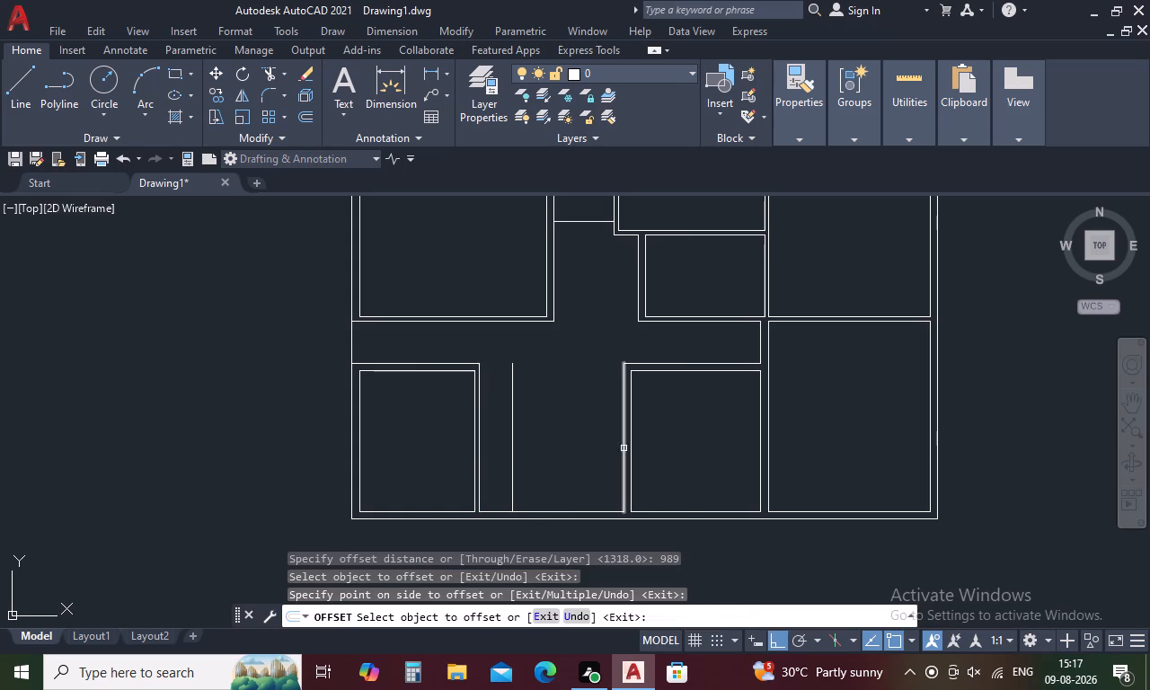
left_click(623, 450)
left_click(561, 462)
key("space")
Offset both new vertical lines 120 mm inward to give the two outer partitions their thickness.
key("space")
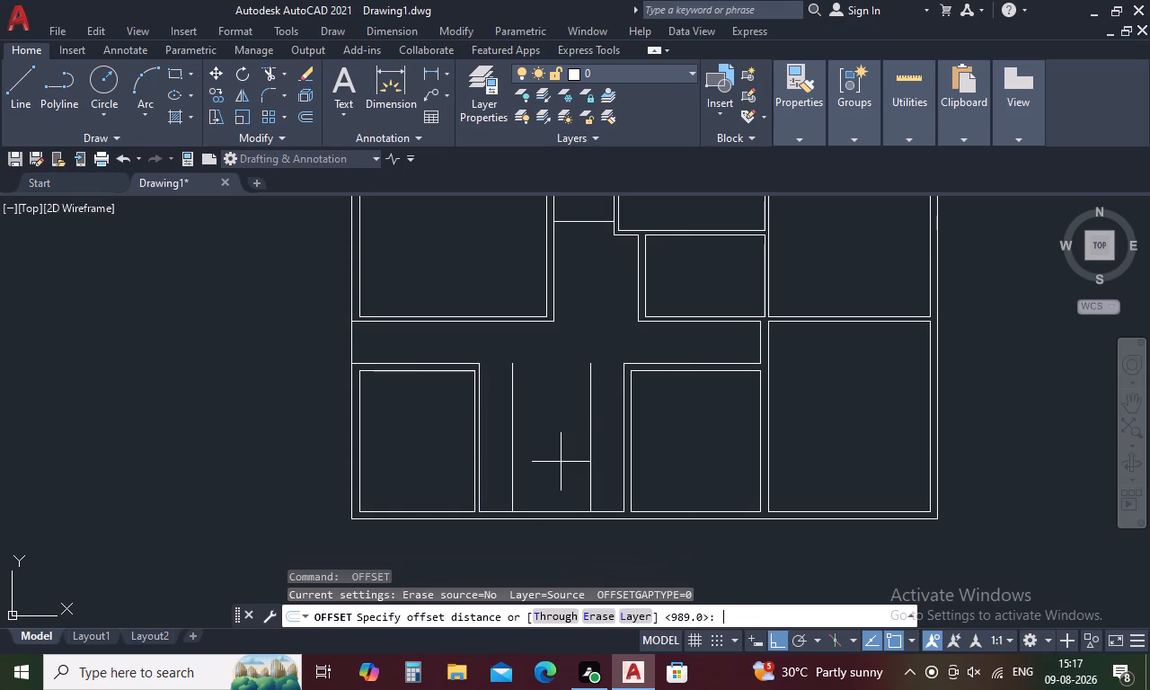
type("120")
key("space")
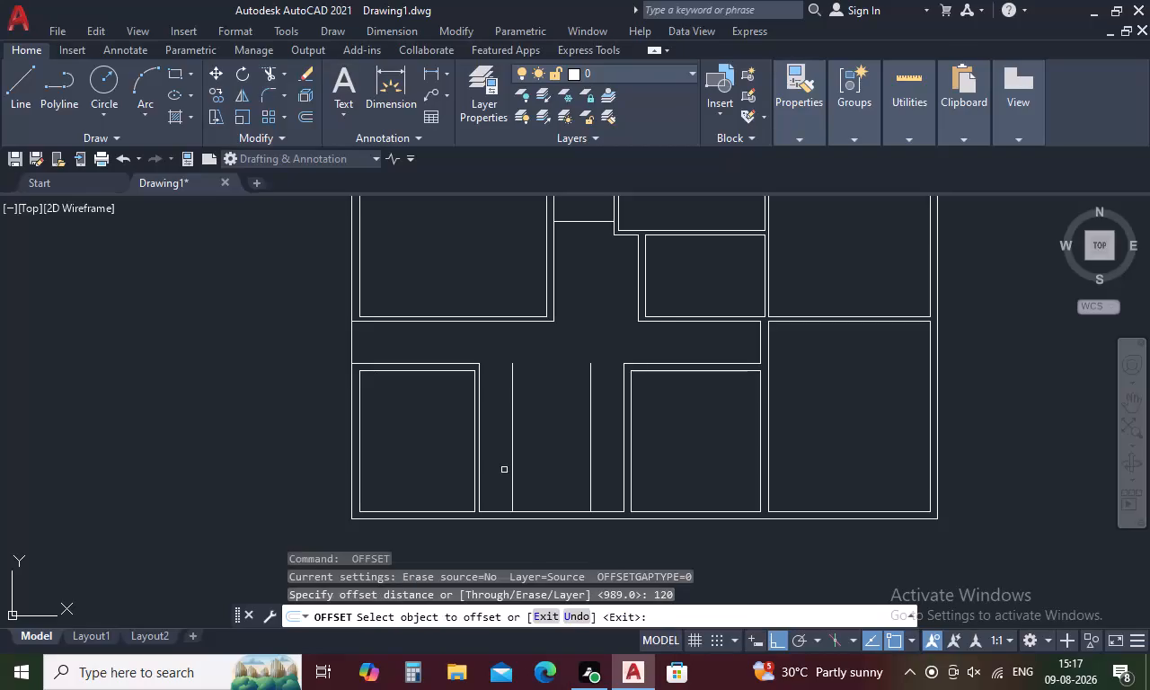
left_click(510, 456)
left_click(559, 450)
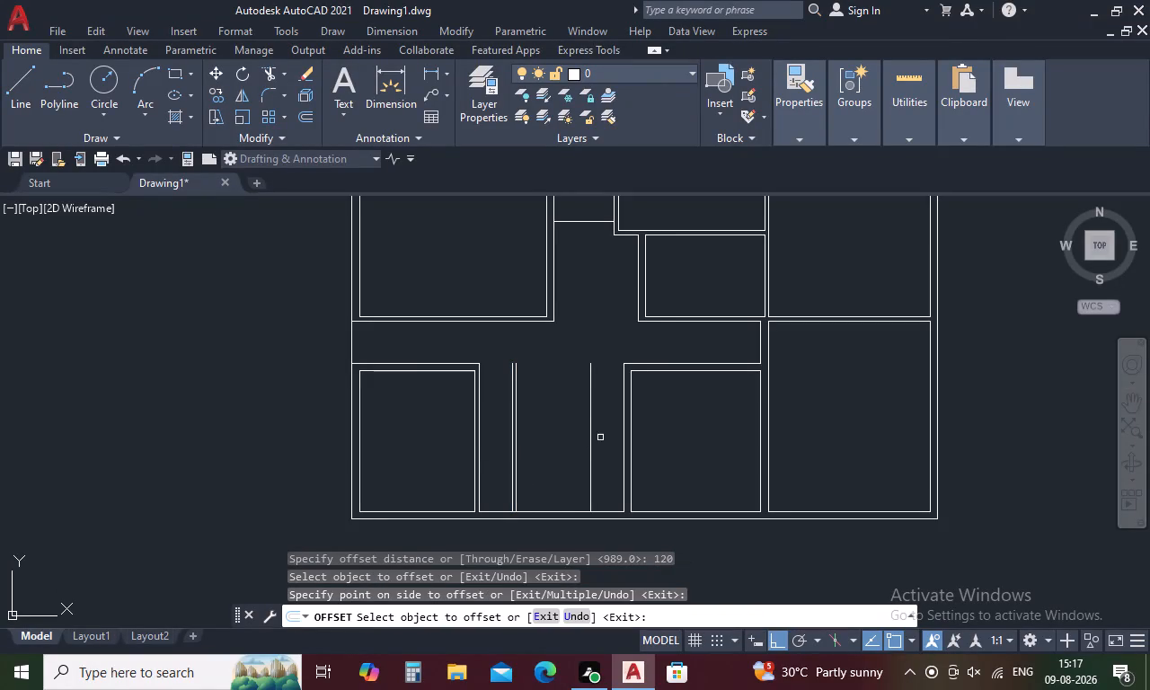
left_click(590, 451)
left_click(534, 479)
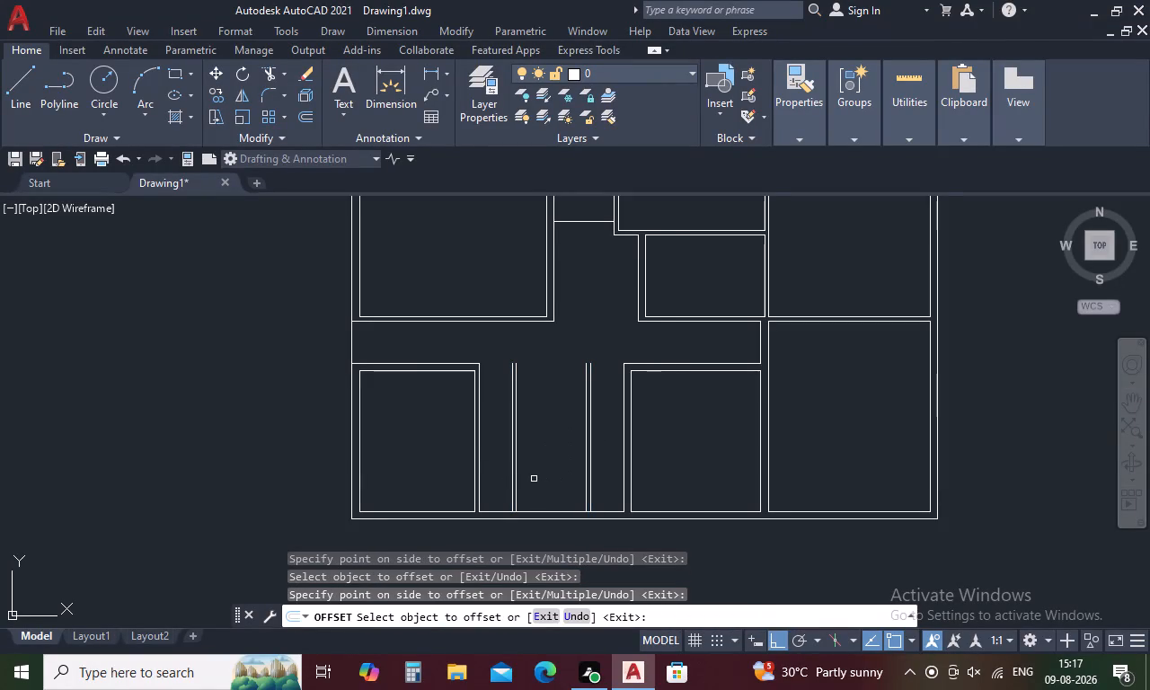
key("space")
Offset the inner lines of both outer partitions 989 mm toward each other to form the middle partition.
key("space")
key("9")
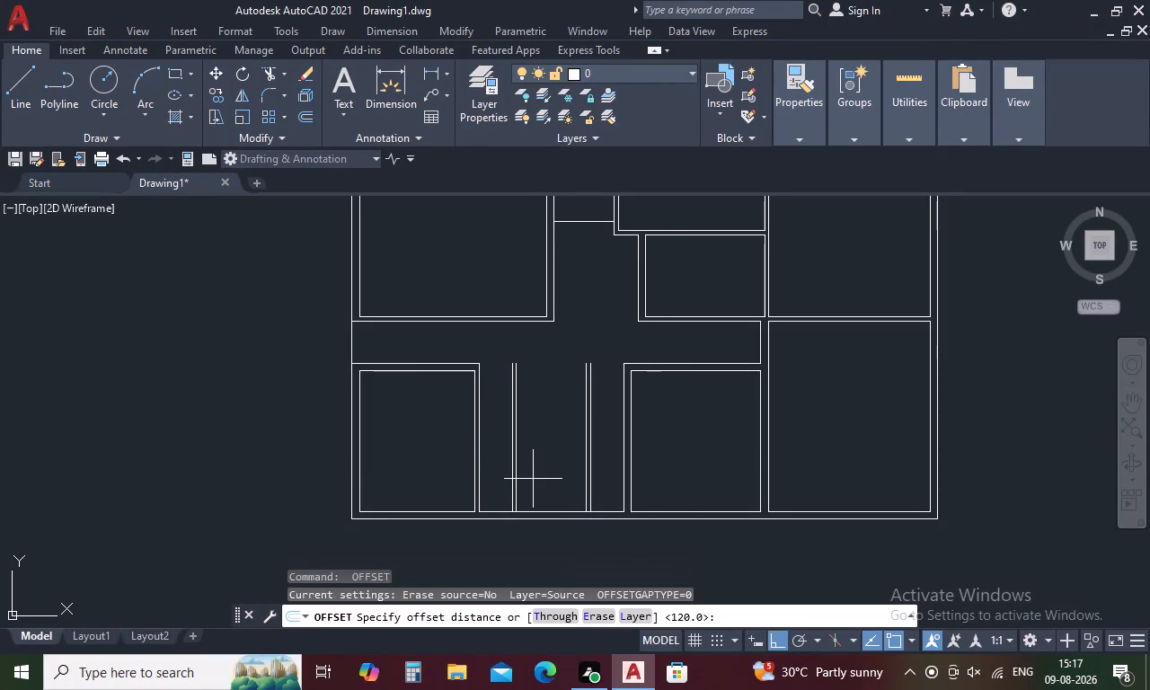
type("89")
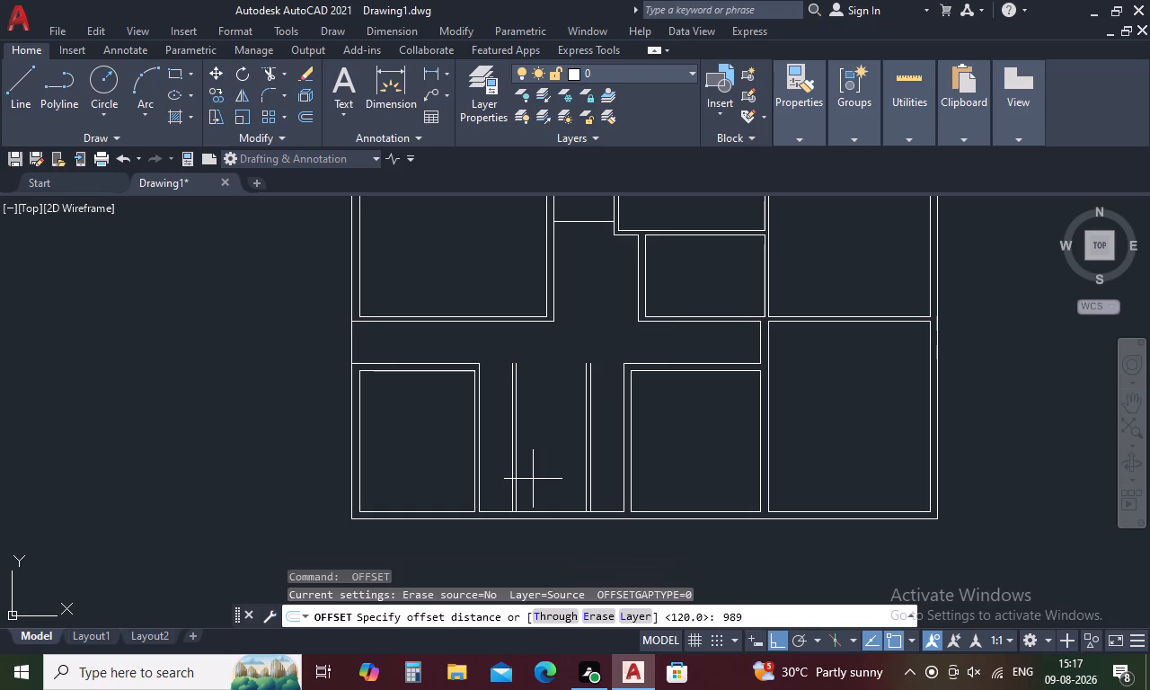
key("space")
left_click(587, 435)
left_click(535, 452)
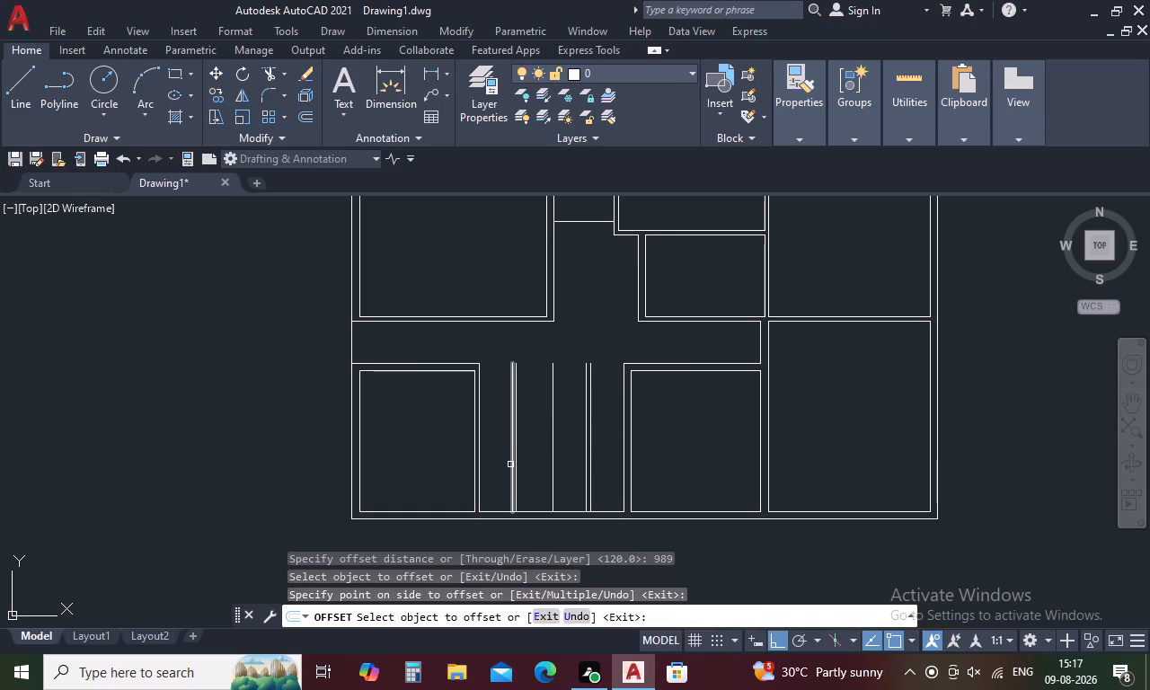
left_click(516, 457)
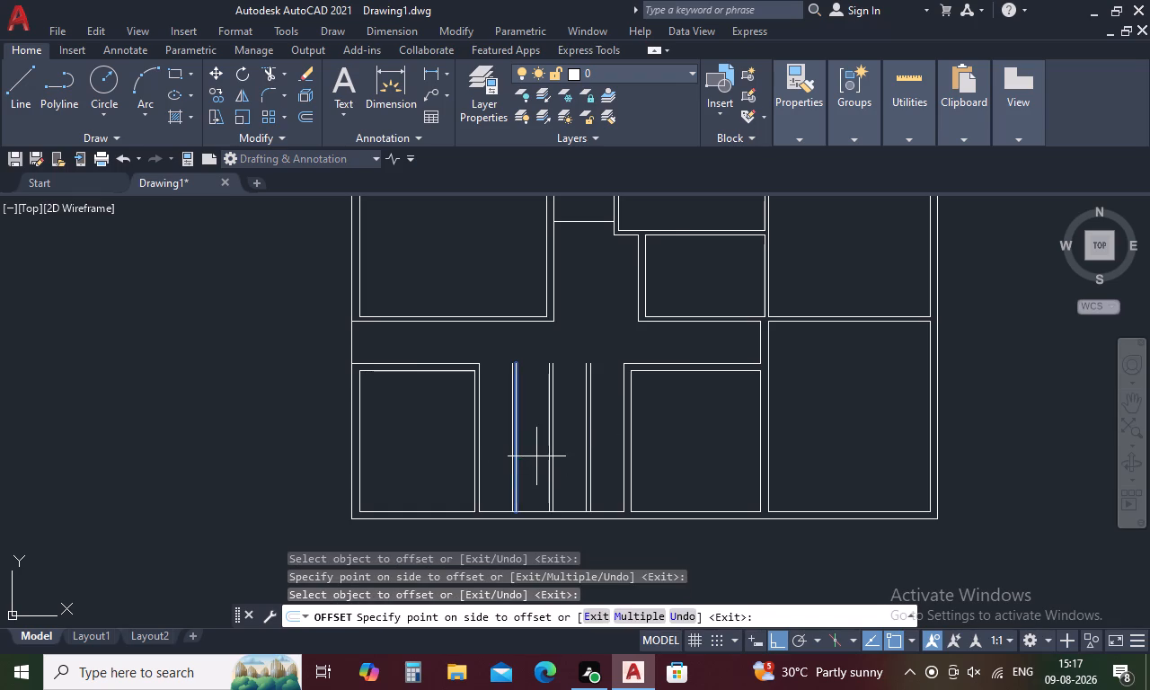
left_click(536, 456)
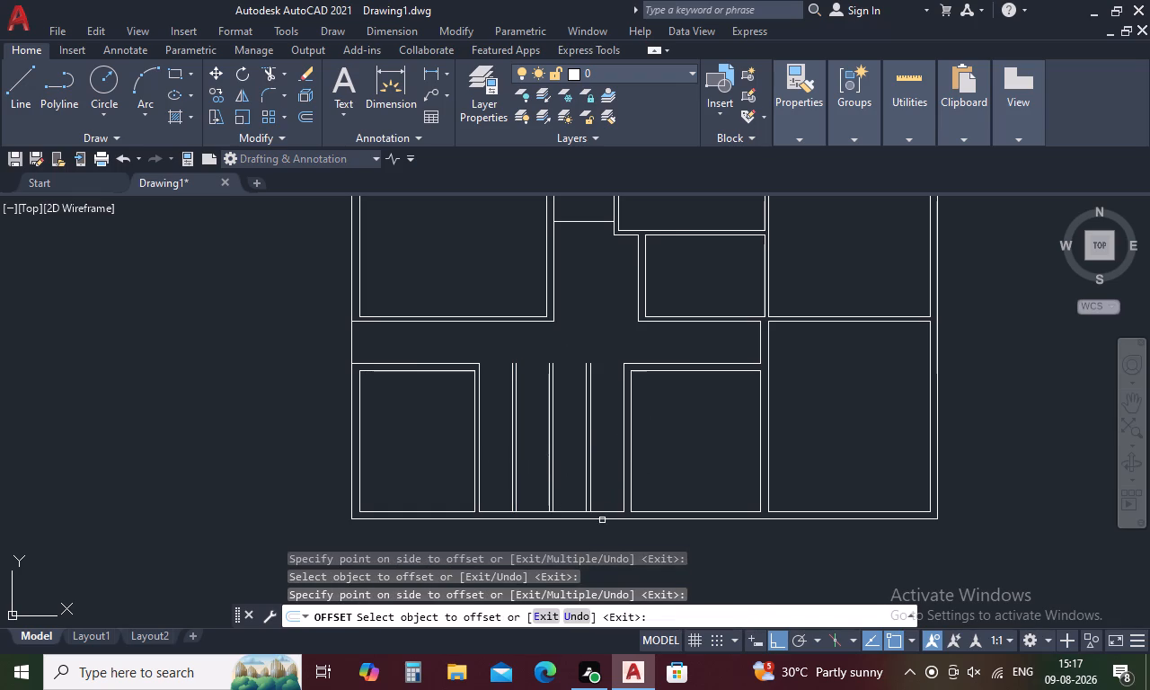
key("Escape")
Measure the middle partition's thickness and its spacing to the far line of the partition nearest the lower left room.
key("d")
key("i")
key("space")
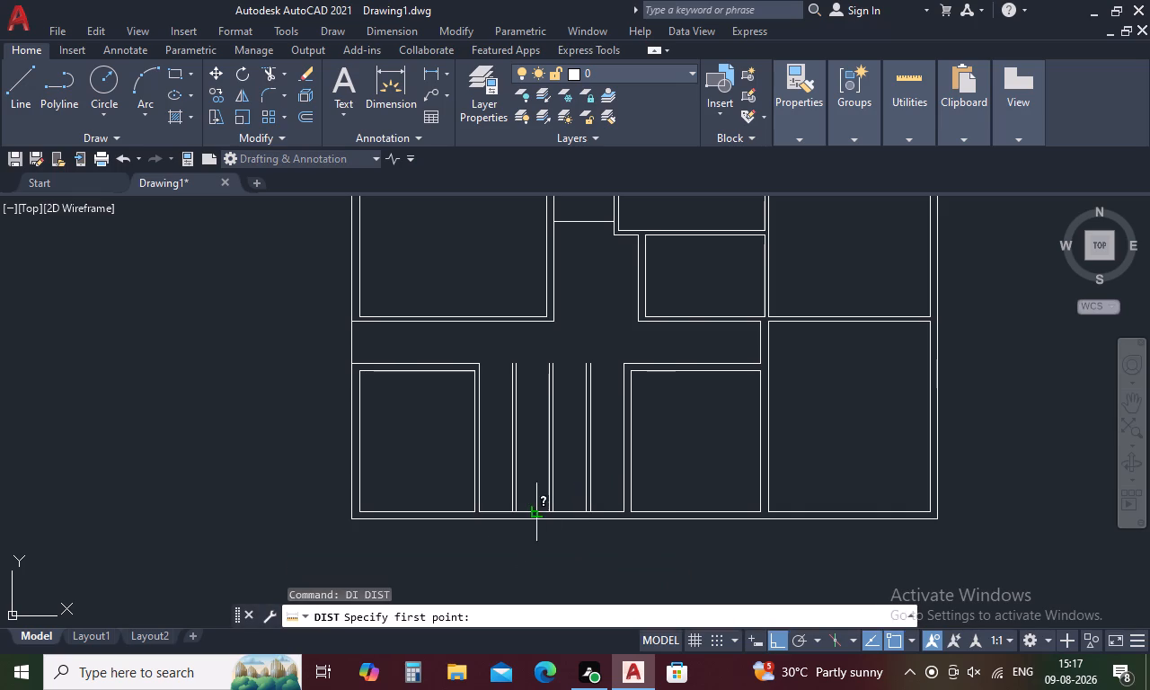
scroll(540, 517, "up", 4)
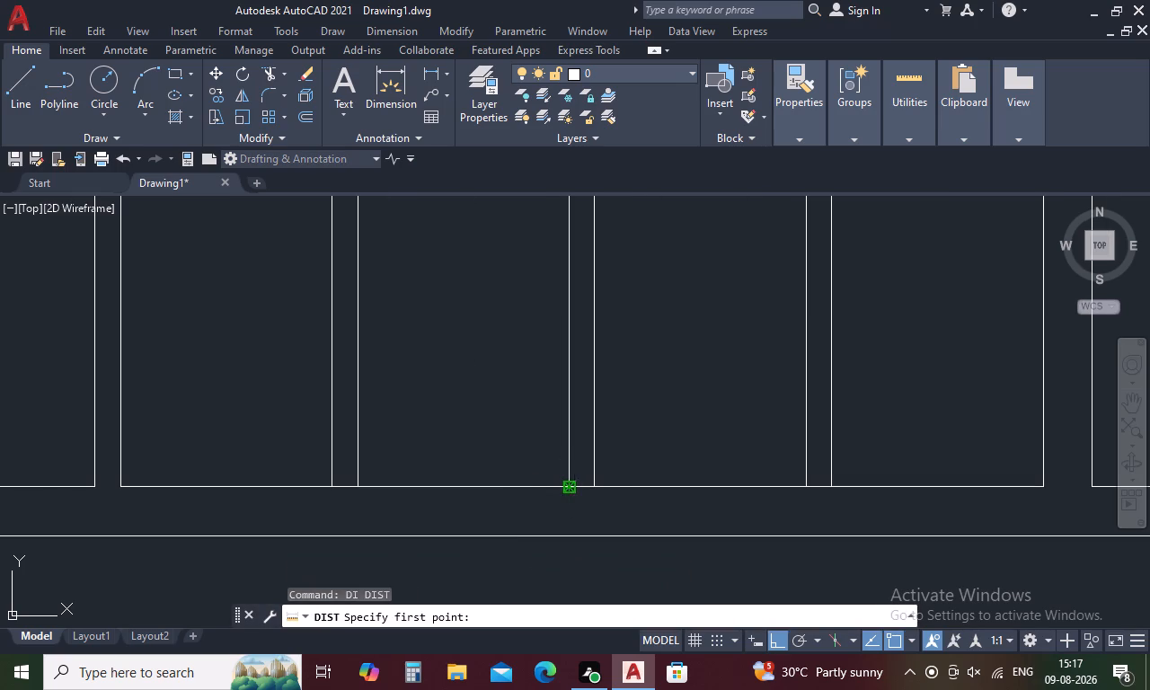
left_click(567, 486)
left_click(599, 483)
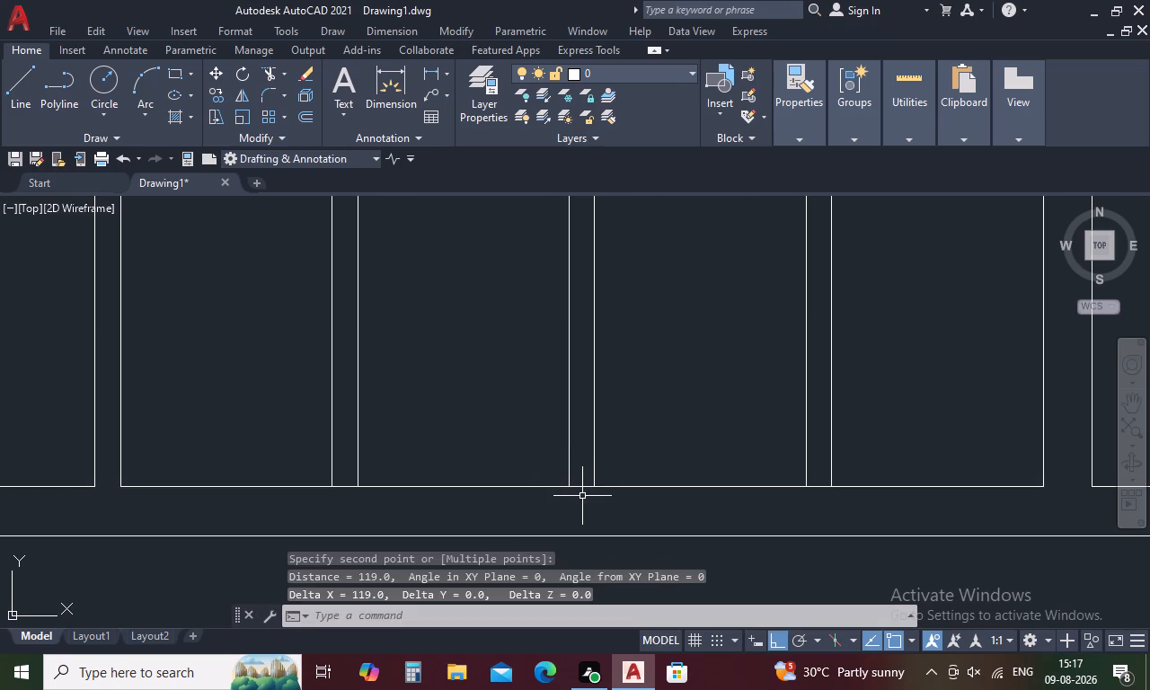
key("space")
key("space")
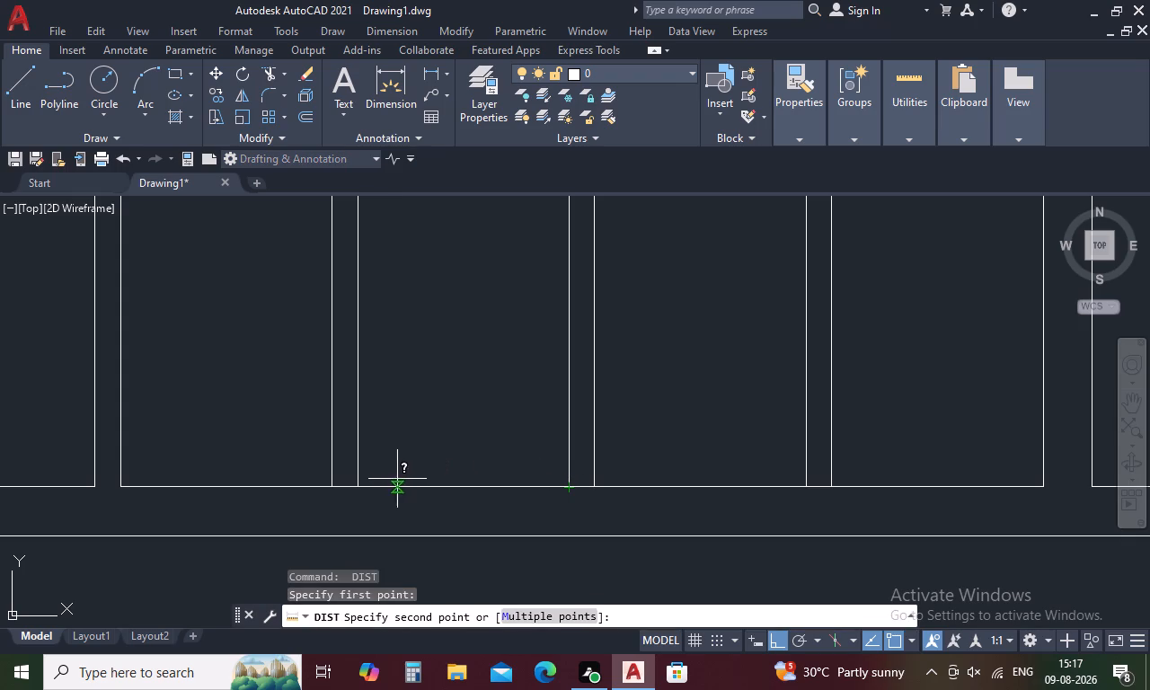
left_click(328, 486)
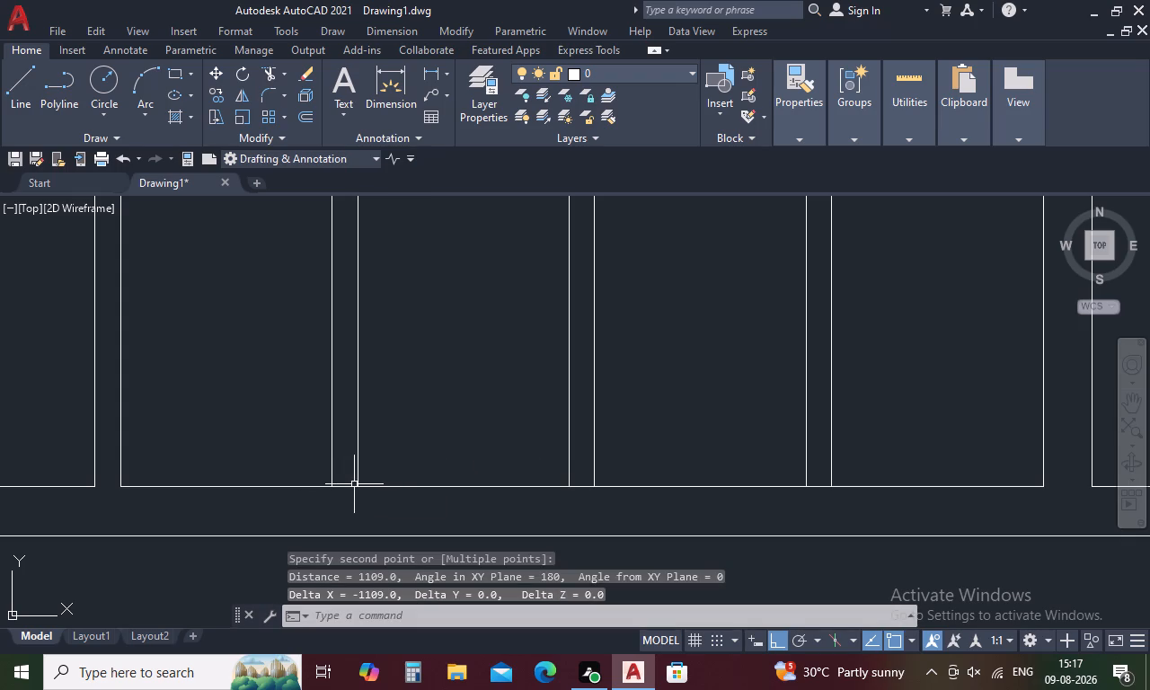
scroll(410, 475, "down", 4)
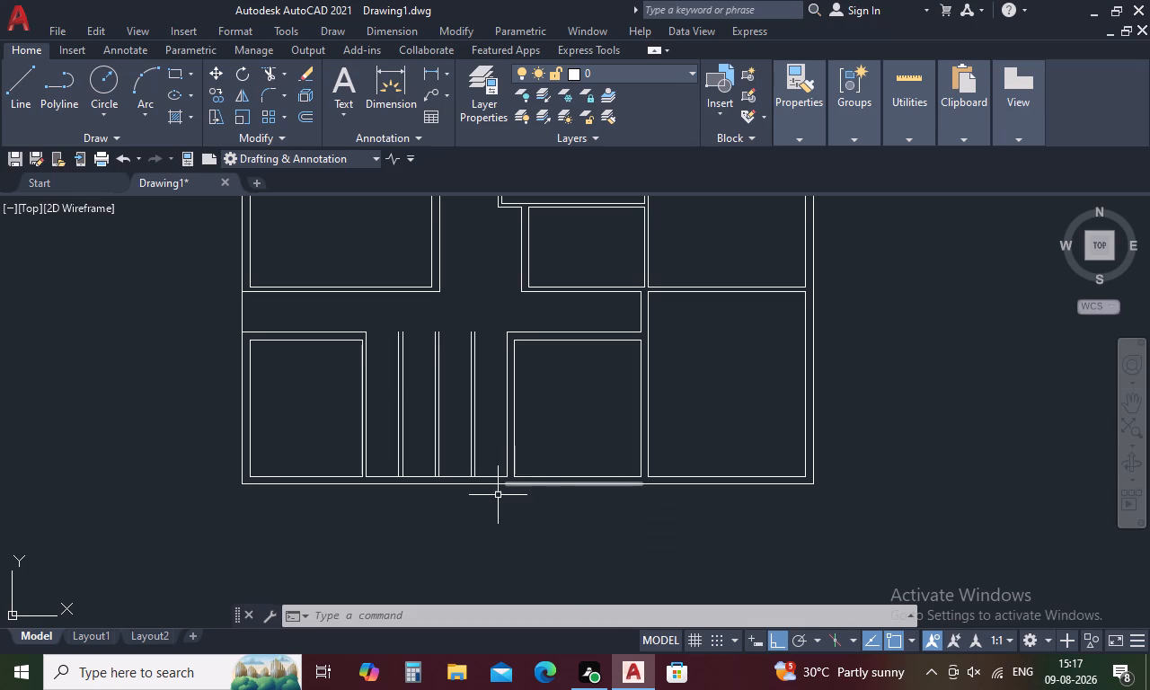
key("Escape")
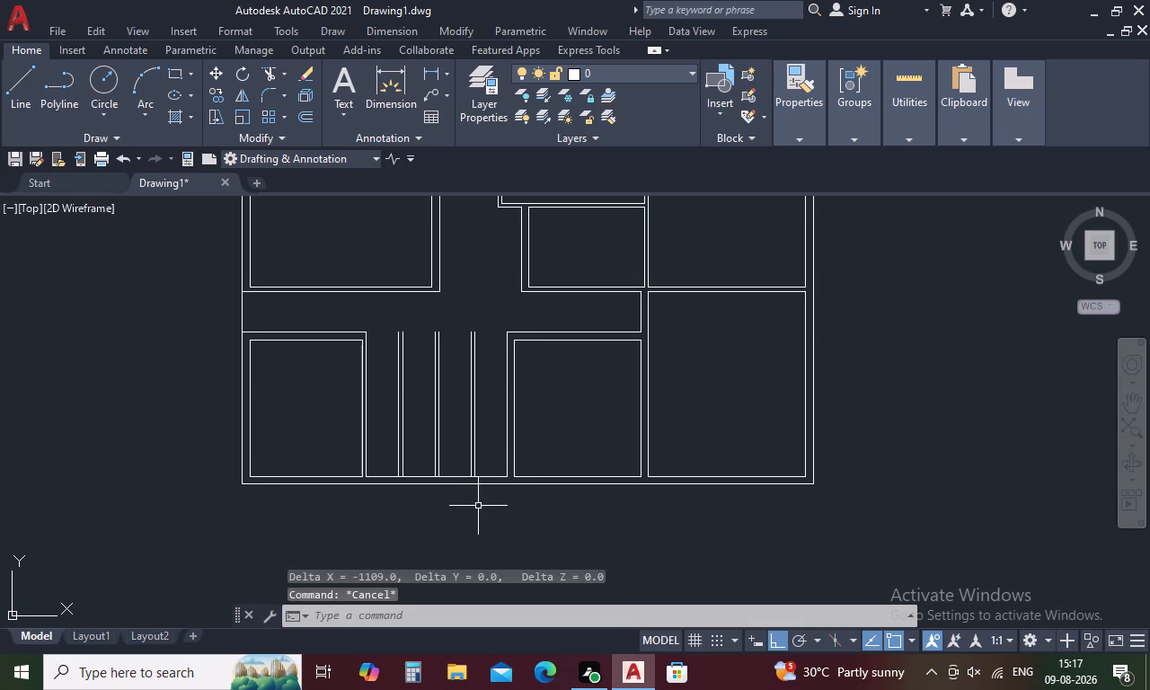
Start another Offset operation.
key("o")
key("space")
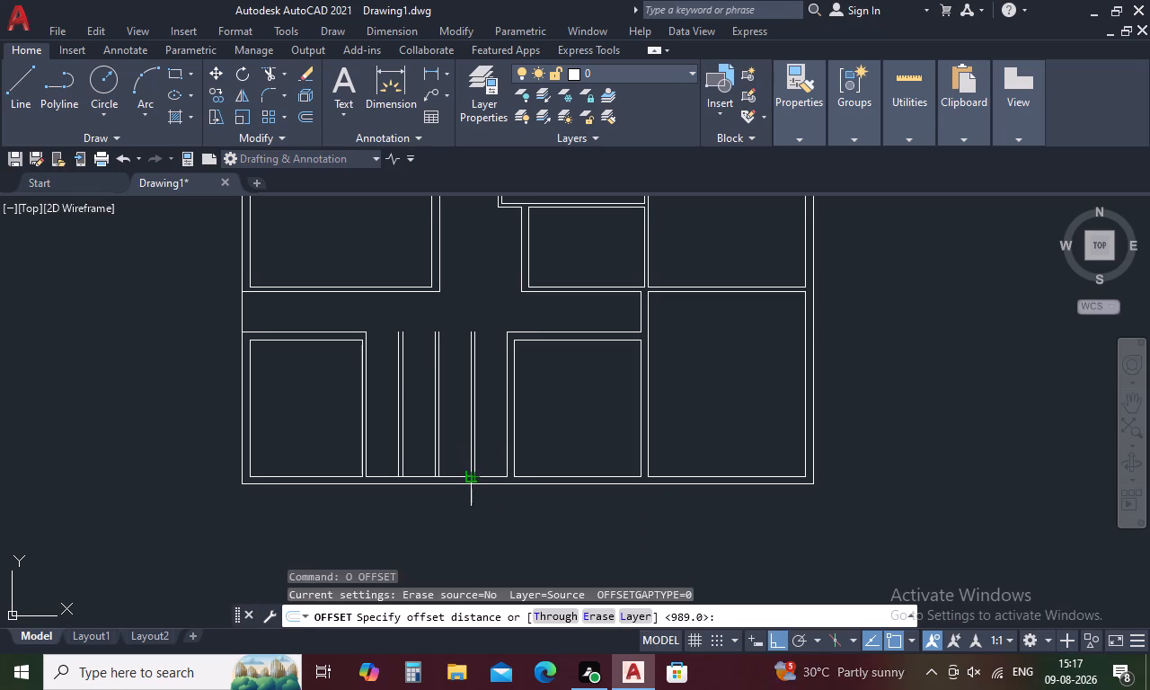
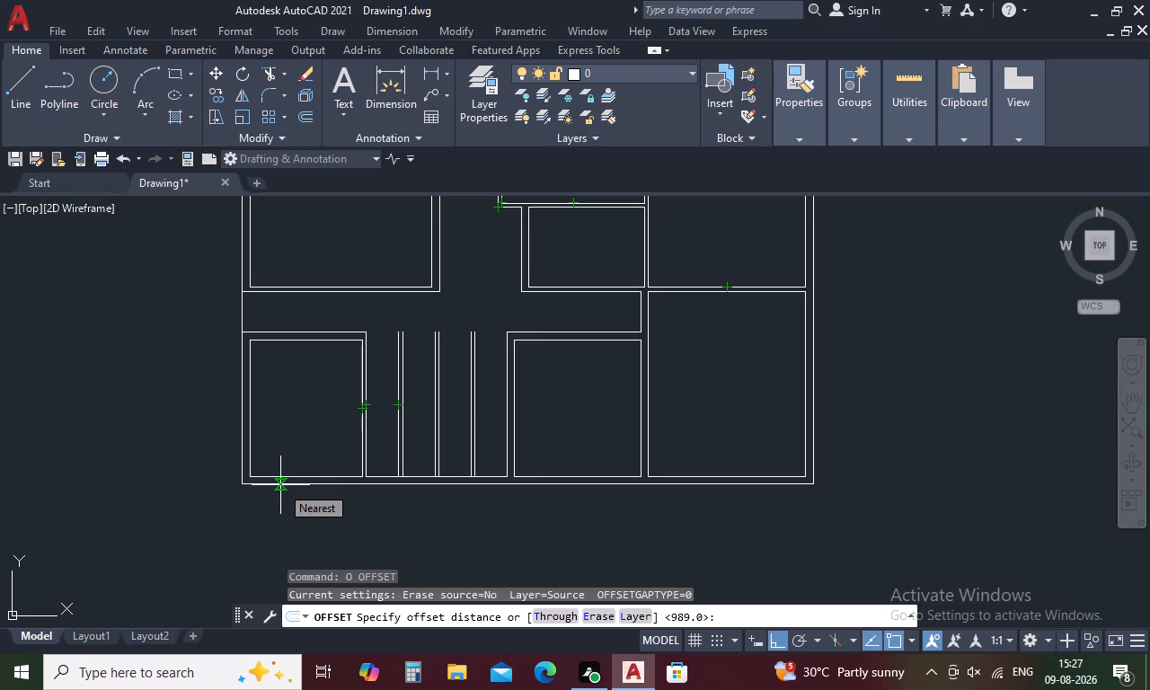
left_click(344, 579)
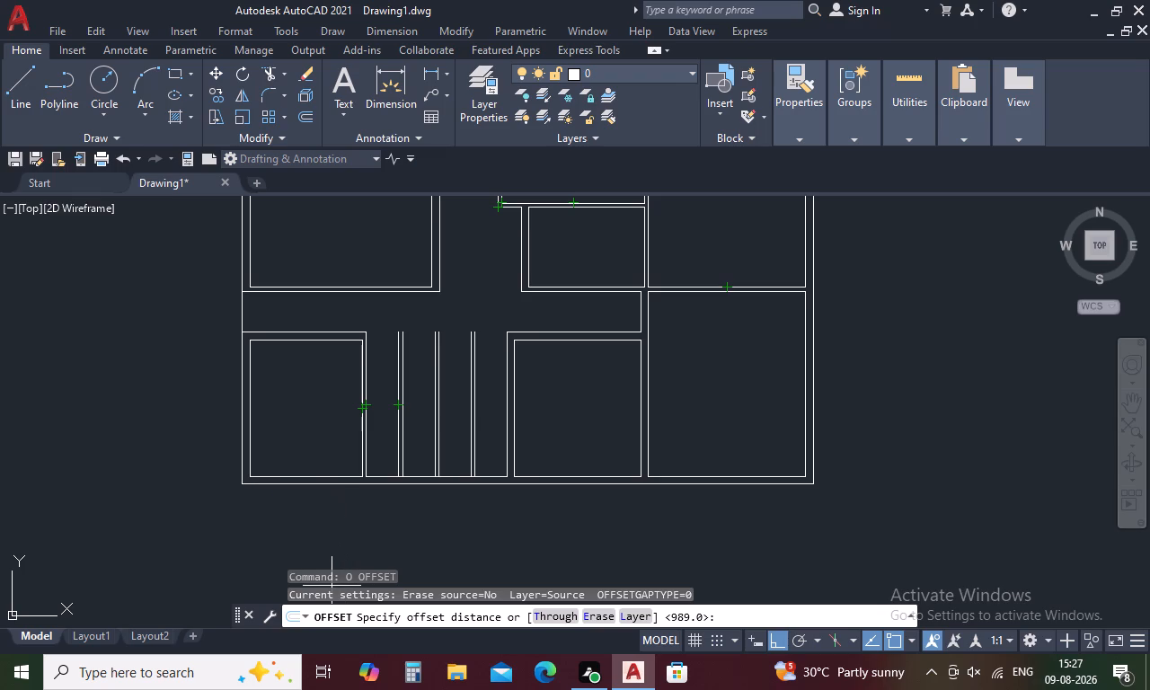
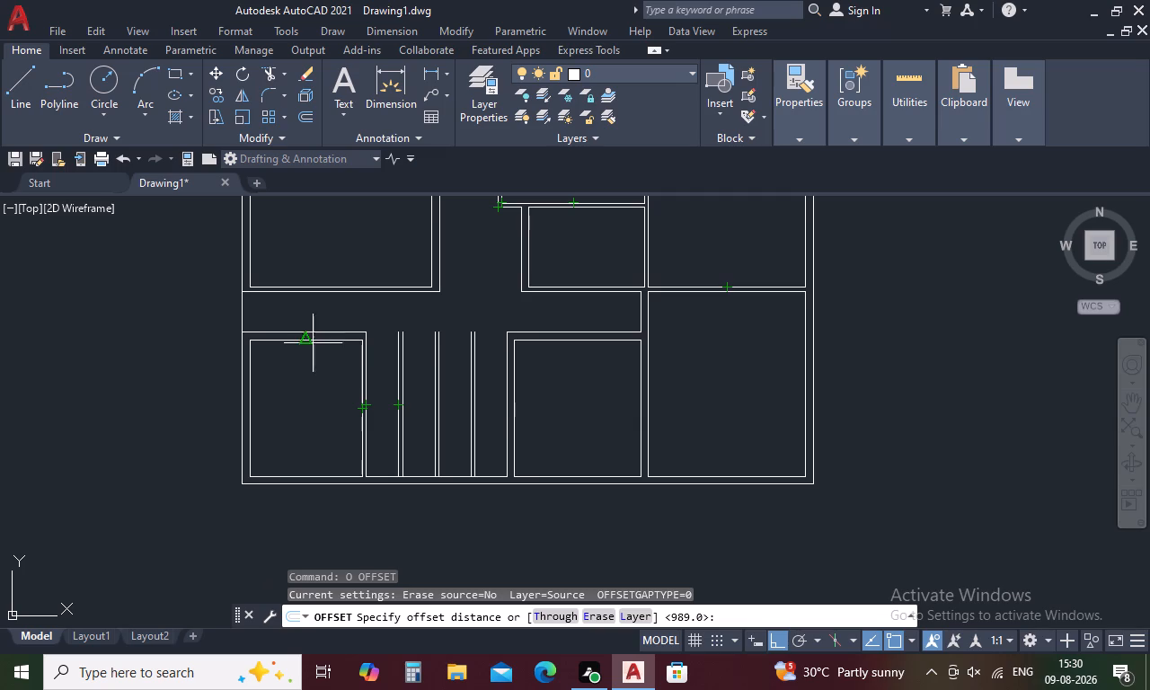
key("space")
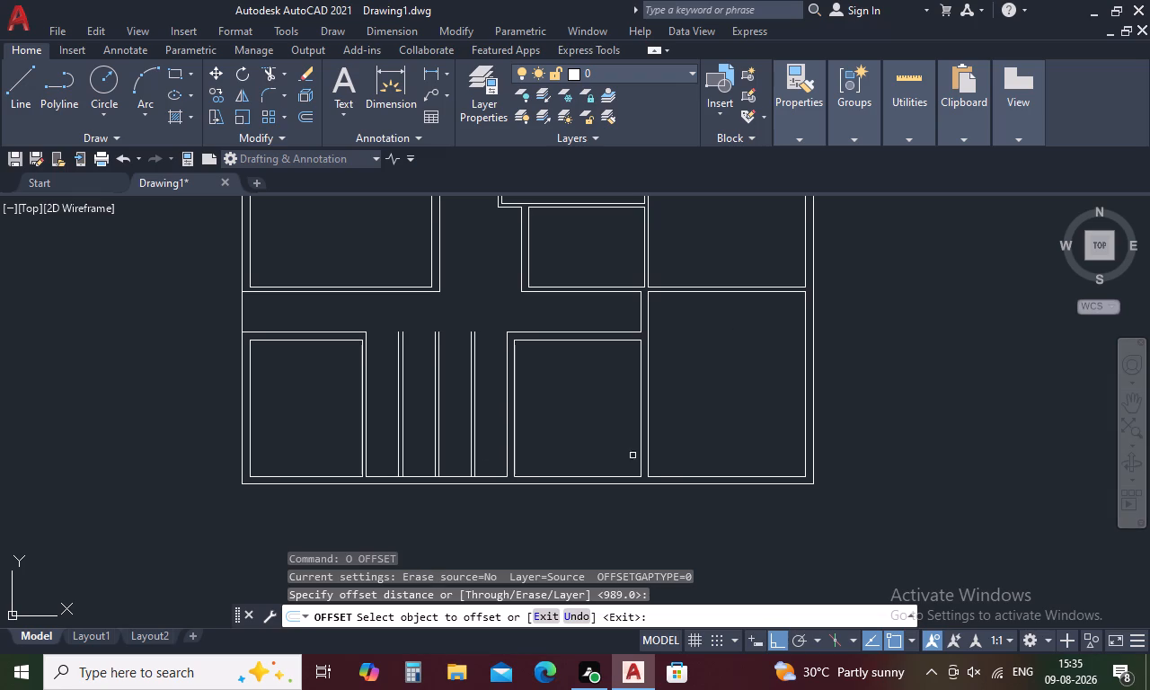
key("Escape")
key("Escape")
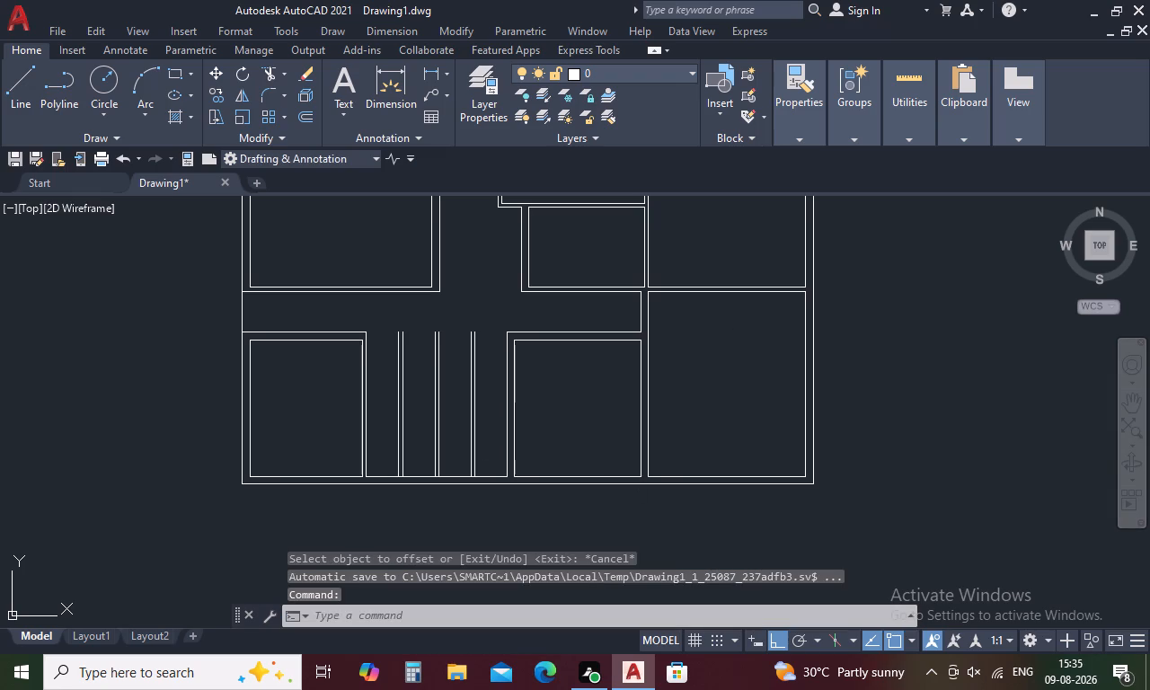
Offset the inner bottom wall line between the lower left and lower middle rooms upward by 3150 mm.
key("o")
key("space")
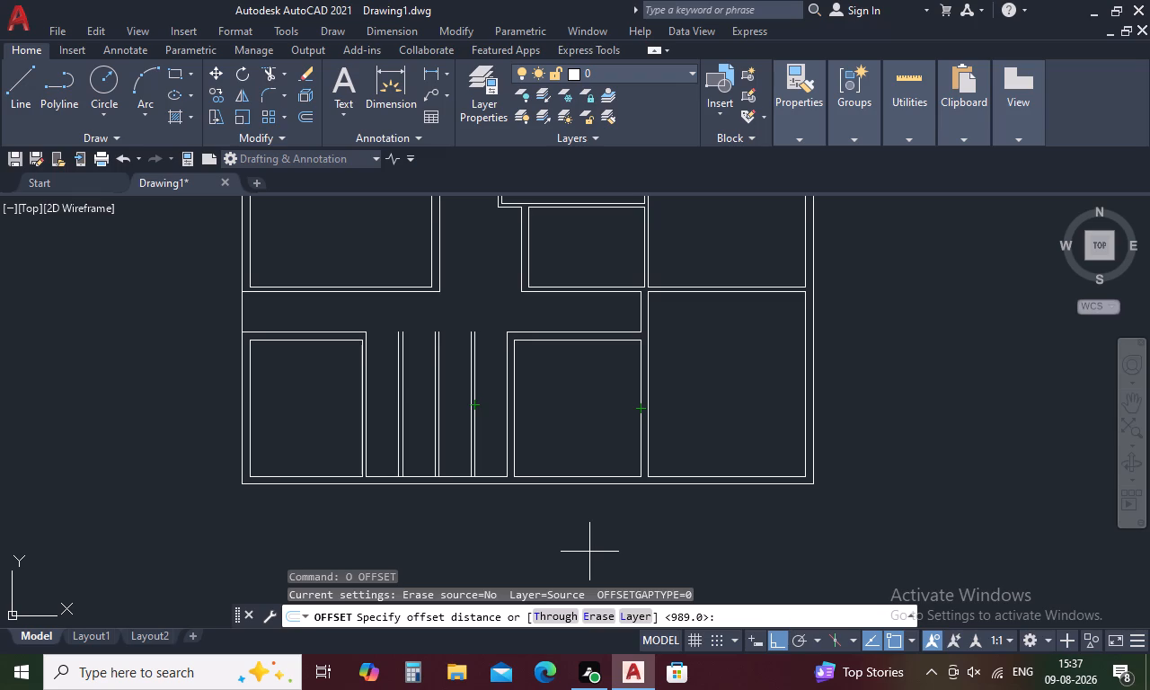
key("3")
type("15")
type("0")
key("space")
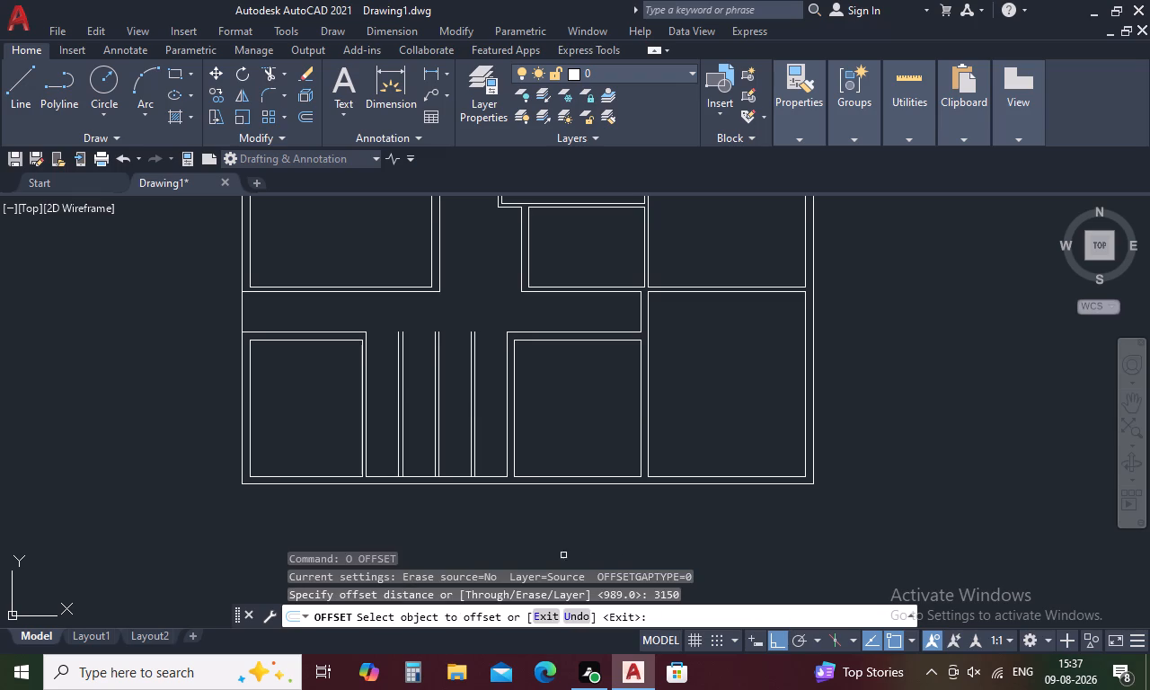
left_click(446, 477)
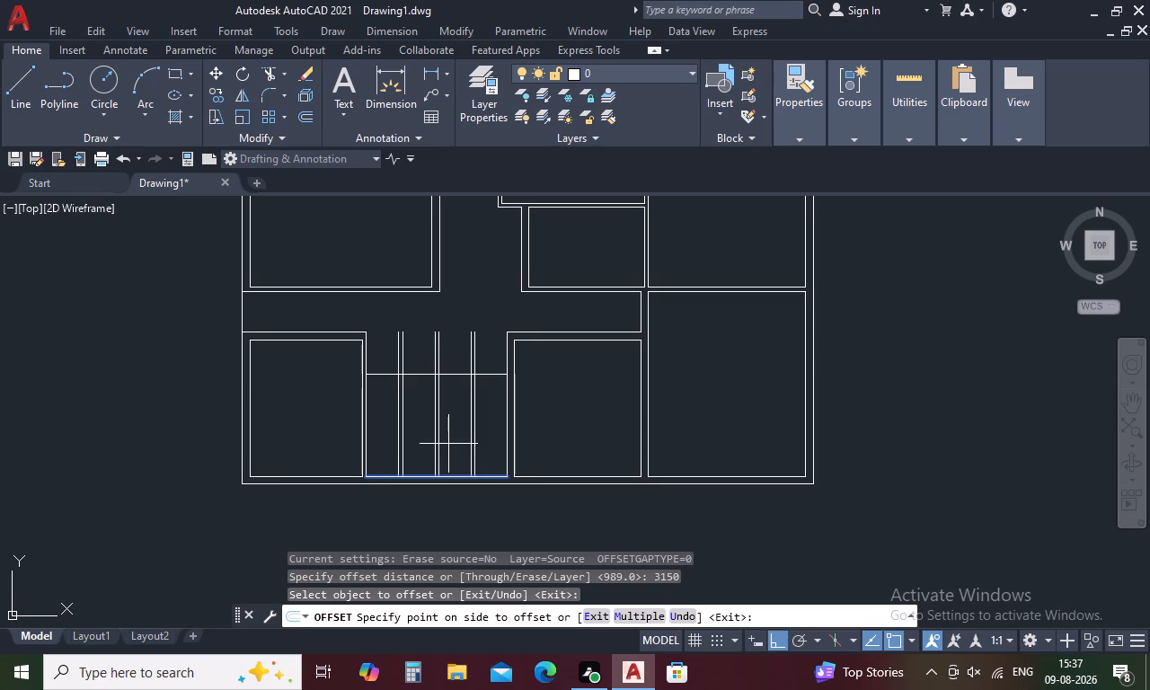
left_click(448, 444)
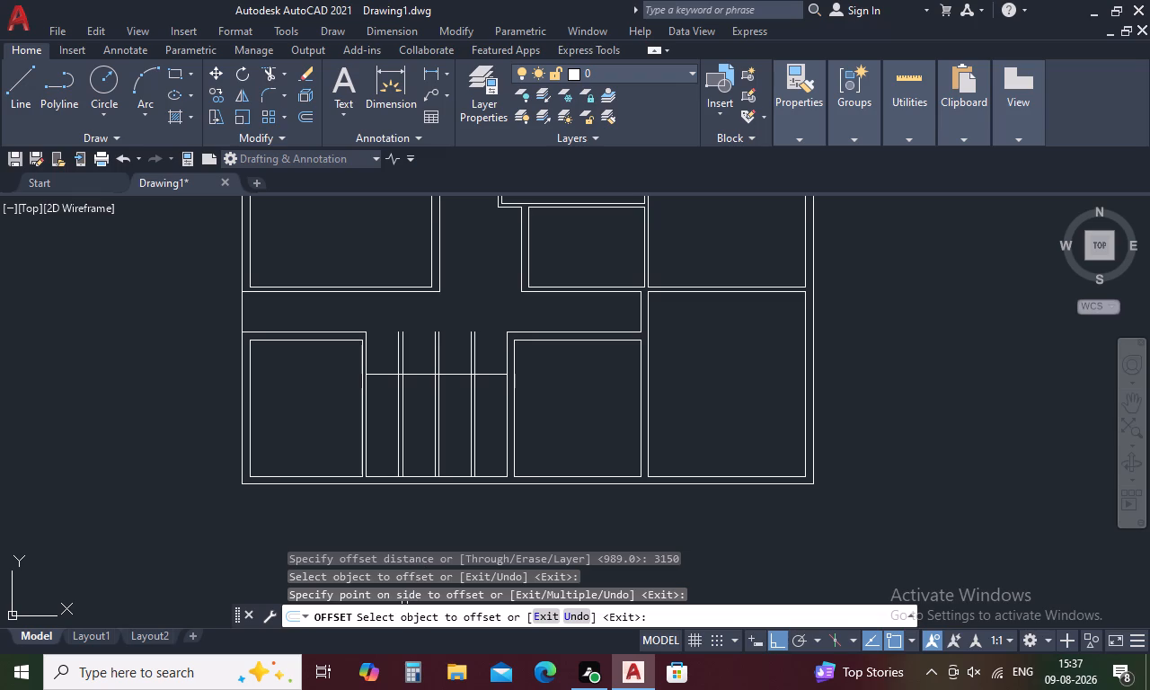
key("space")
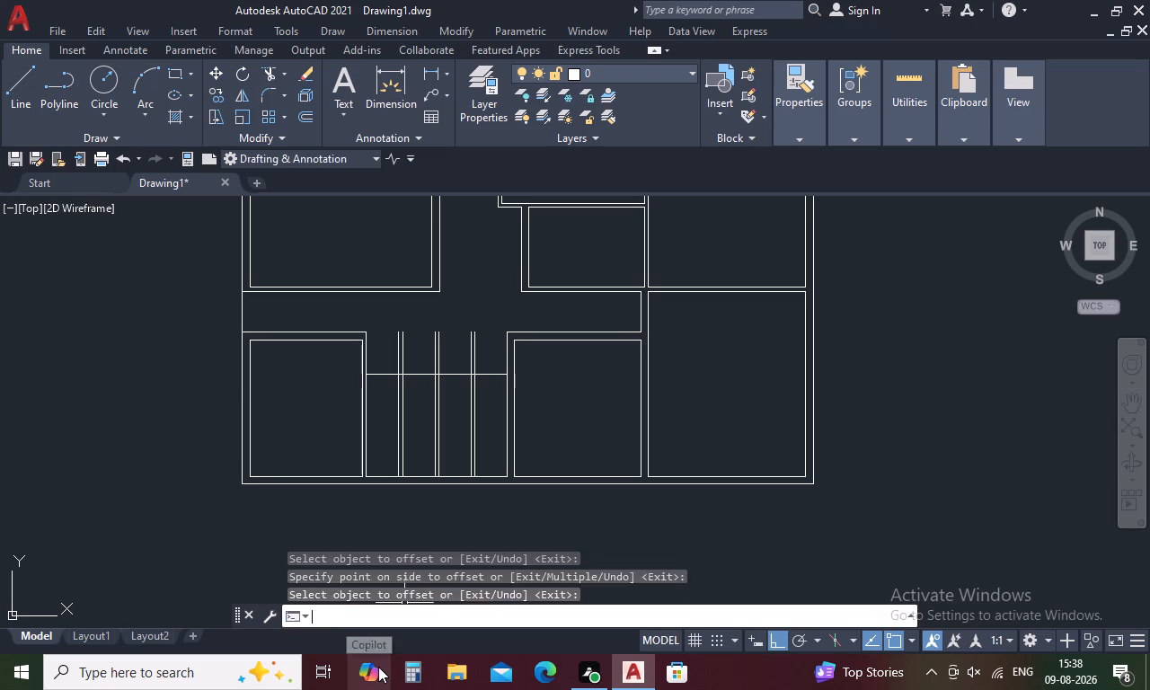
Offset the inner bottom wall line of the partitioned space upward by 3100 mm.
key("space")
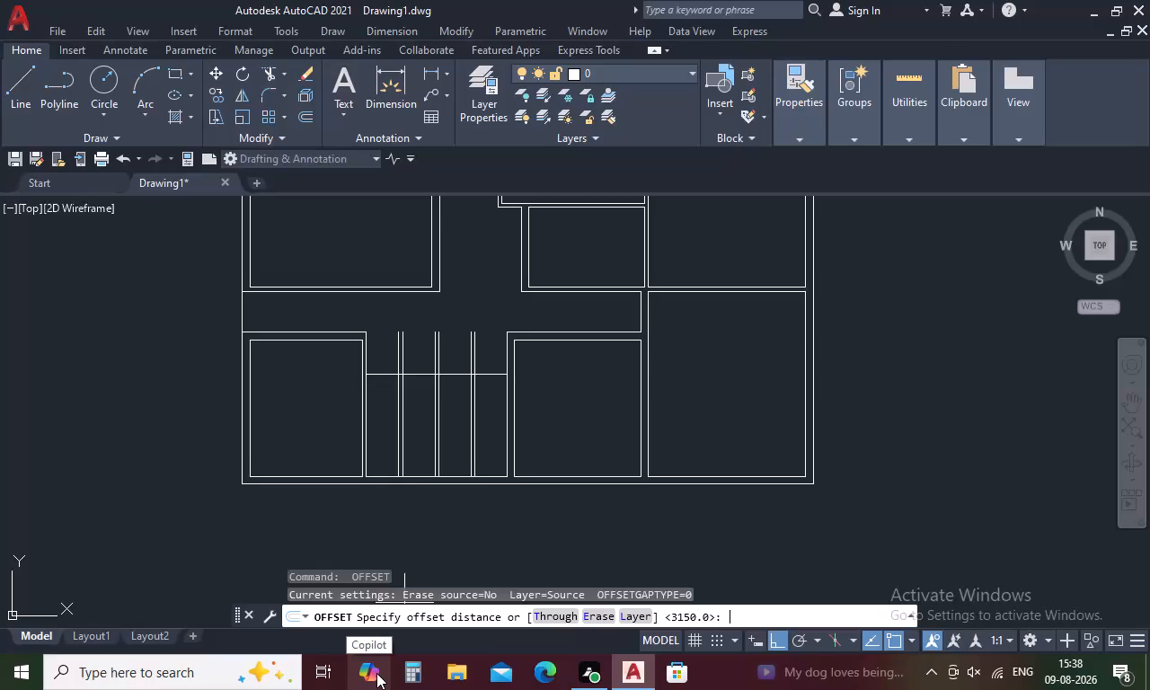
key("3")
key("1")
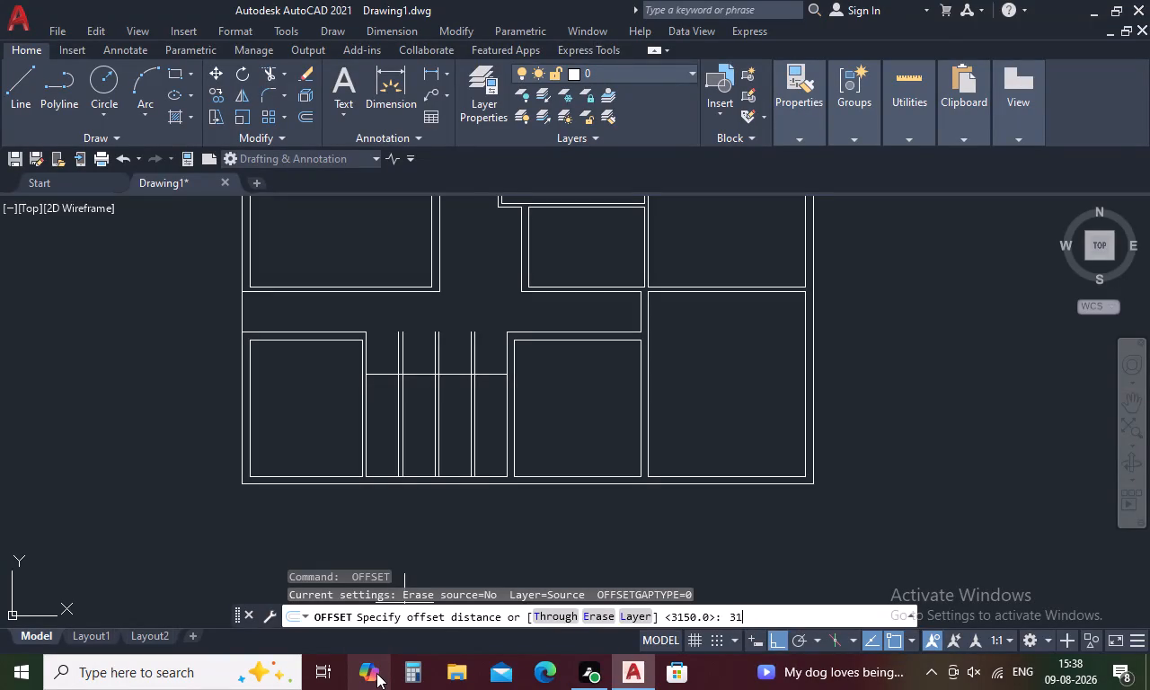
type("00")
key("space")
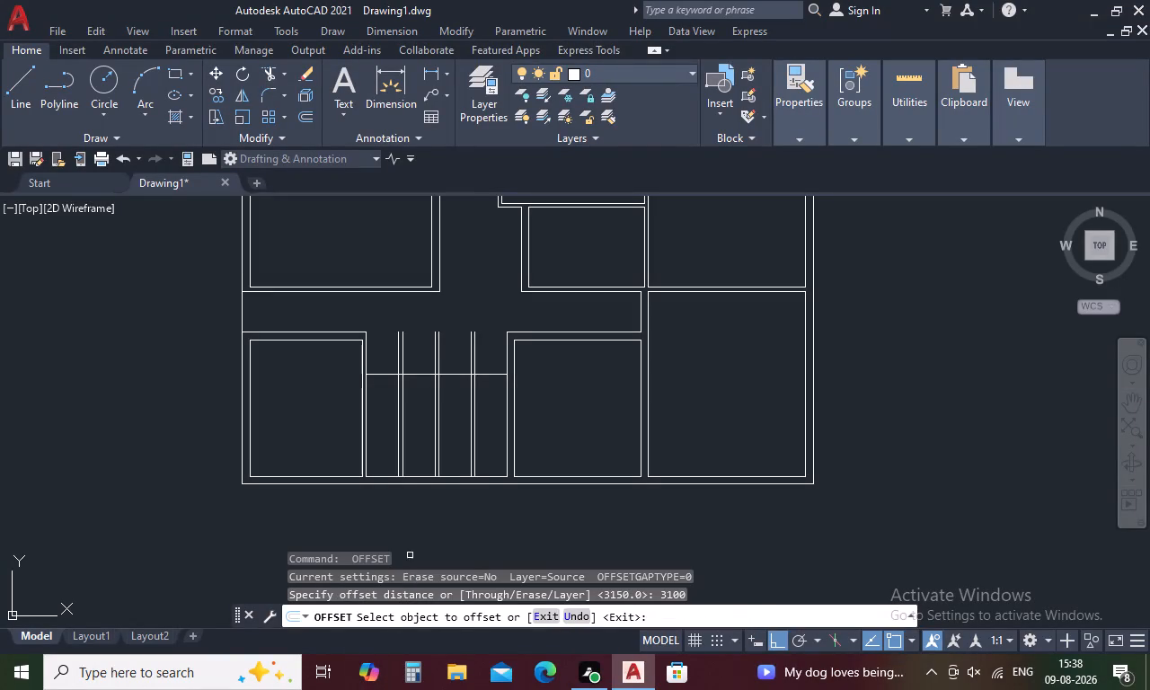
left_click_drag(420, 476, 420, 468)
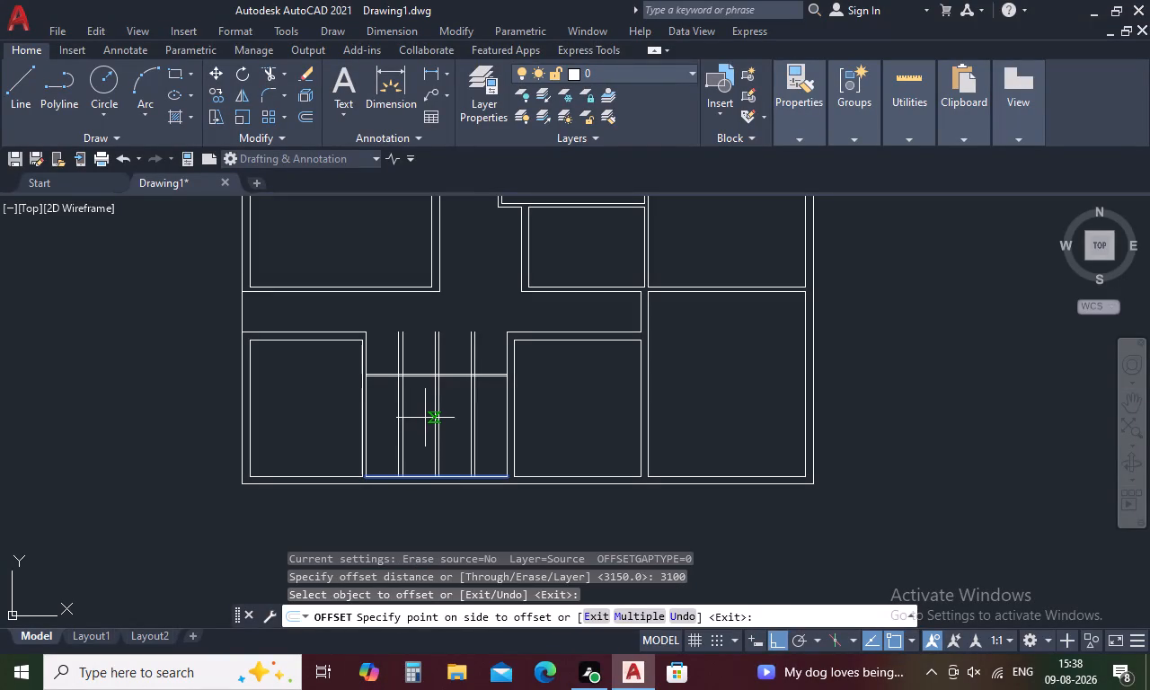
left_click(425, 418)
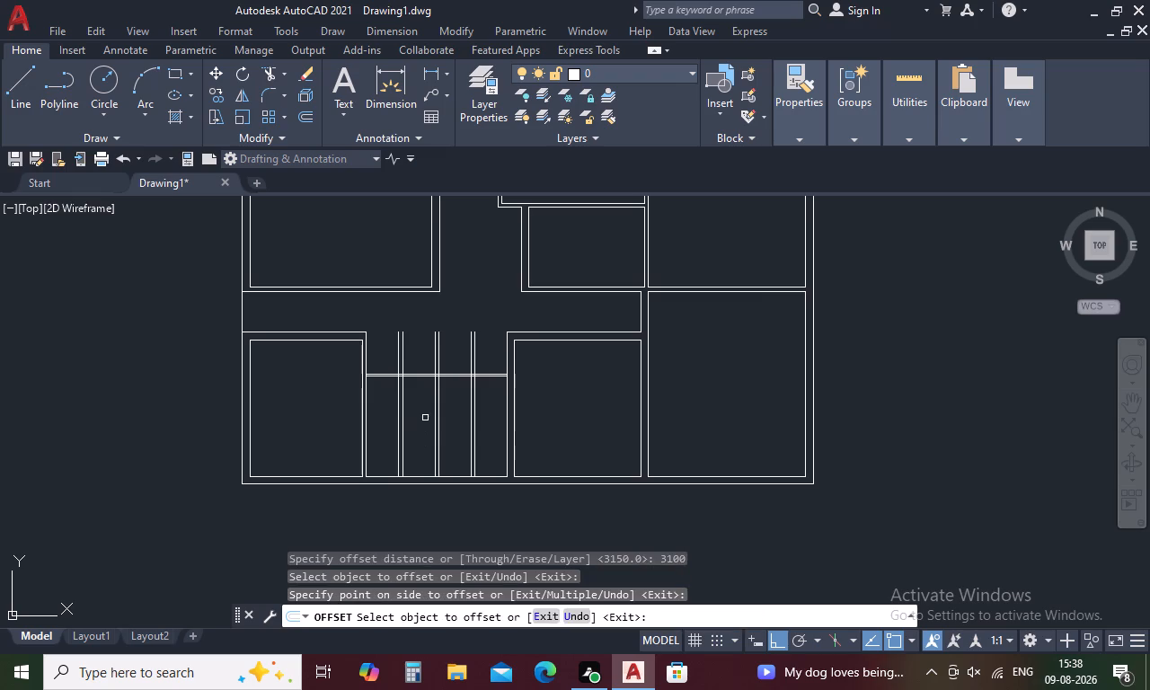
scroll(422, 369, "up", 2)
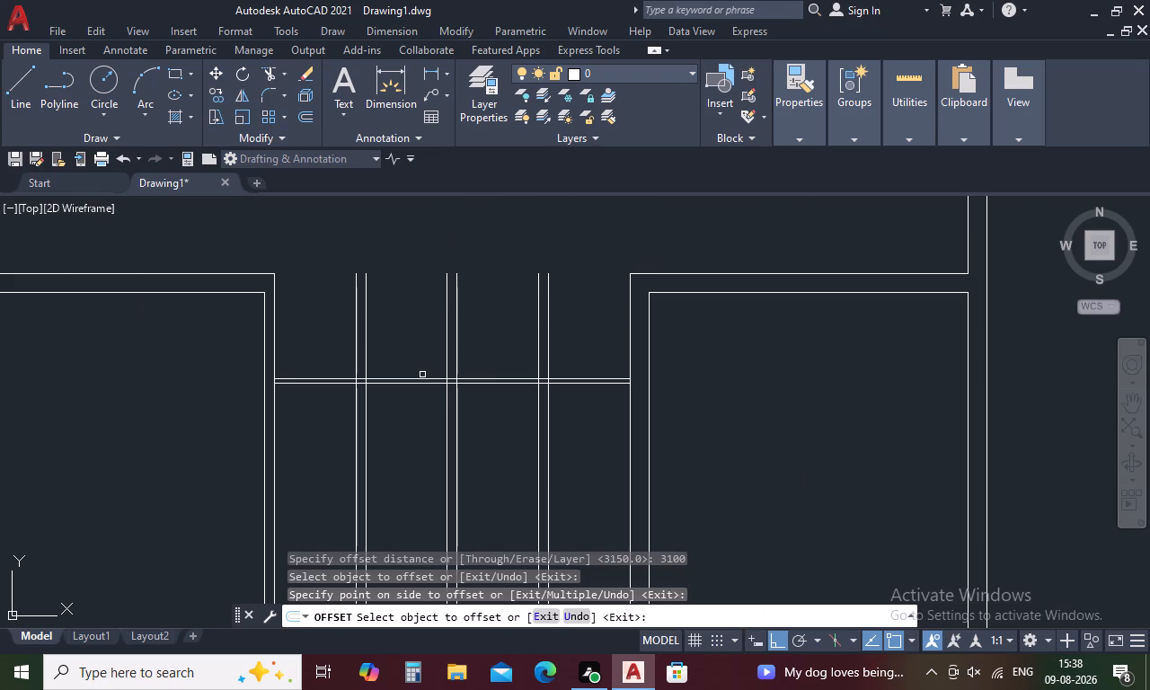
key("Escape")
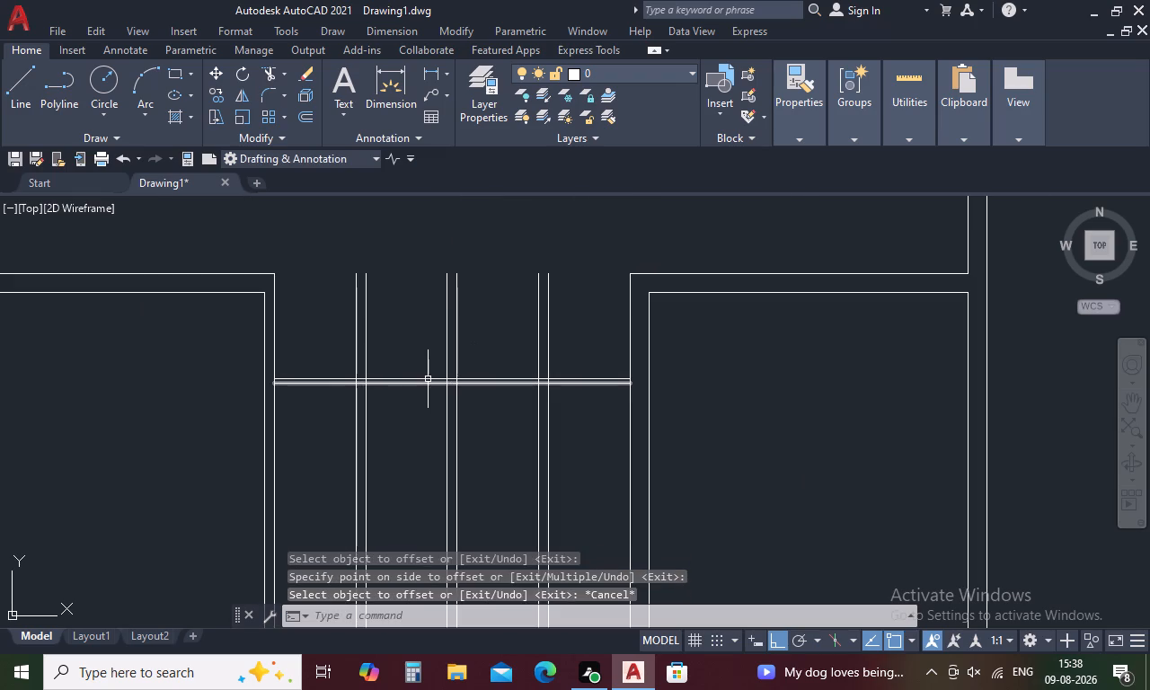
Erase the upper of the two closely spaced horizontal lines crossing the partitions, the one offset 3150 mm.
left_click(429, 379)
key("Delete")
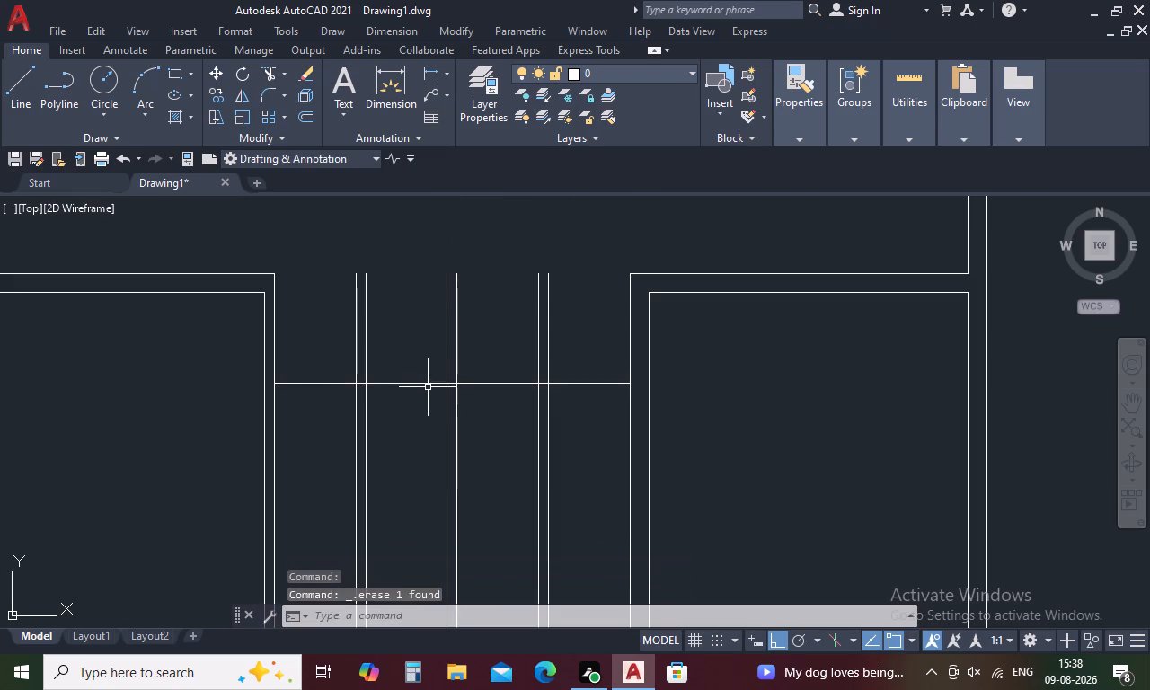
Offset the horizontal line crossing the partitions downward by 120 mm to form a cross wall.
key("o")
key("space")
key("1")
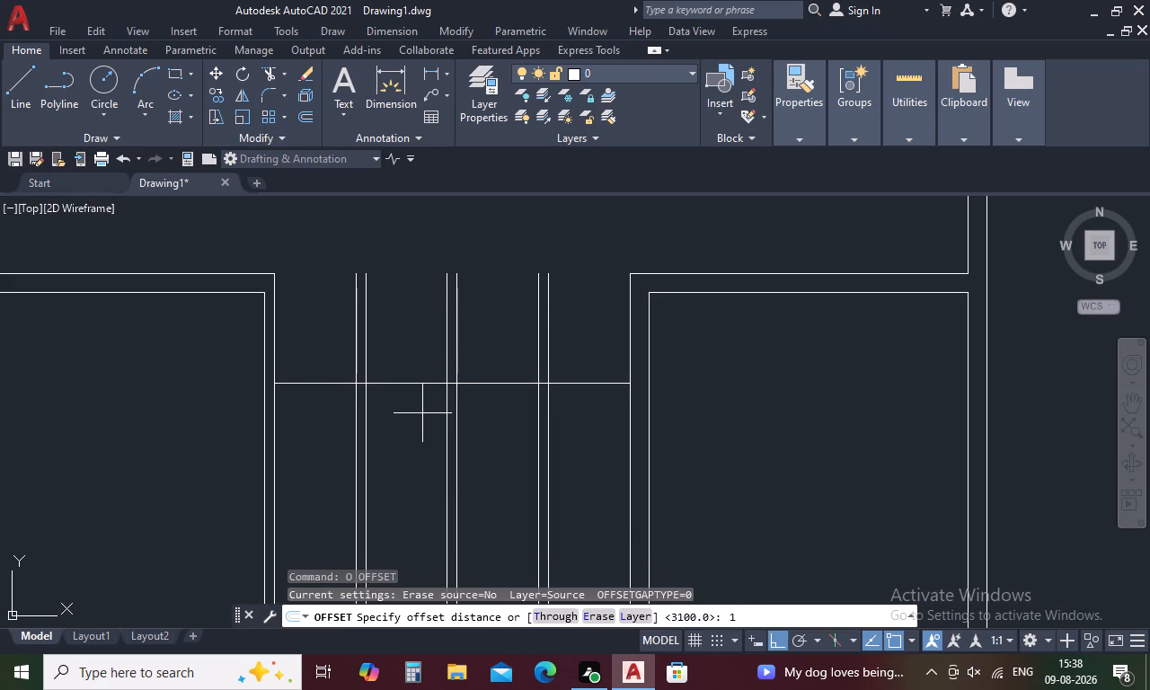
key("2")
key("0")
key("space")
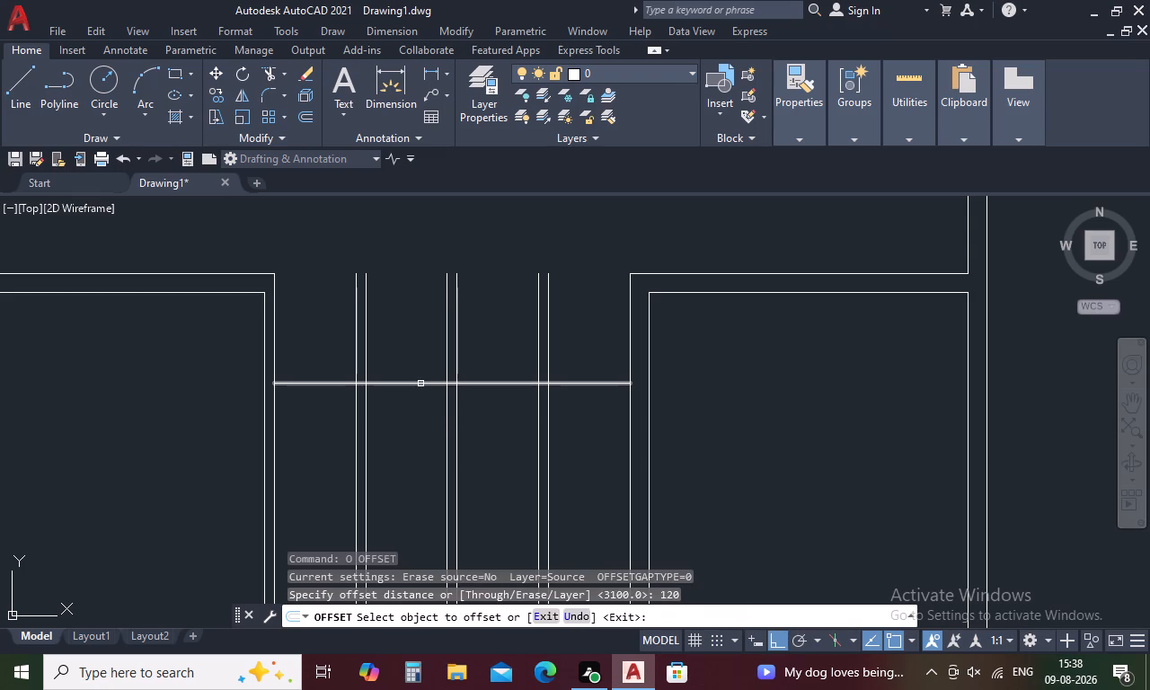
left_click(420, 384)
left_click(420, 418)
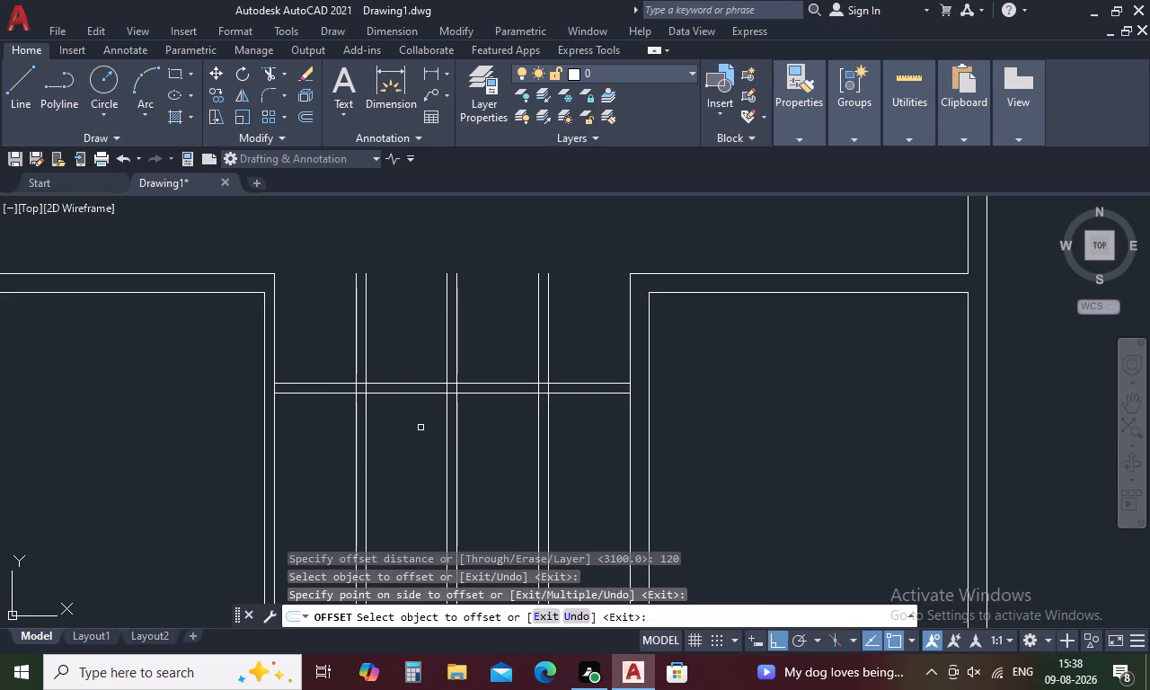
key("Escape")
Trim away the portions of the three double-line partitions that extend above the new cross wall.
key("t")
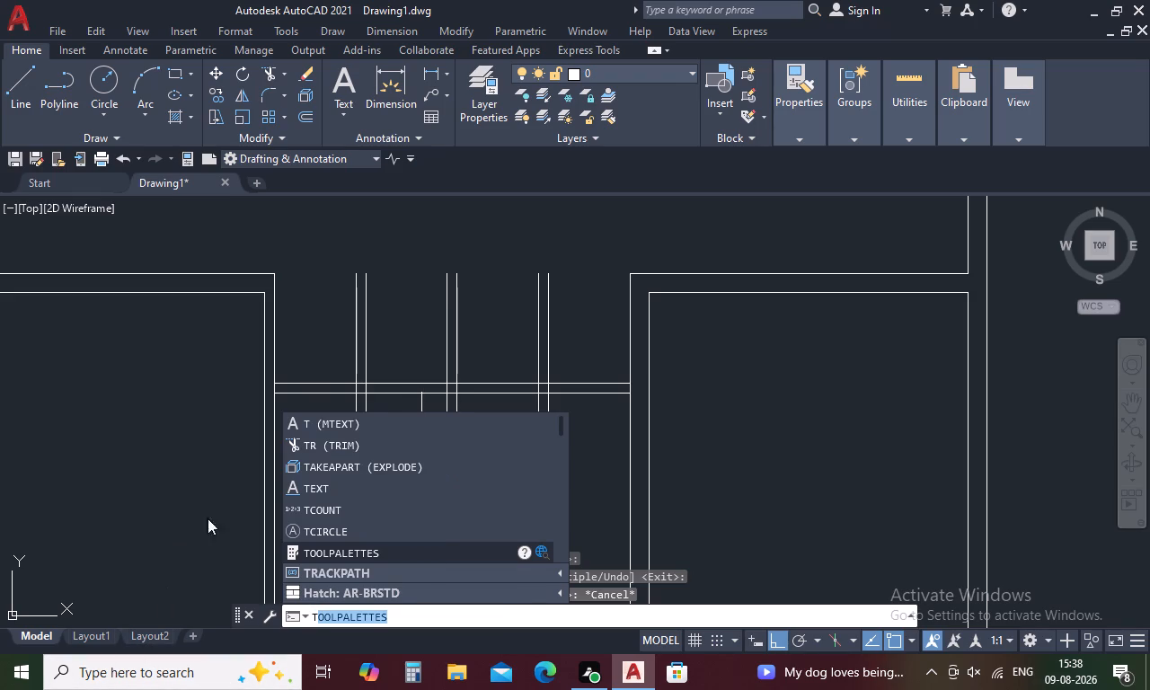
left_click(339, 438)
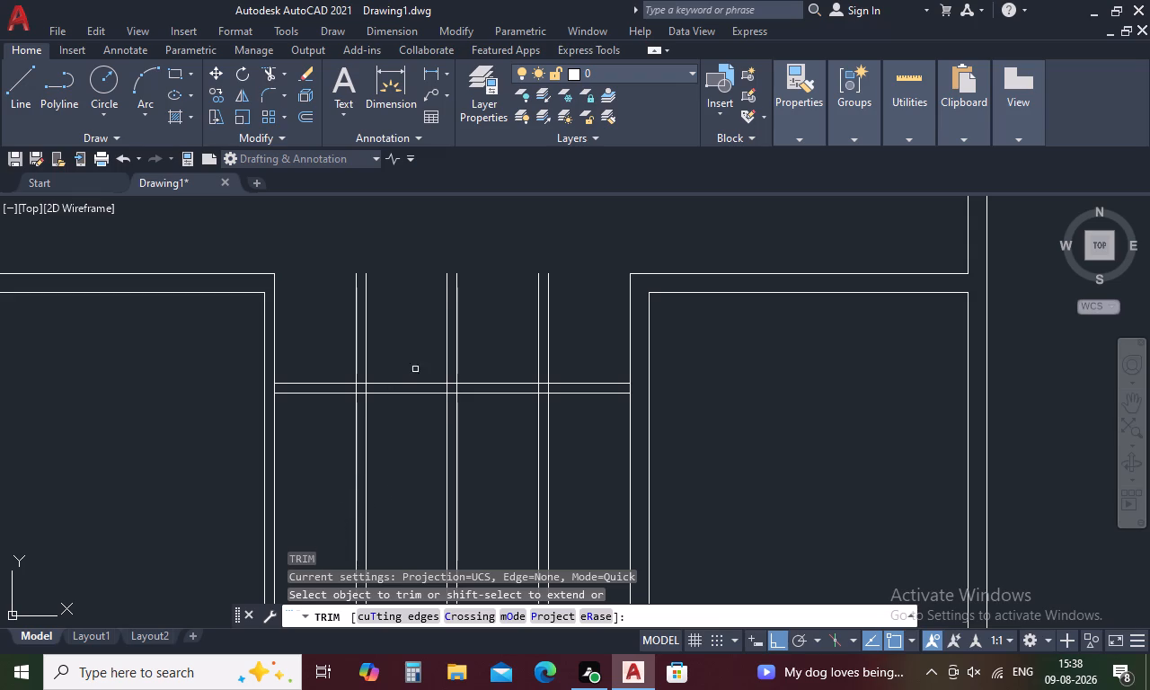
left_click_drag(588, 313, 339, 330)
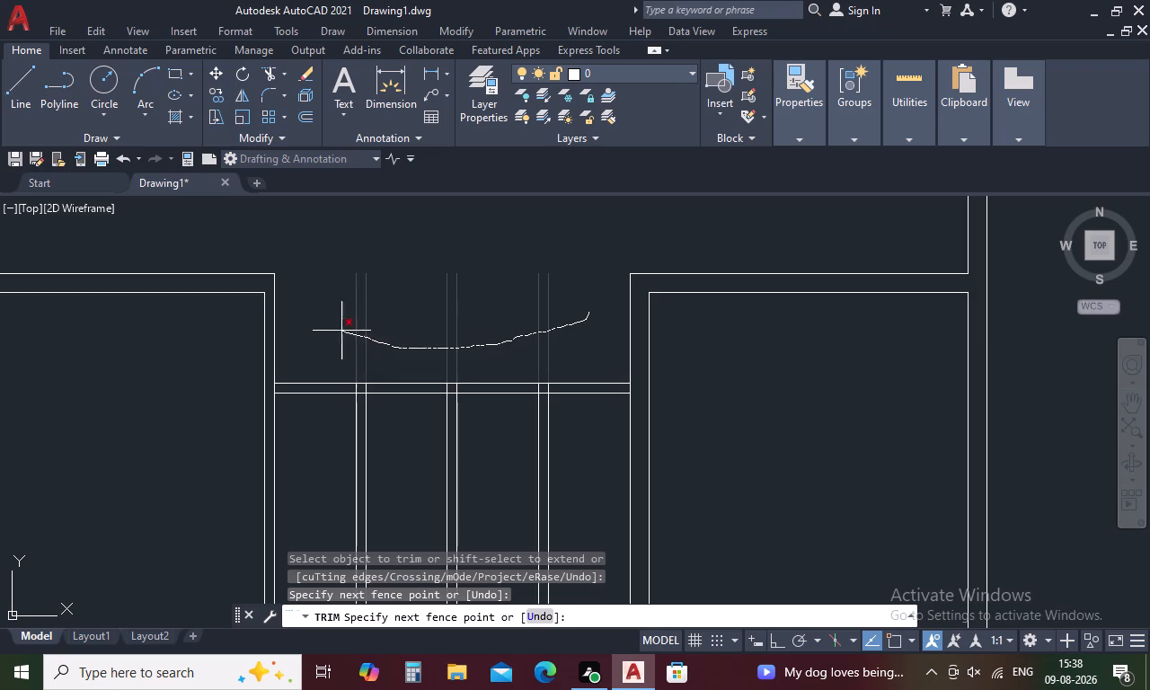
left_click_drag(339, 330, 331, 325)
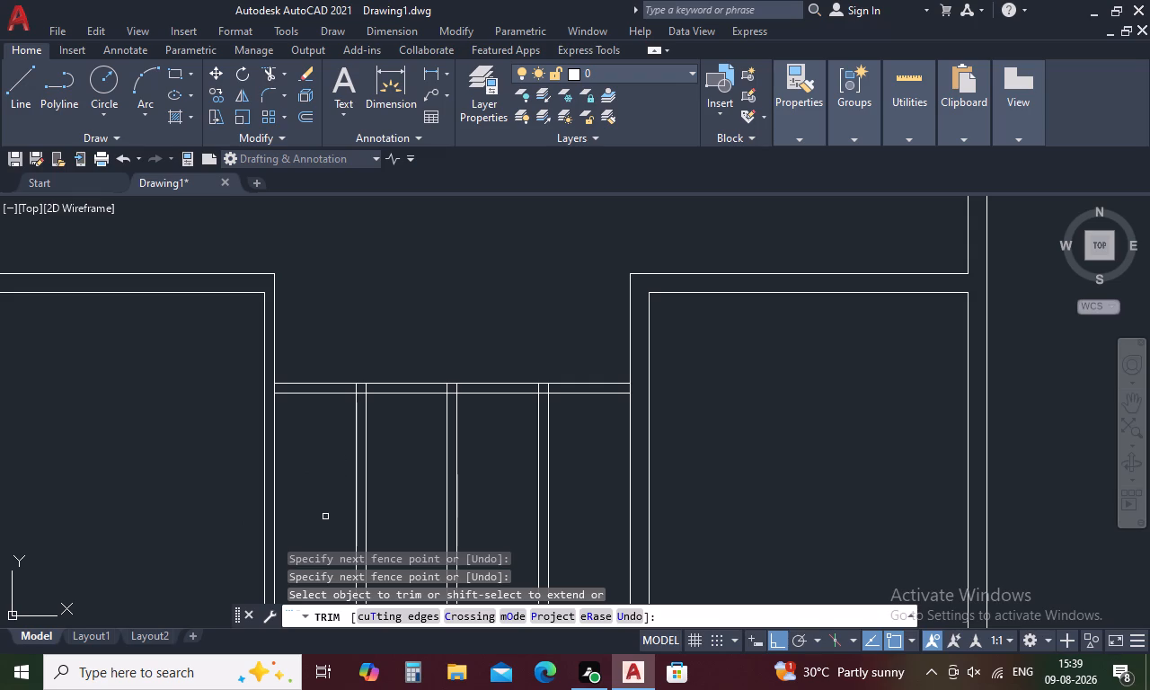
middle_click_drag(319, 518, 320, 430)
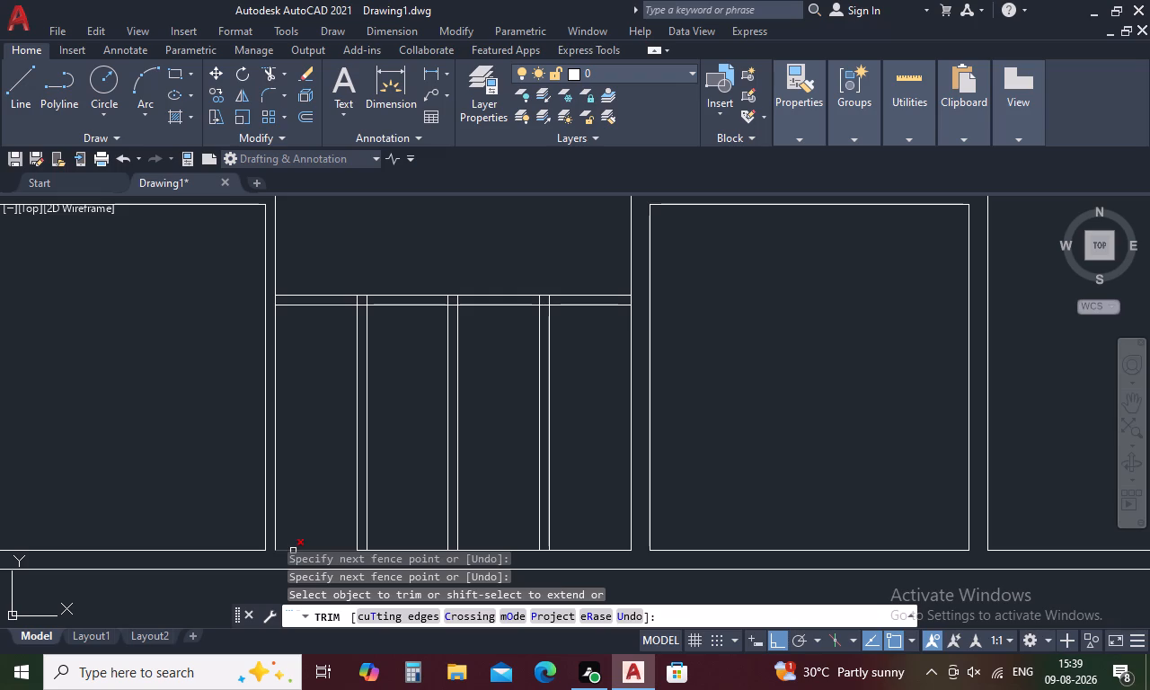
middle_click_drag(291, 469, 321, 294)
middle_click_drag(321, 303, 293, 424)
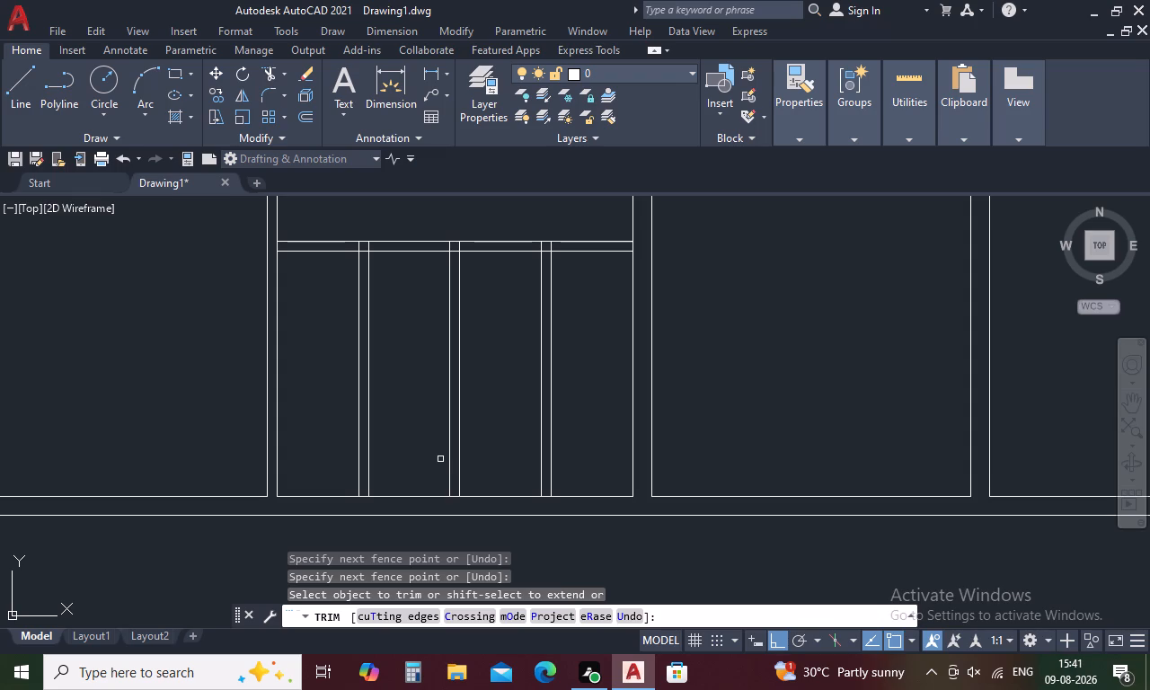
key("Escape")
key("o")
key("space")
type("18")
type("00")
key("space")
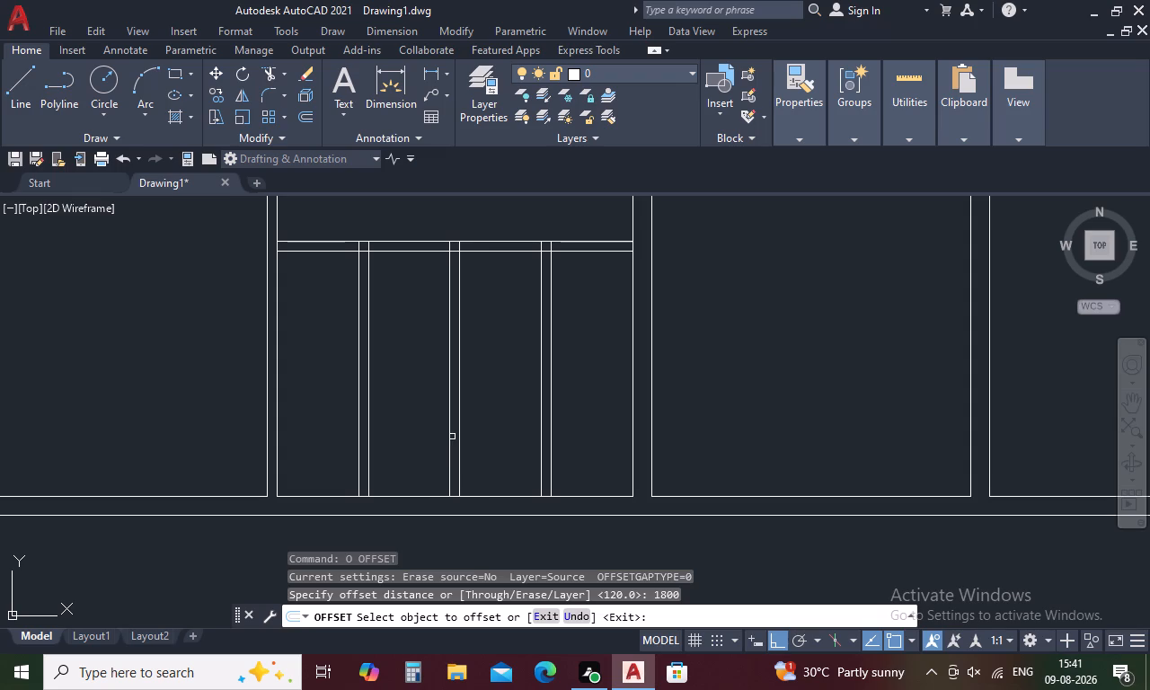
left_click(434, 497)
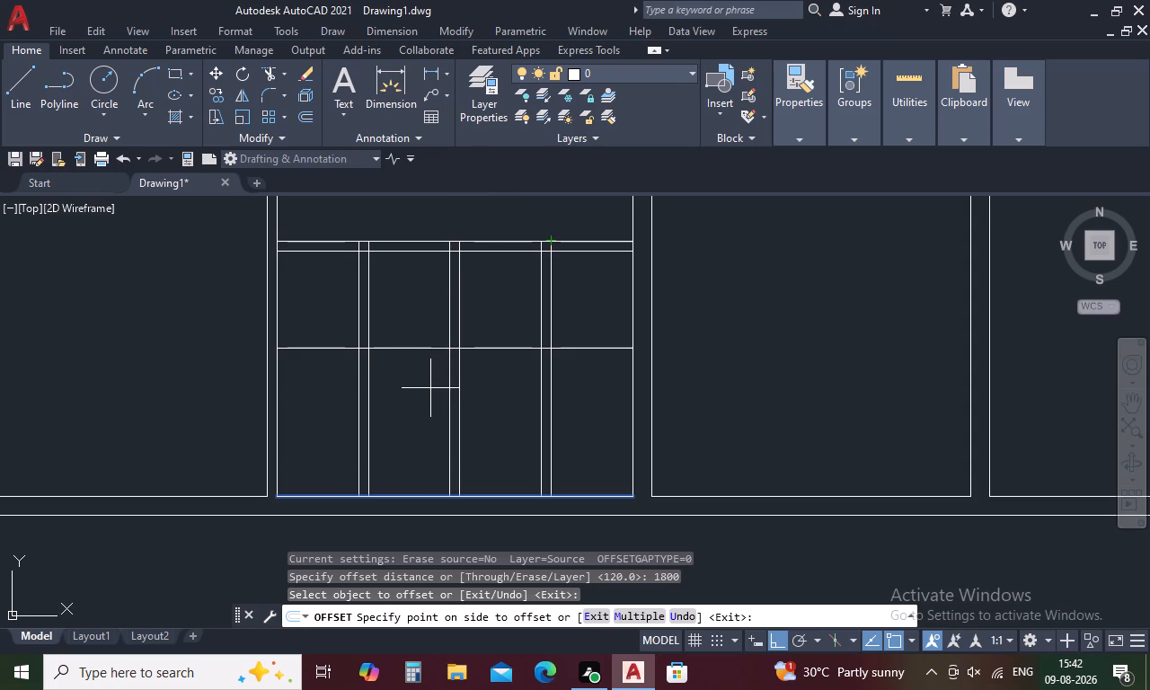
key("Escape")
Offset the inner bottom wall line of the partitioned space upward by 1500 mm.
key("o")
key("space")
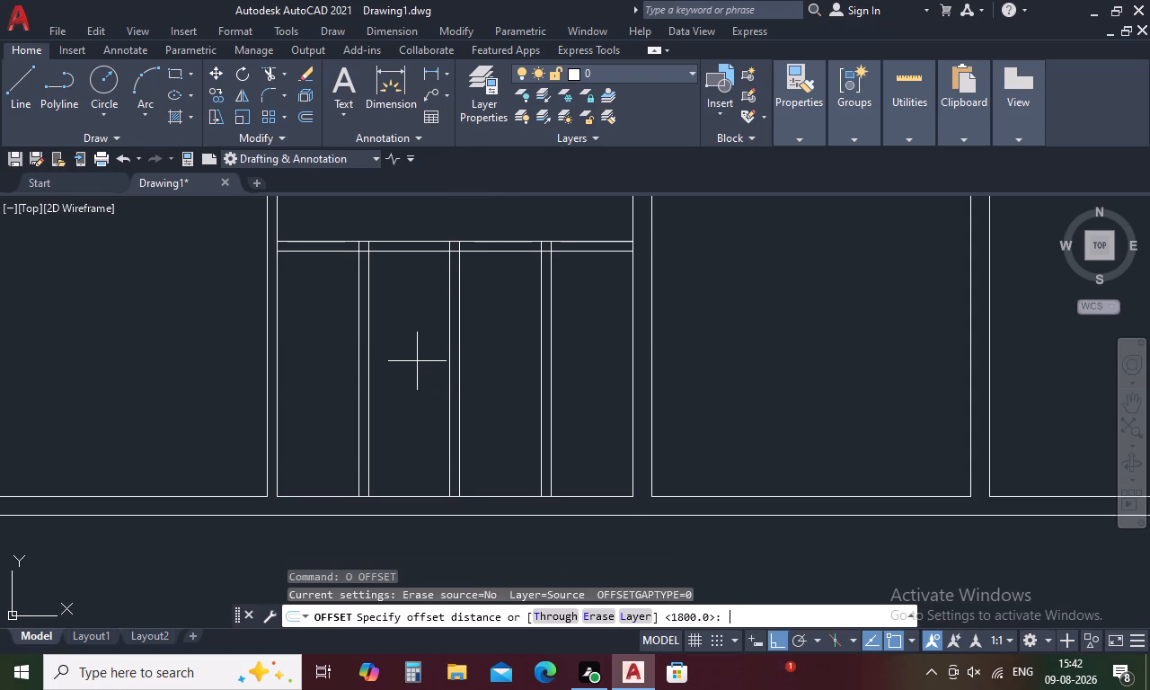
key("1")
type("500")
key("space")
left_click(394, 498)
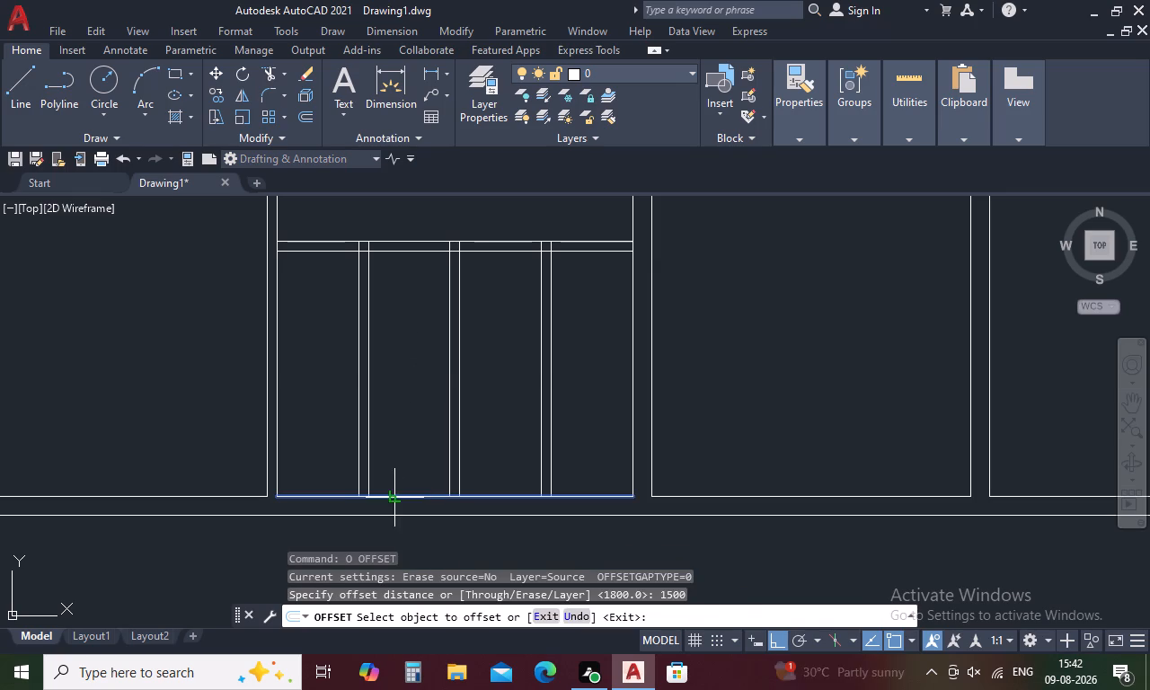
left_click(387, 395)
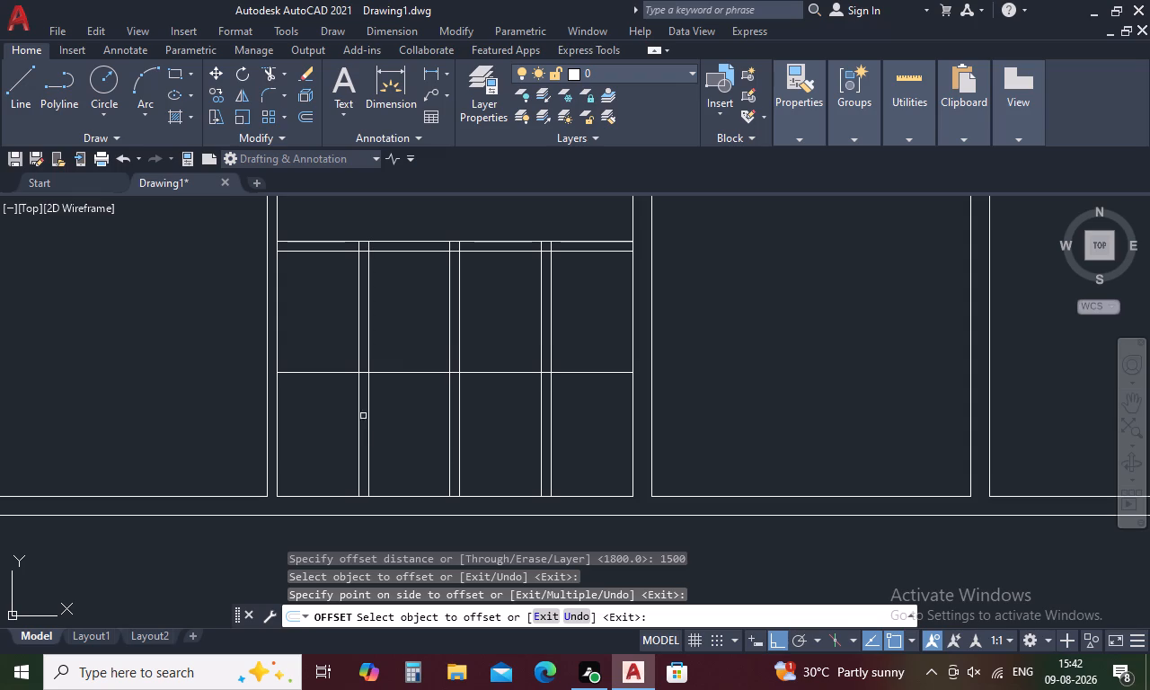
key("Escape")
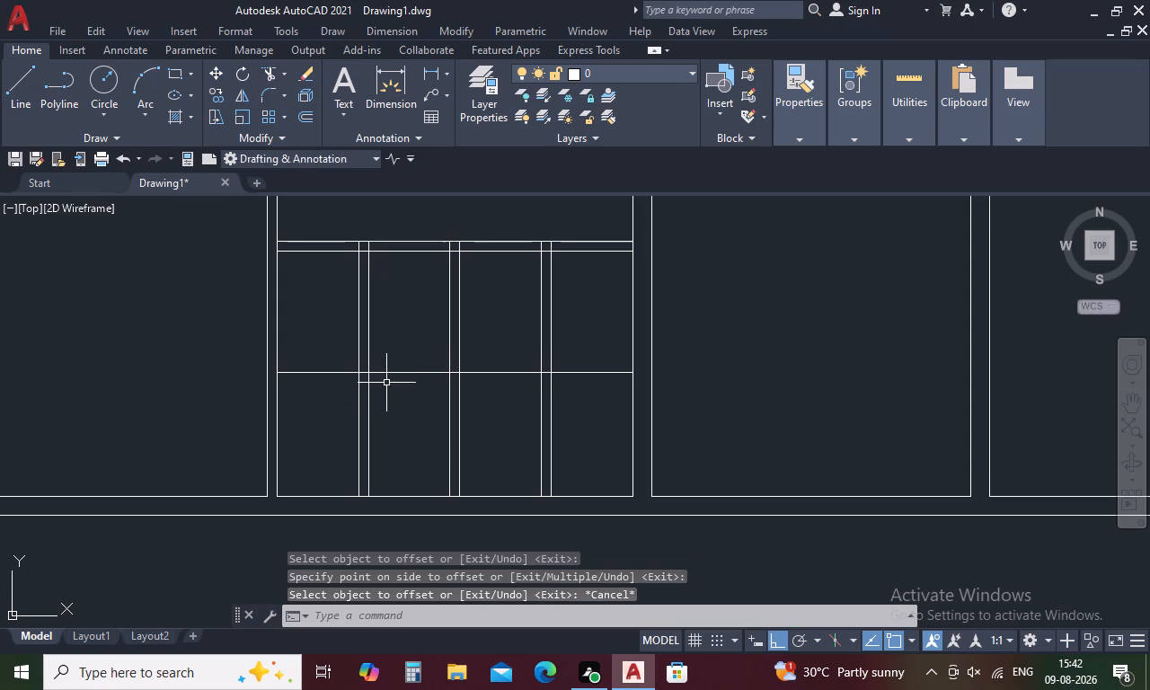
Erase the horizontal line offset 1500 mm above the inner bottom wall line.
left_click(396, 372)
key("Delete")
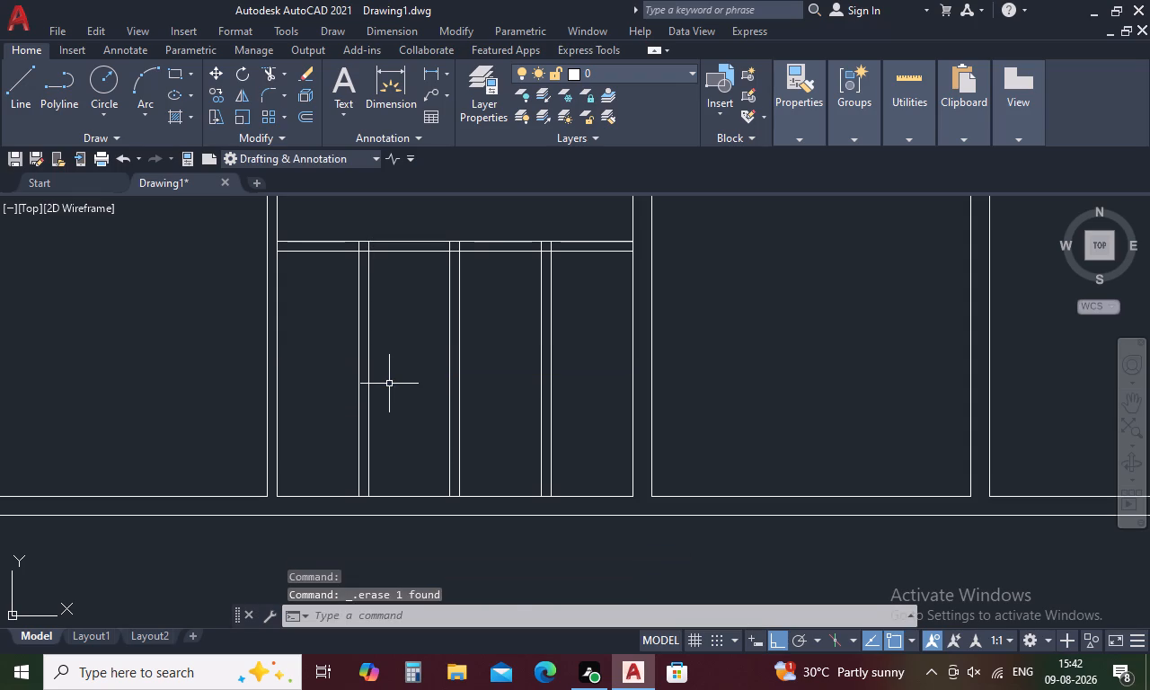
Offset the inner bottom wall line of the partitioned space upward by 1600 mm.
type("O")
key("space")
key("1")
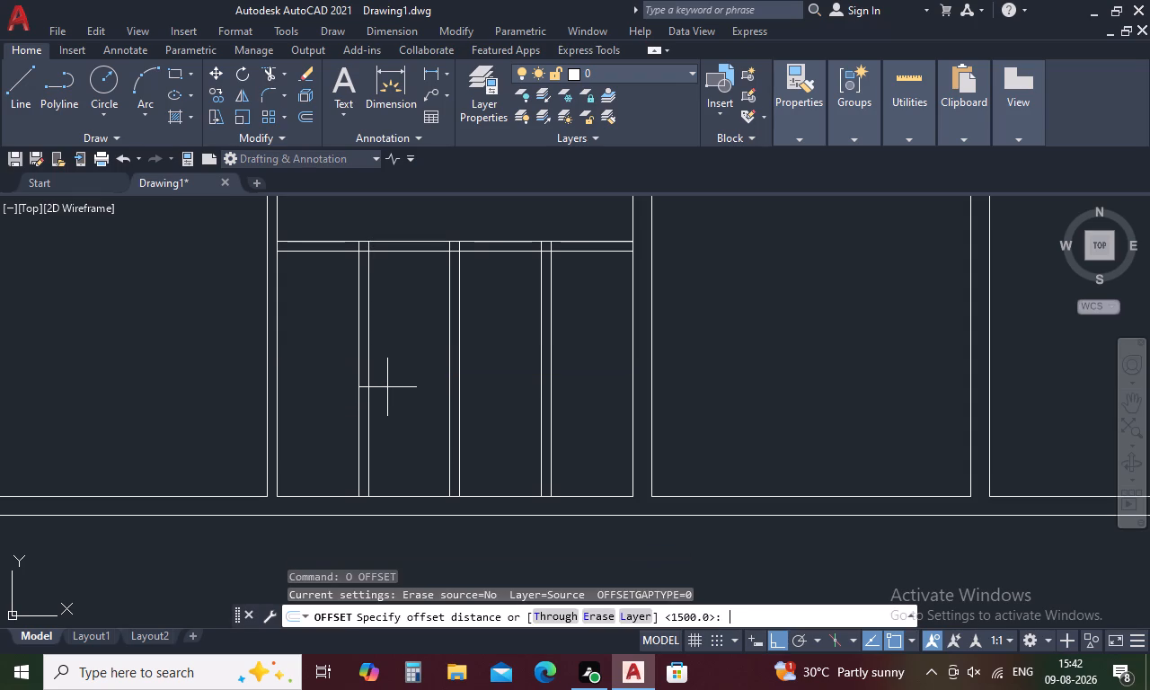
key("6")
type("00")
key("space")
left_click(408, 495)
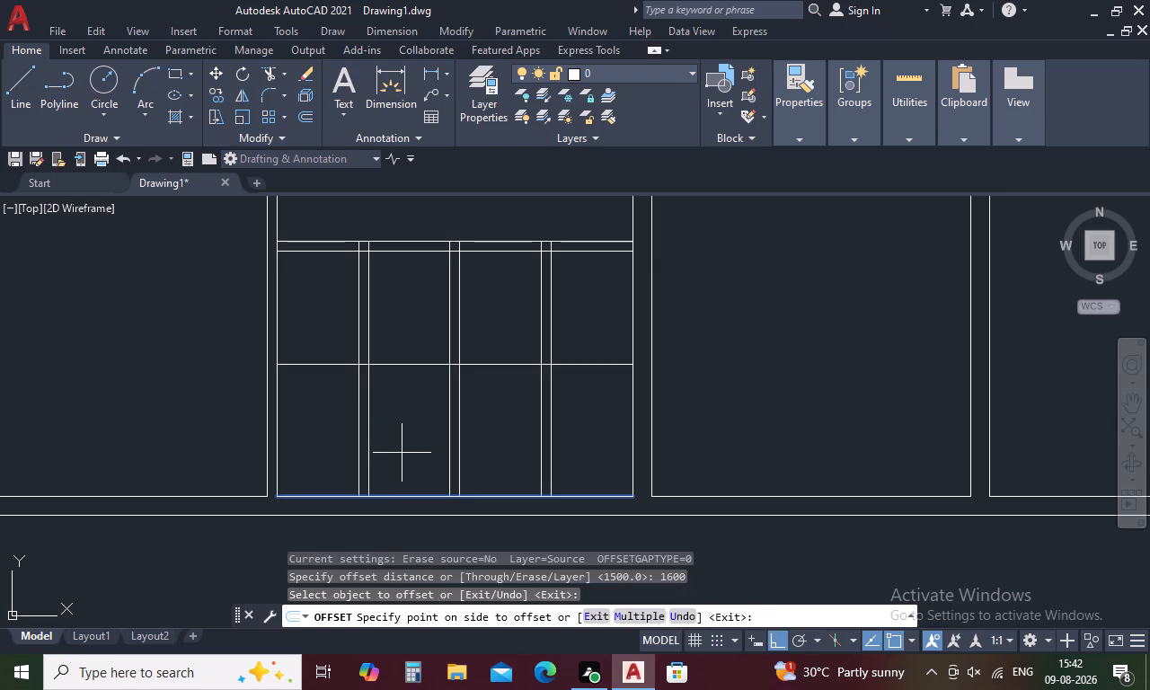
left_click(401, 452)
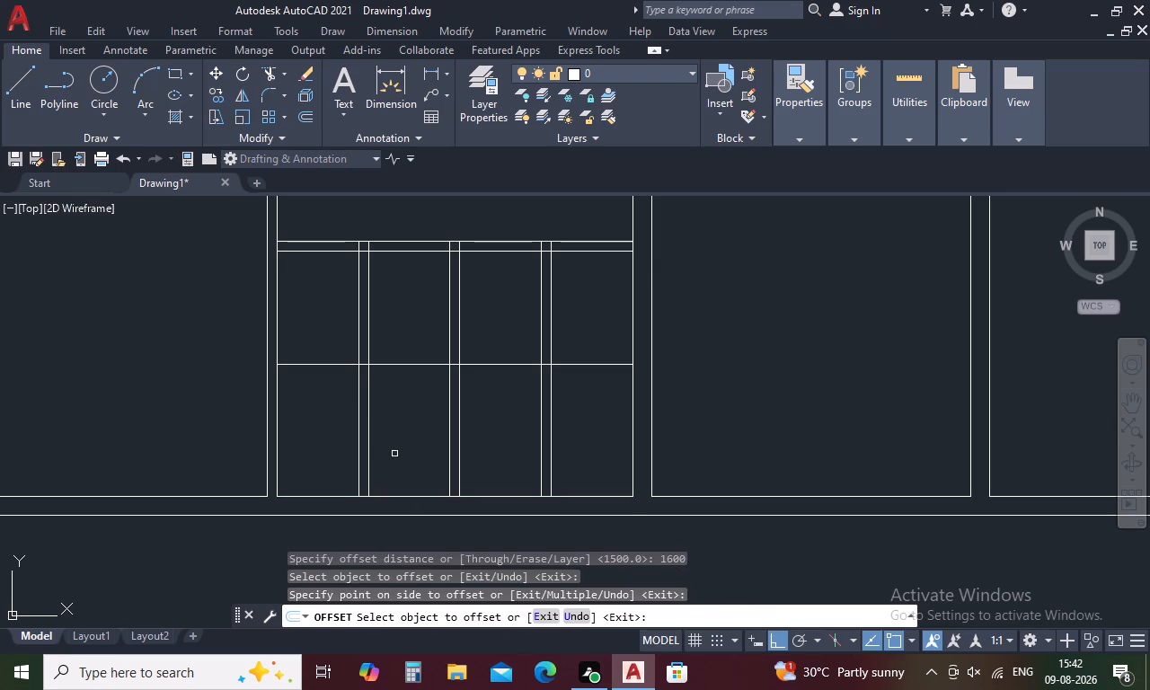
key("space")
Offset the new horizontal line across the partitions upward by a further 800 mm.
key("space")
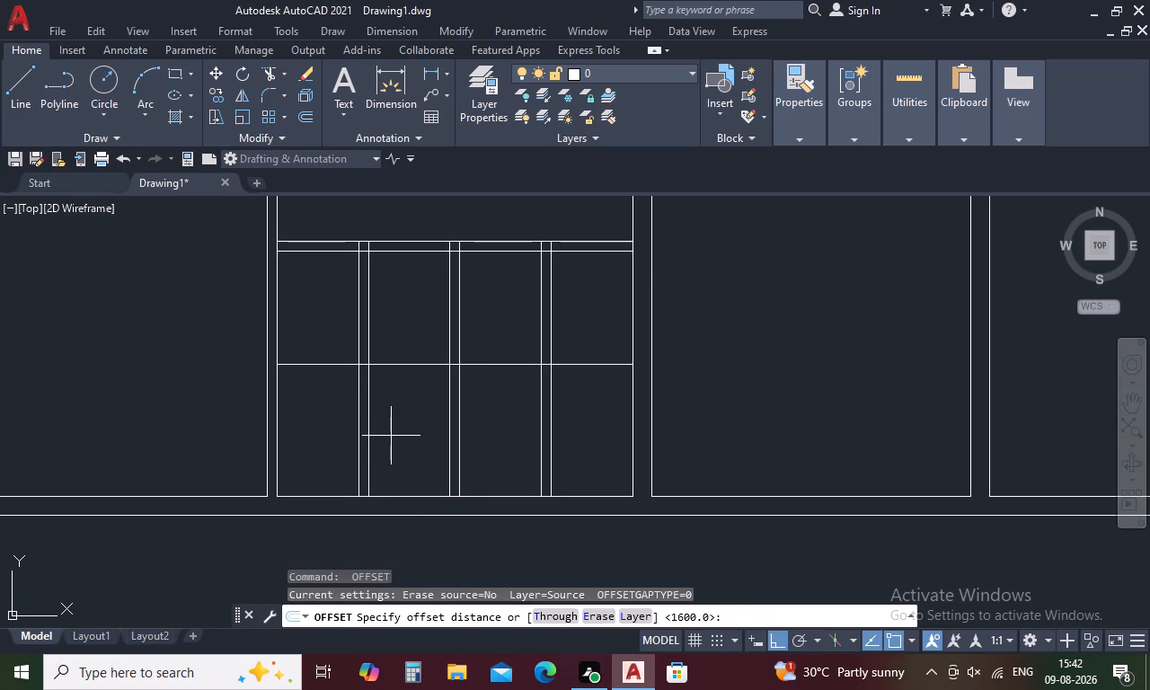
type("800")
key("space")
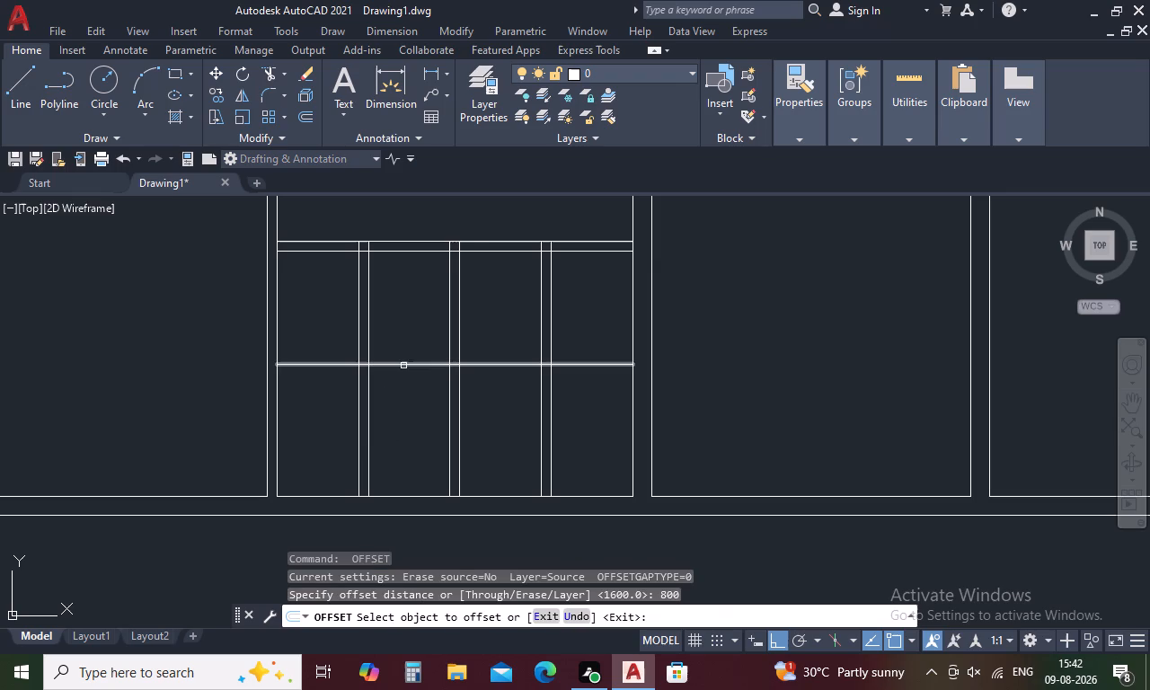
left_click_drag(403, 366, 406, 352)
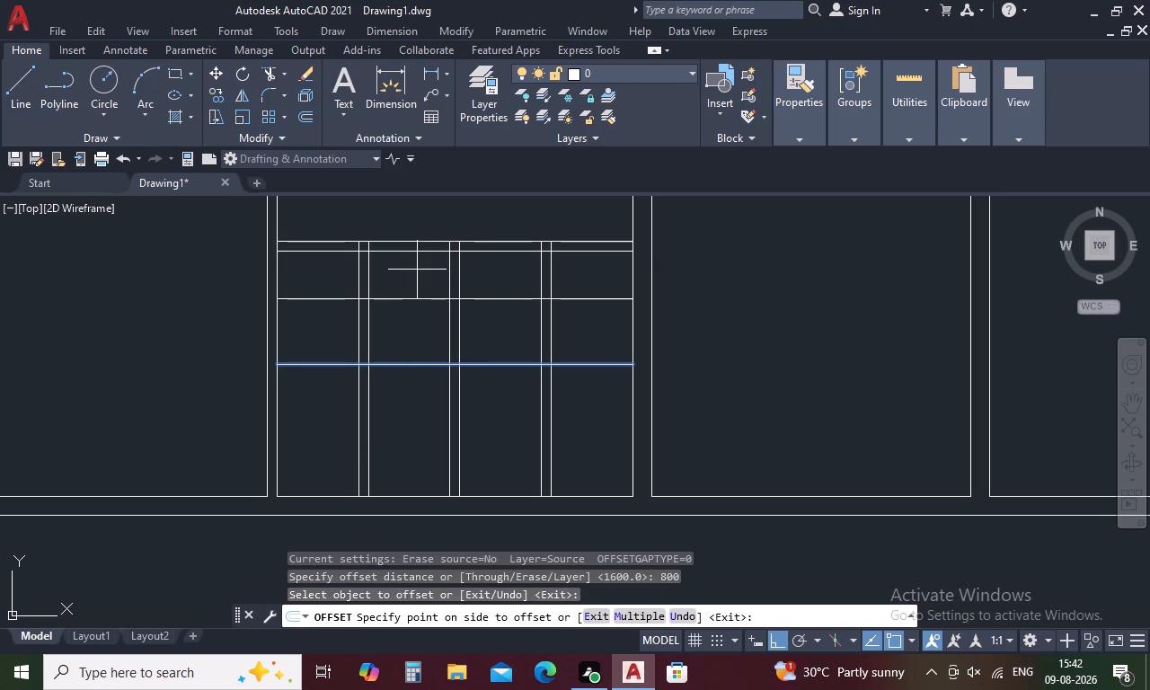
left_click(421, 280)
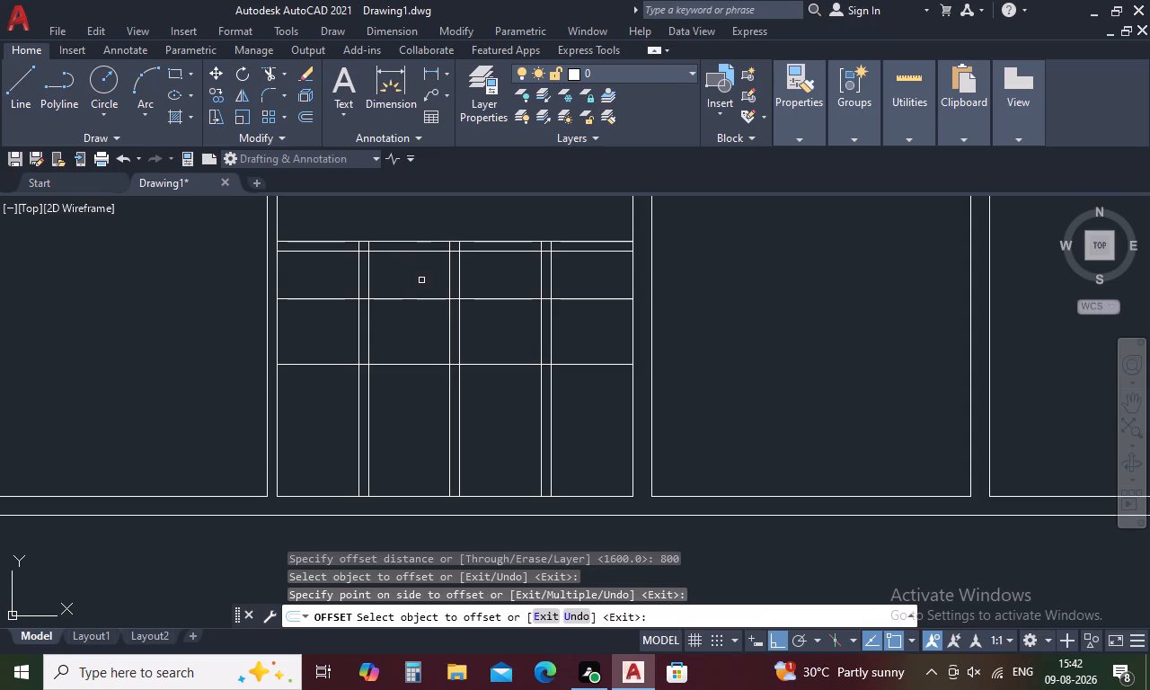
key("Escape")
Trim away the ends of the first and second partitions between the two lines of the cross wall.
type("TR")
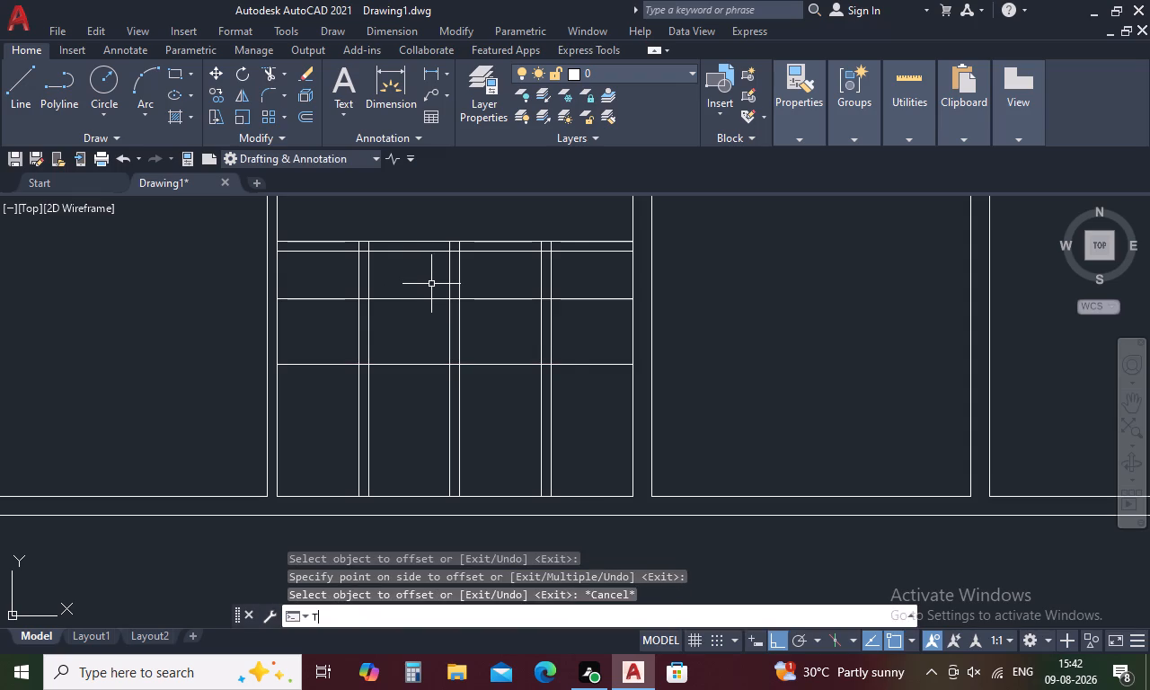
key("space")
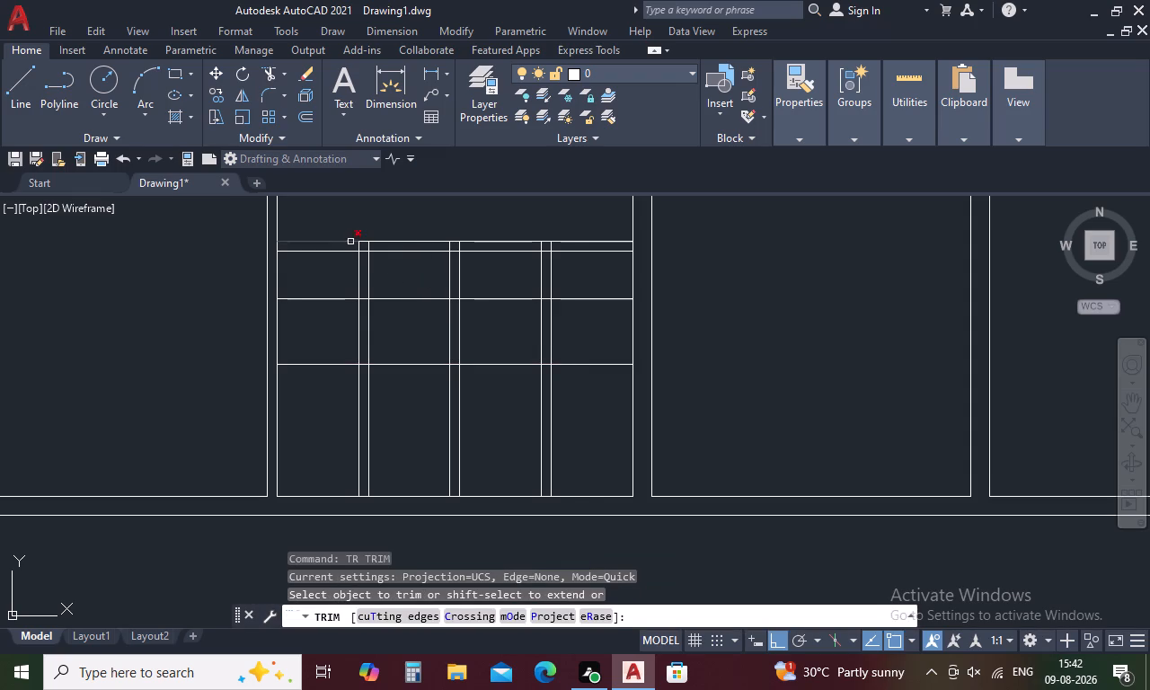
scroll(357, 248, "up", 3)
left_click_drag(333, 245, 365, 249)
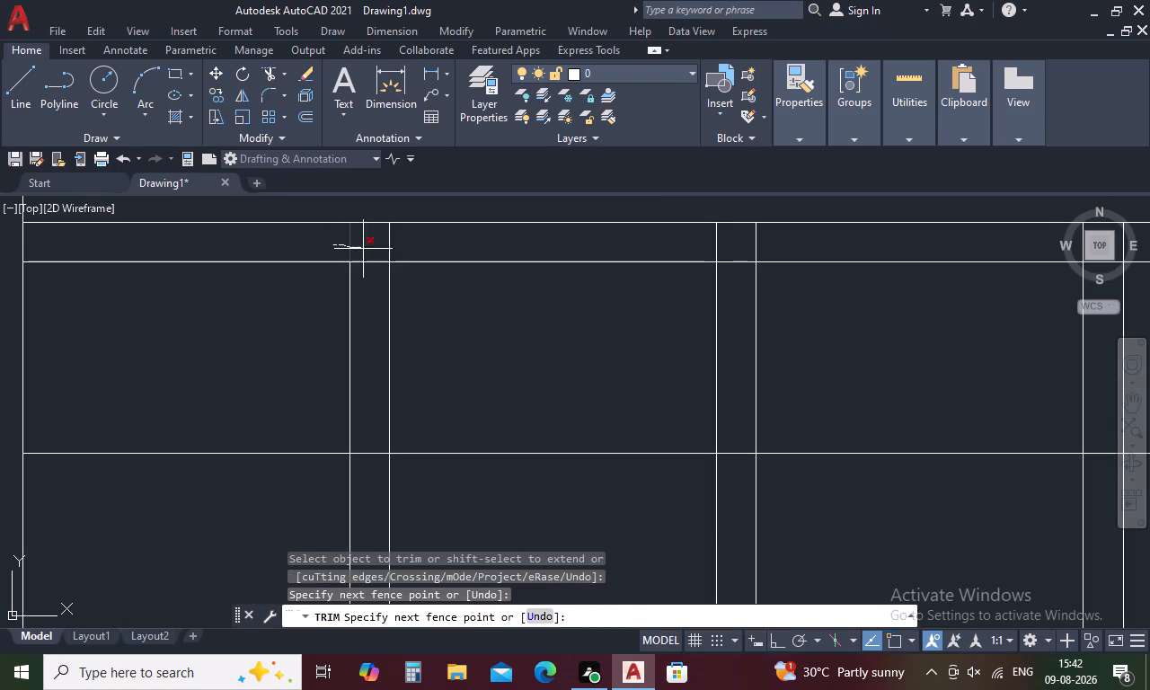
left_click_drag(365, 249, 487, 252)
left_click_drag(671, 243, 808, 230)
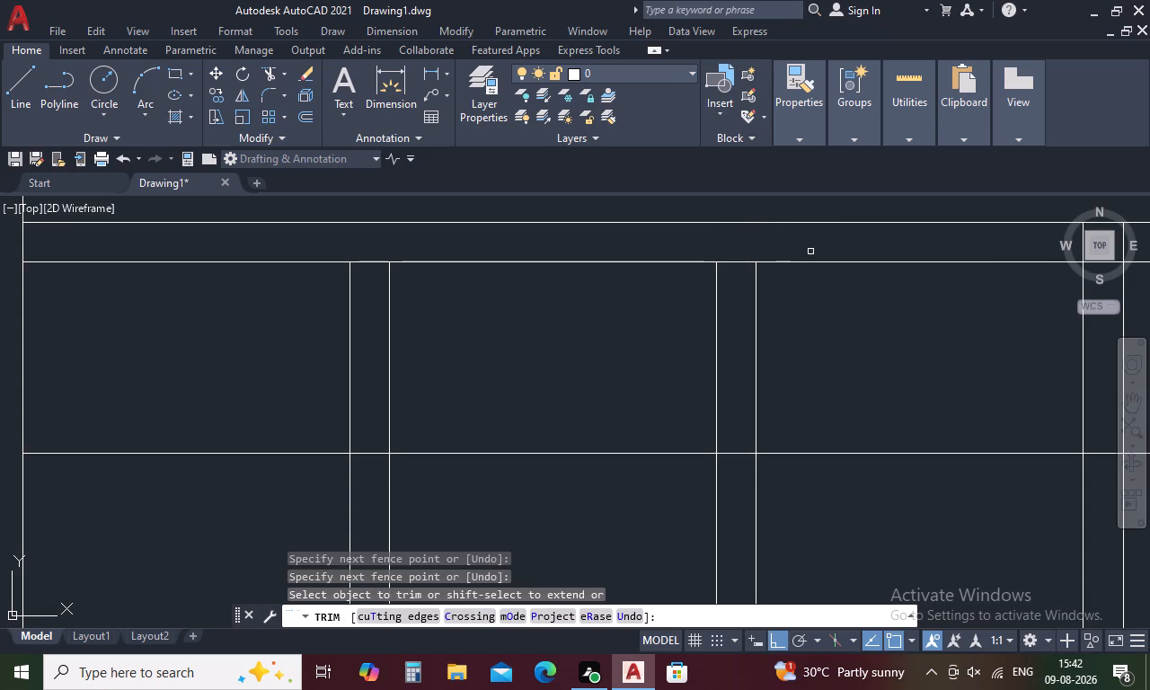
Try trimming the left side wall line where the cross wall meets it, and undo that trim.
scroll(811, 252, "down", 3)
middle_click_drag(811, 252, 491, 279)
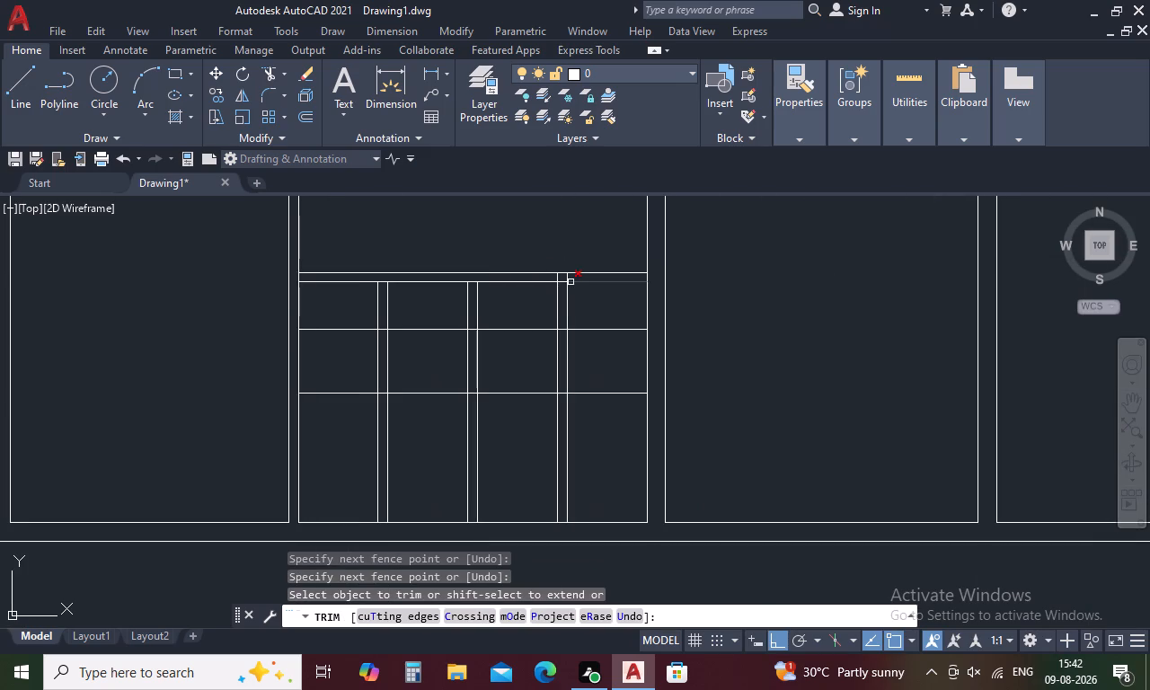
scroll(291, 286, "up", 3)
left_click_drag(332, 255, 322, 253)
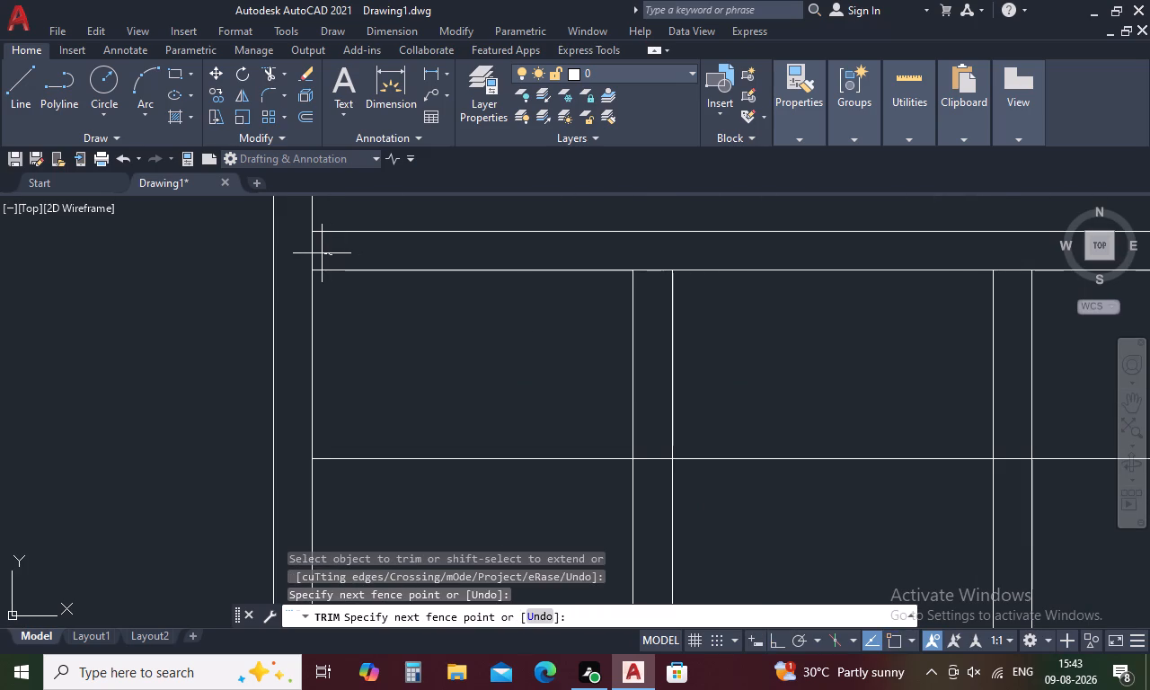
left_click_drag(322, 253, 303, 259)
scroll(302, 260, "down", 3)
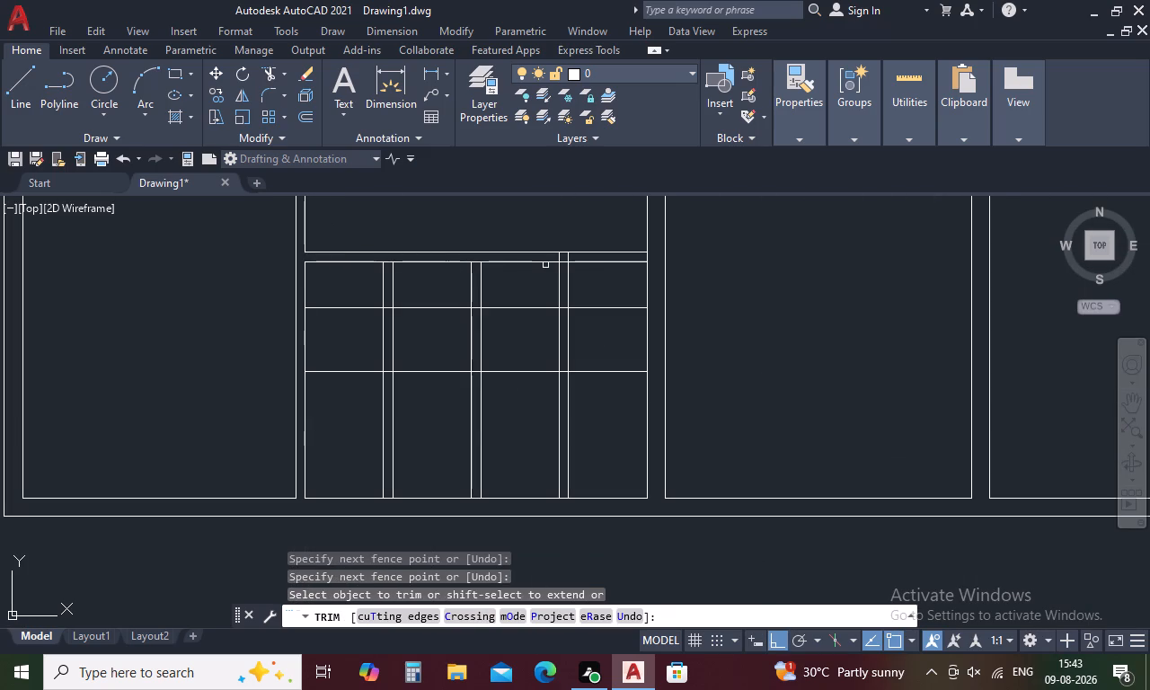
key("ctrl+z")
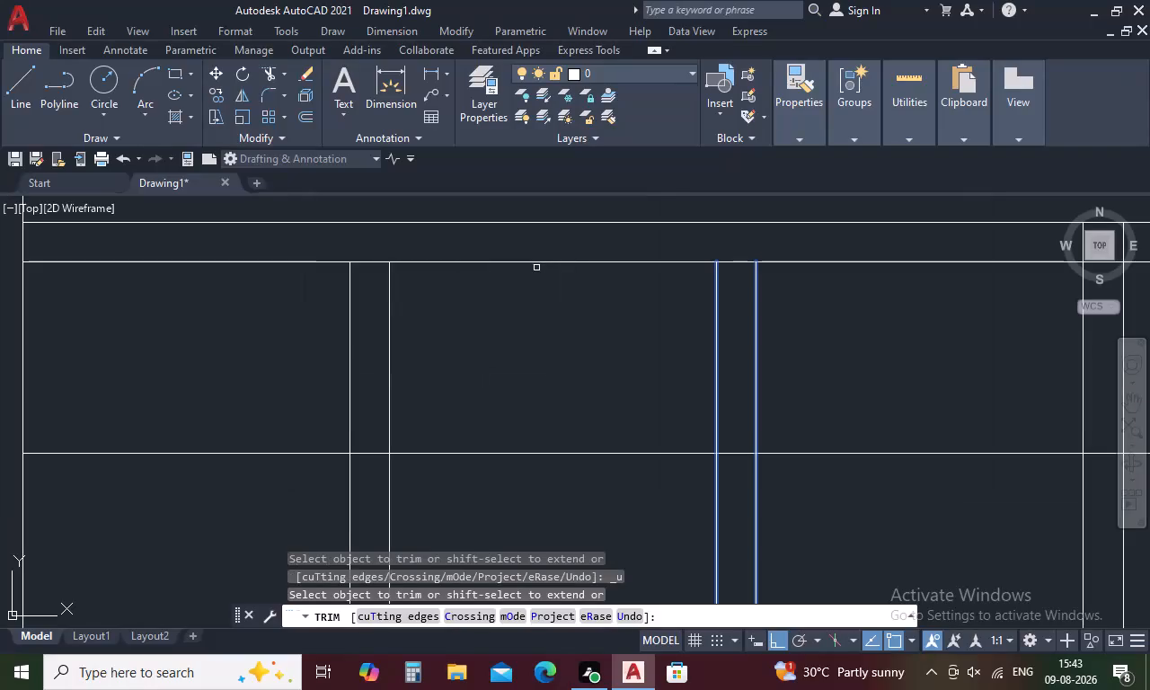
Trim the first partition's right line and the second partition's left line between the cross wall and the upper offset line.
left_click(389, 340)
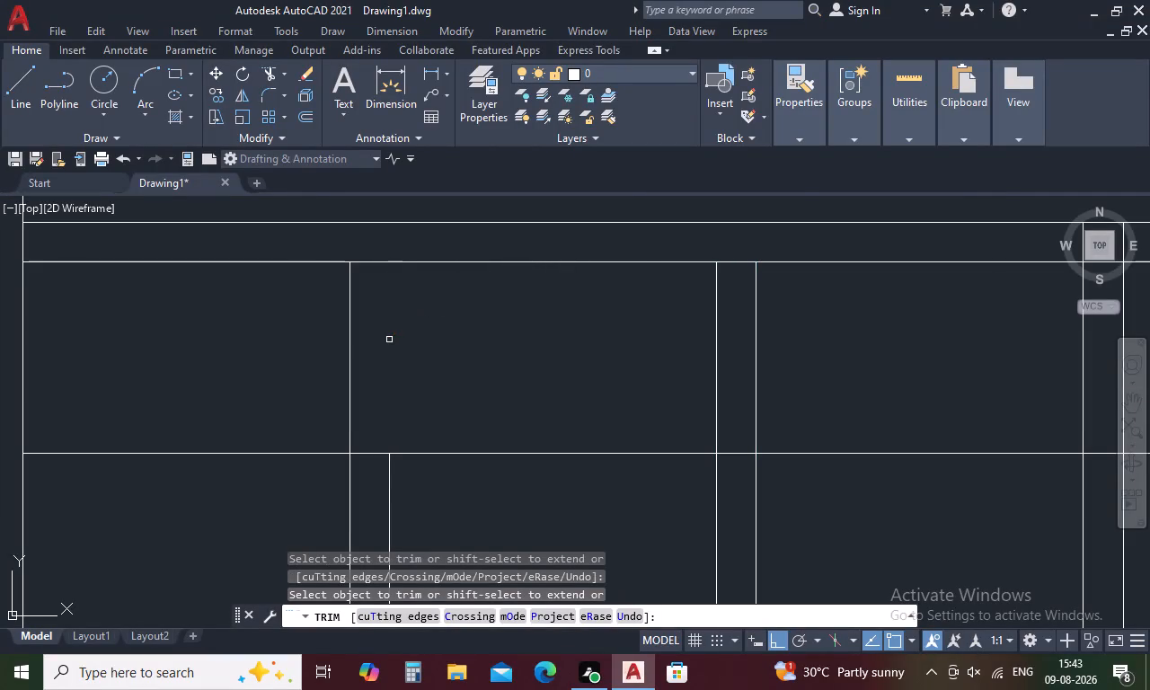
scroll(389, 340, "down", 2)
left_click_drag(399, 345, 424, 344)
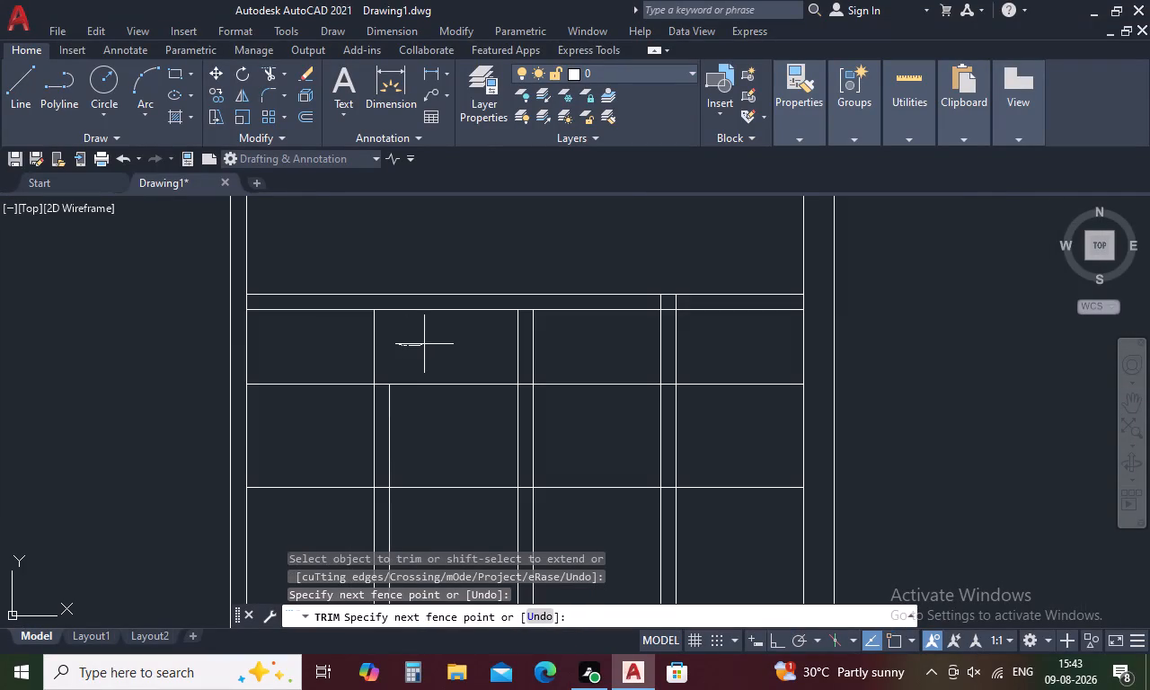
left_click_drag(424, 344, 482, 341)
left_click_drag(482, 341, 524, 338)
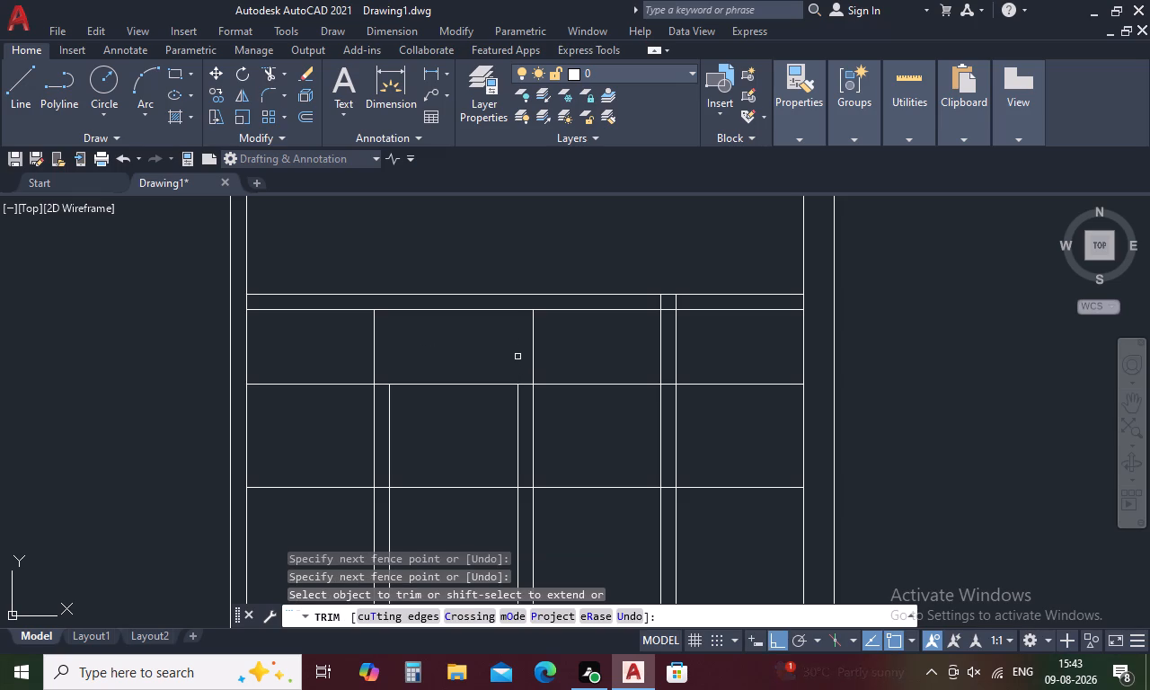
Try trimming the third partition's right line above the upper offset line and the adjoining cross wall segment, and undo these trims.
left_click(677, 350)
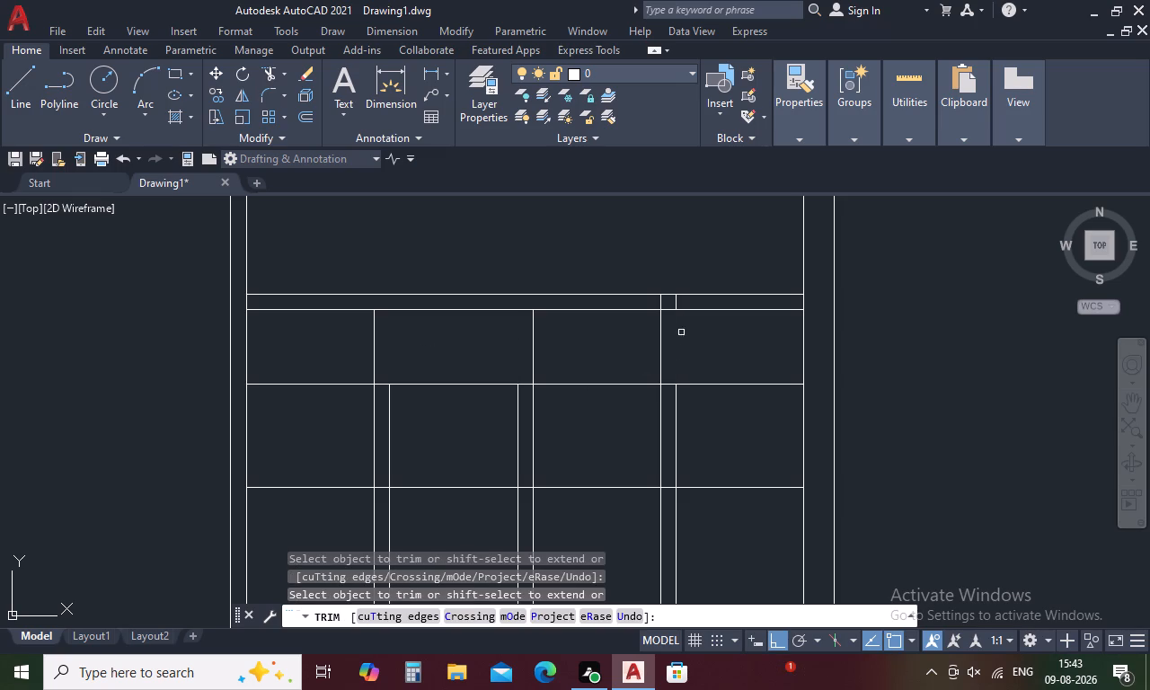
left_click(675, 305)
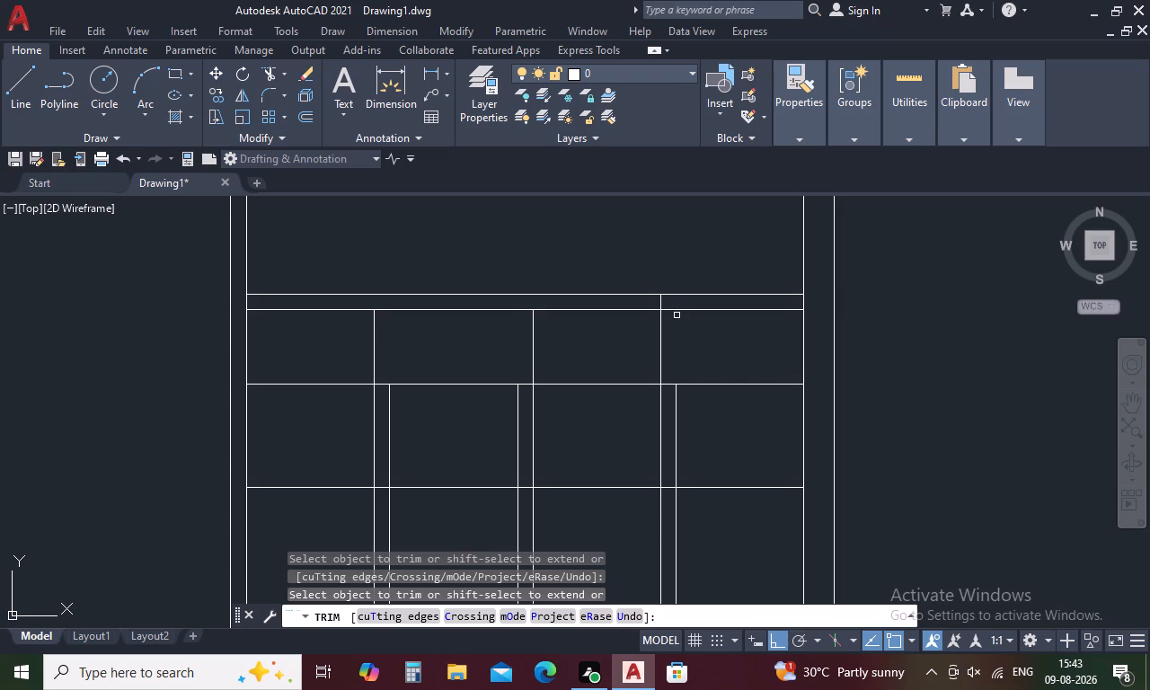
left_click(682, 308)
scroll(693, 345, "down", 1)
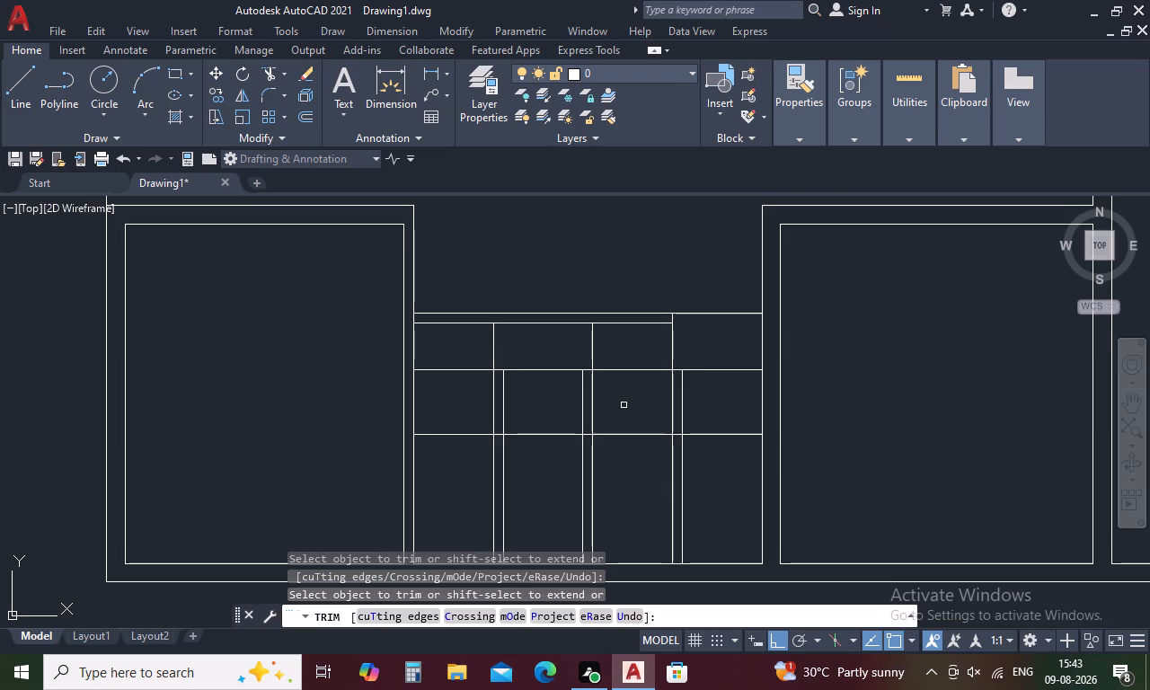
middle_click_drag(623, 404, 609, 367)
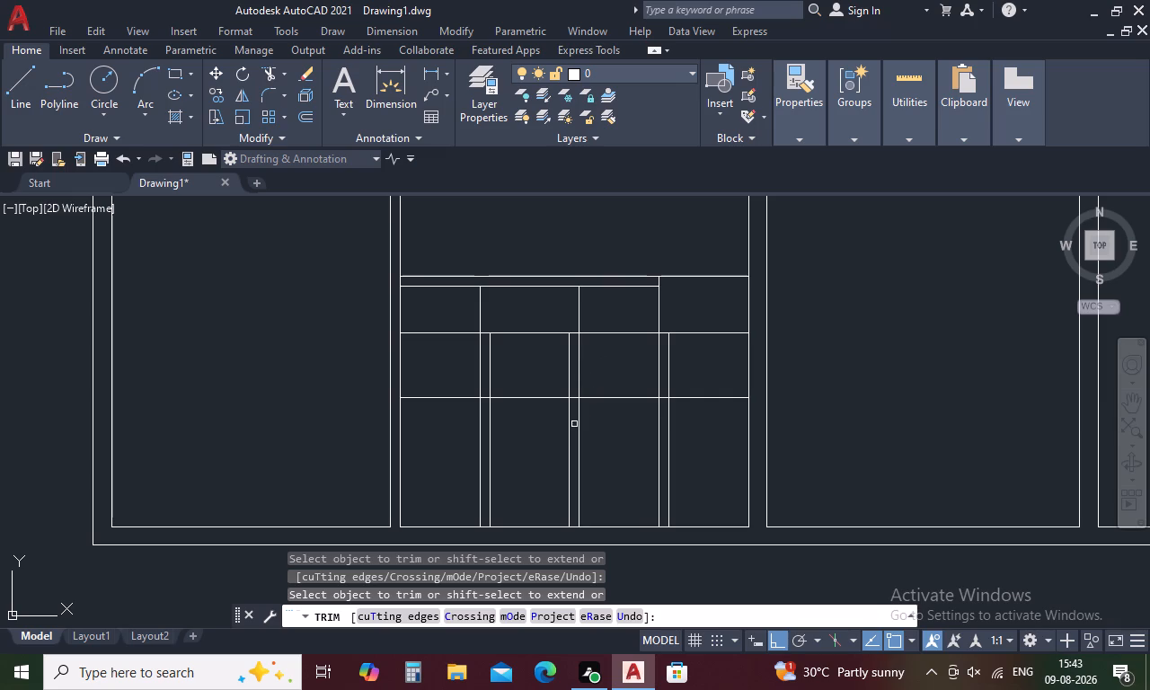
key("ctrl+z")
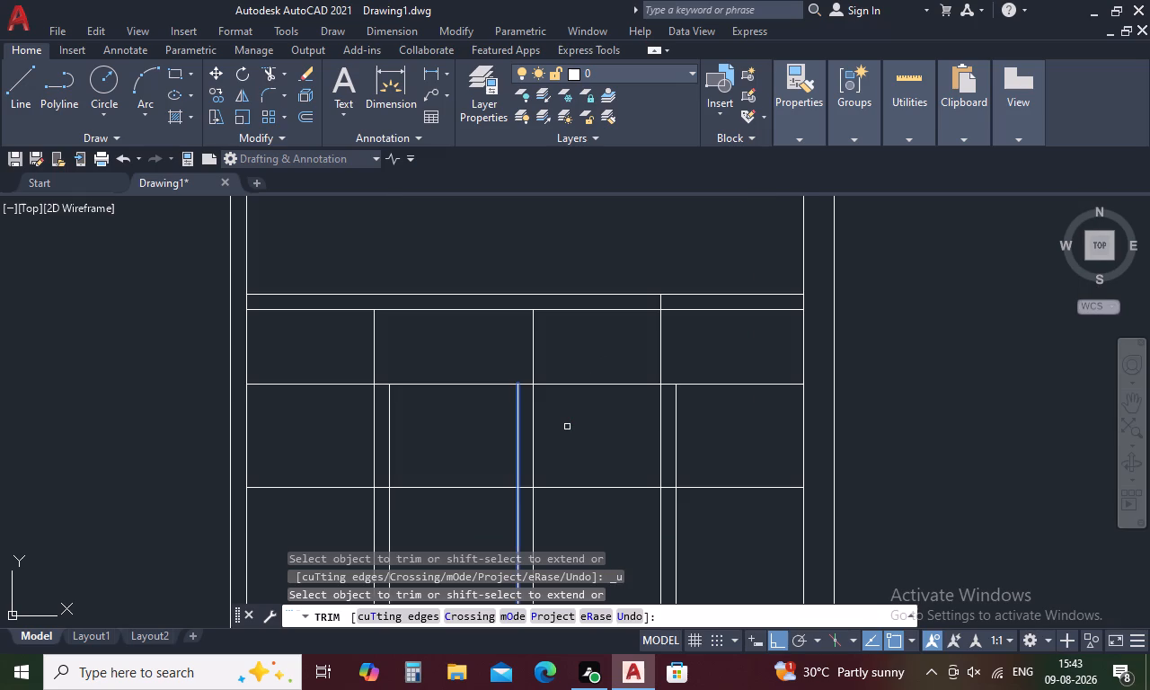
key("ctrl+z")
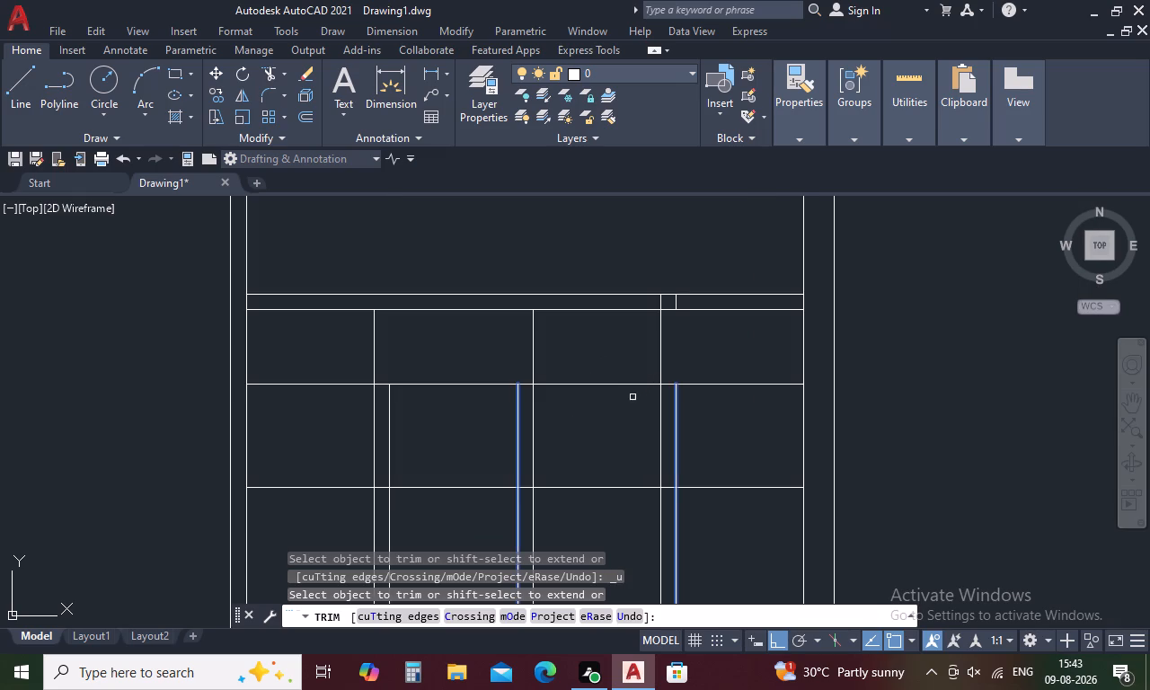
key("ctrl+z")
Trim the third partition's left line above the upper offset line, including its piece inside the cross wall.
left_click(658, 322)
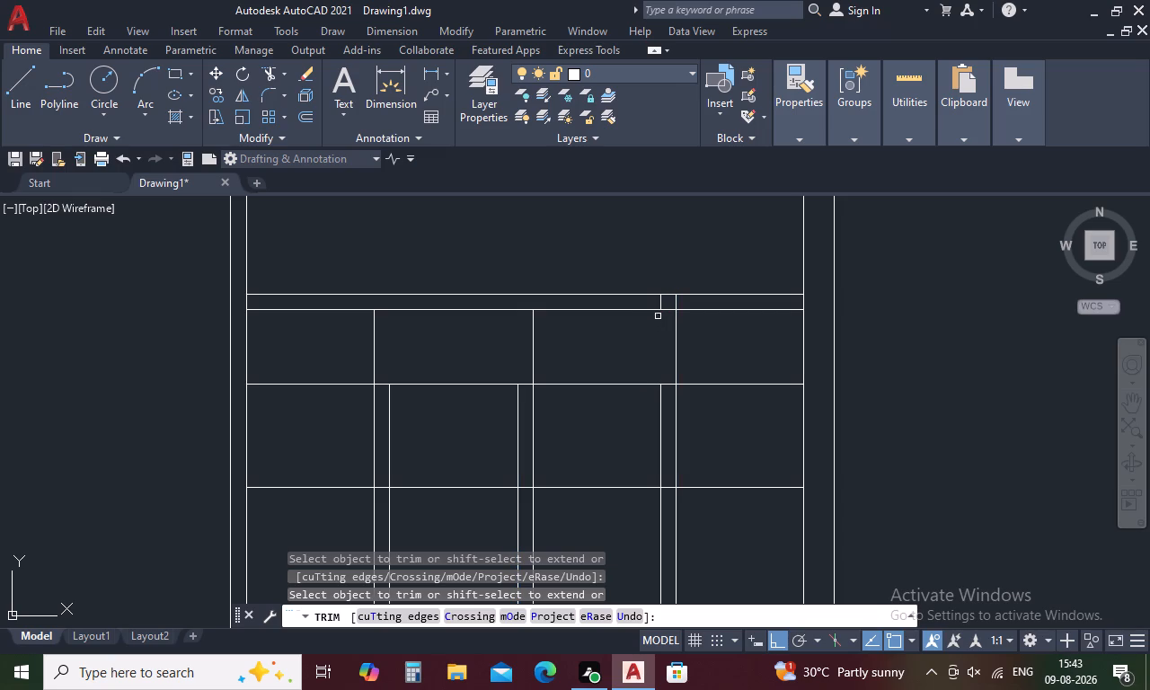
left_click(659, 303)
scroll(601, 395, "down", 1)
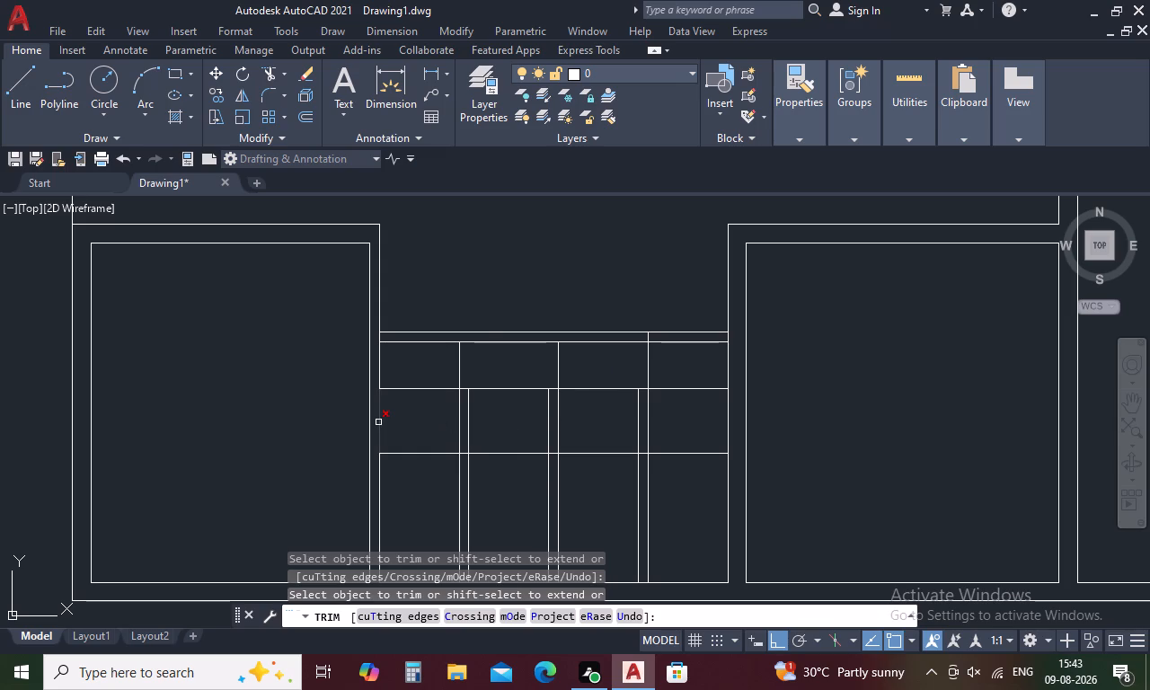
key("Escape")
Extend the line 1600 mm above the inner bottom wall through both side walls to the neighbouring rooms' inner wall lines.
key("e")
type("X")
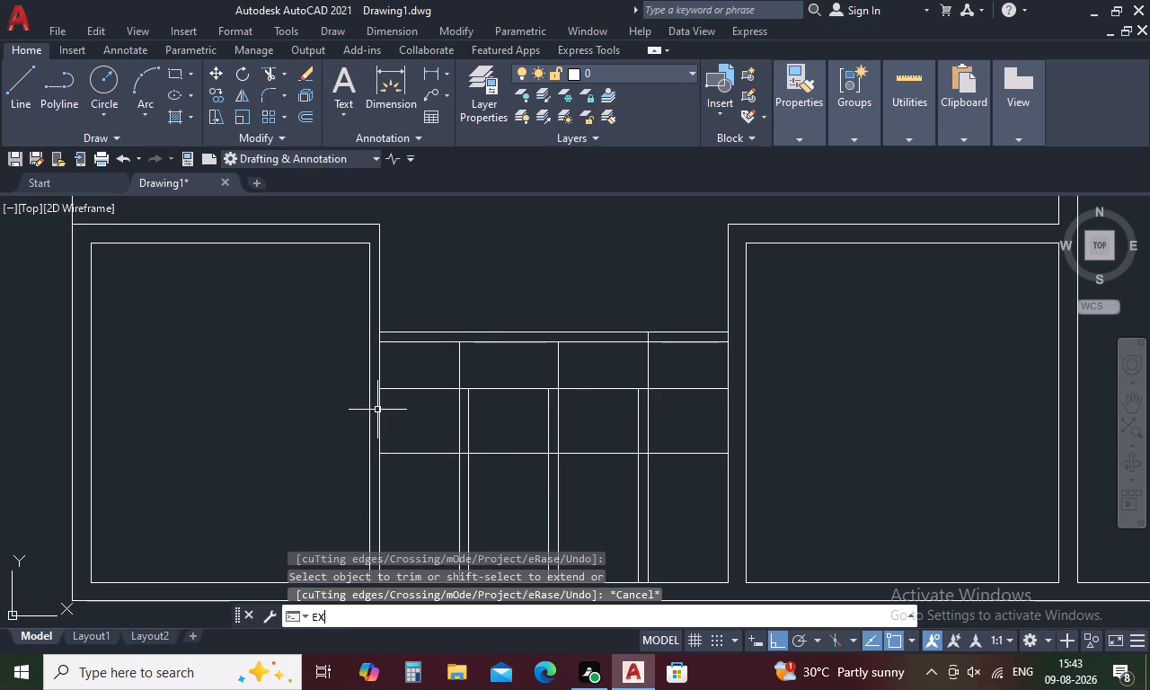
key("space")
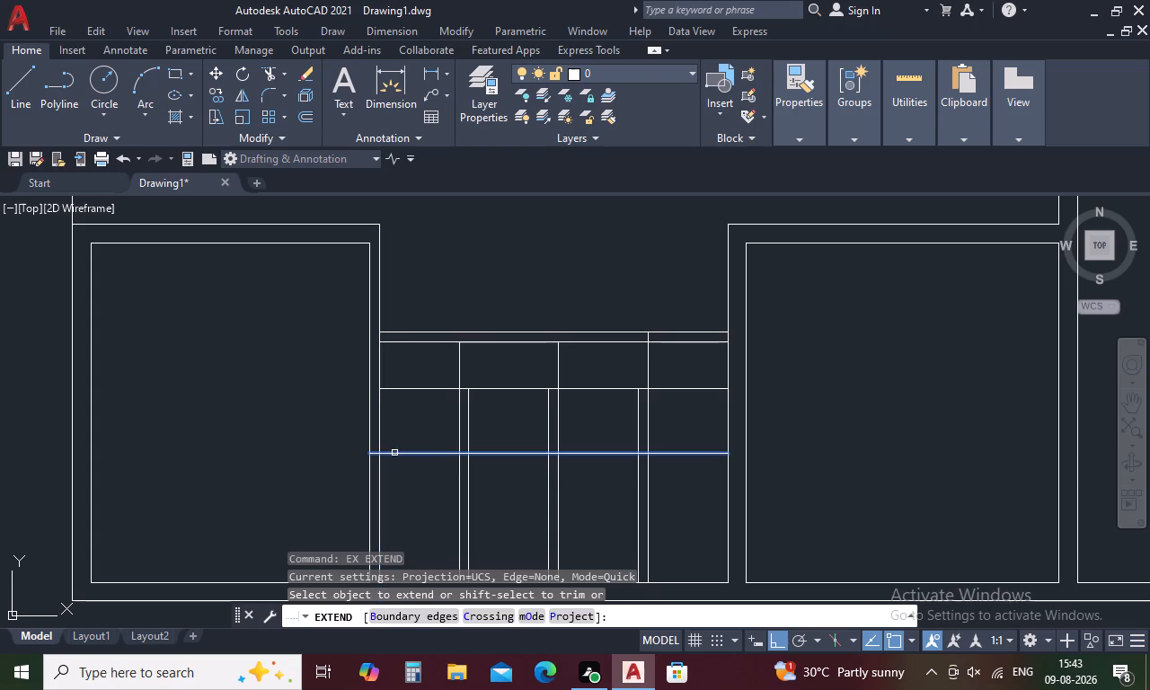
left_click(394, 454)
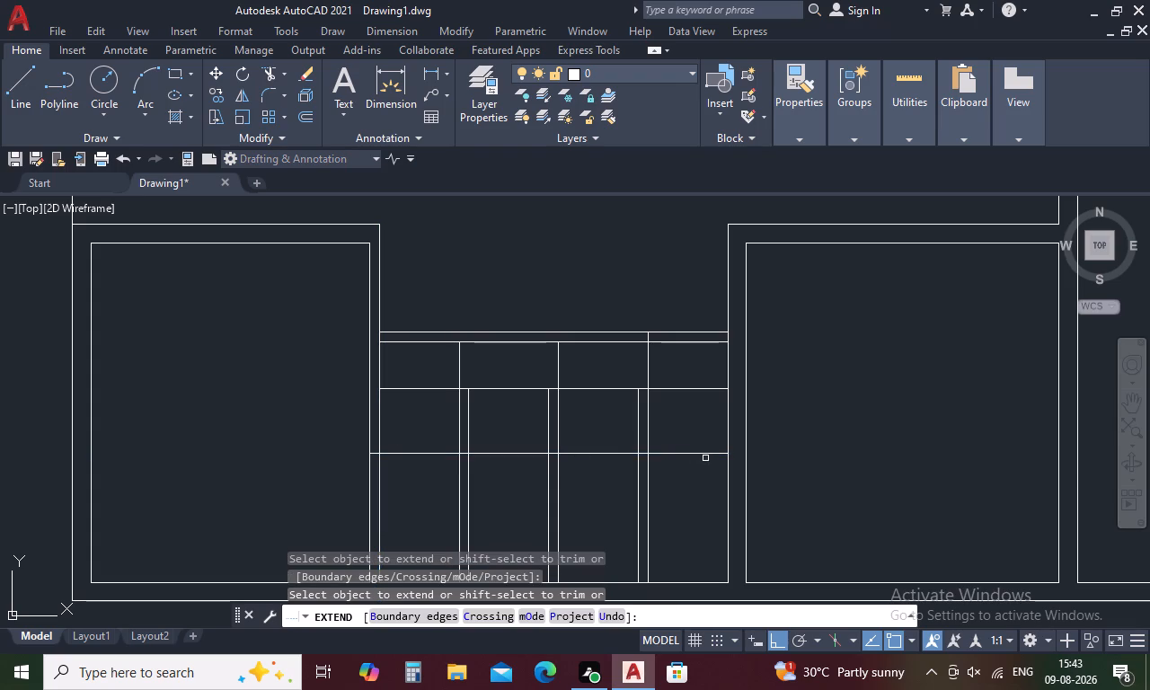
left_click(706, 455)
key("Escape")
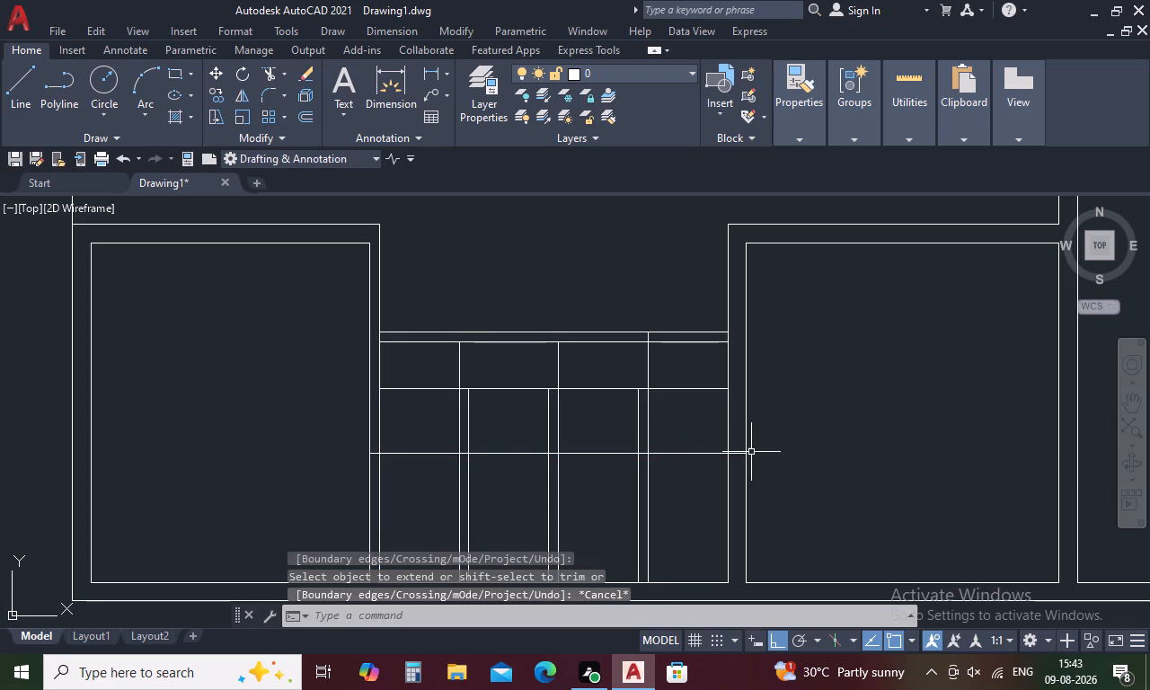
key("t")
key("Escape")
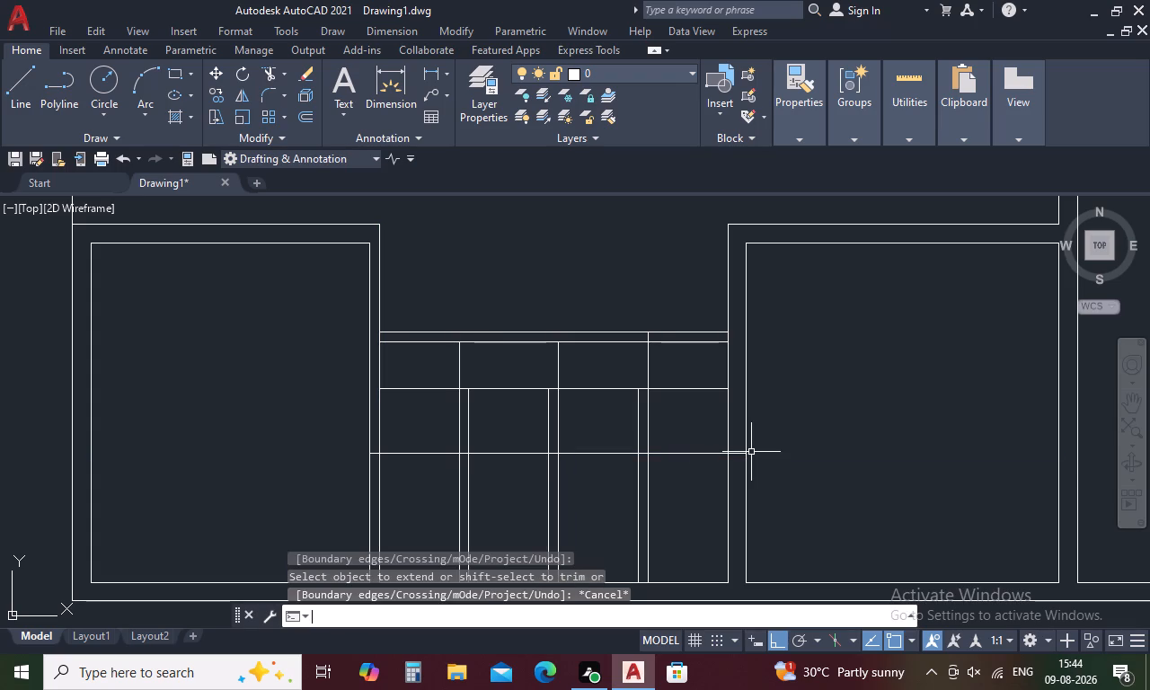
Extend the upper offset line below the cross wall through both side walls to the neighbouring rooms' inner wall lines.
type("EX")
key("space")
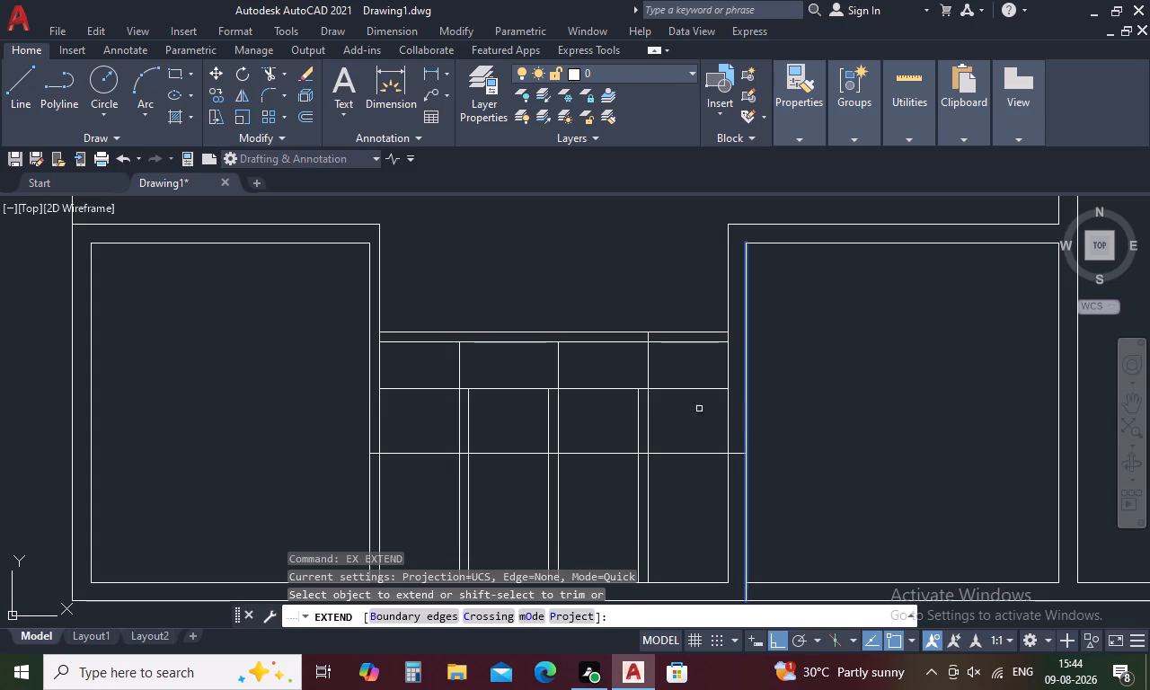
left_click(407, 388)
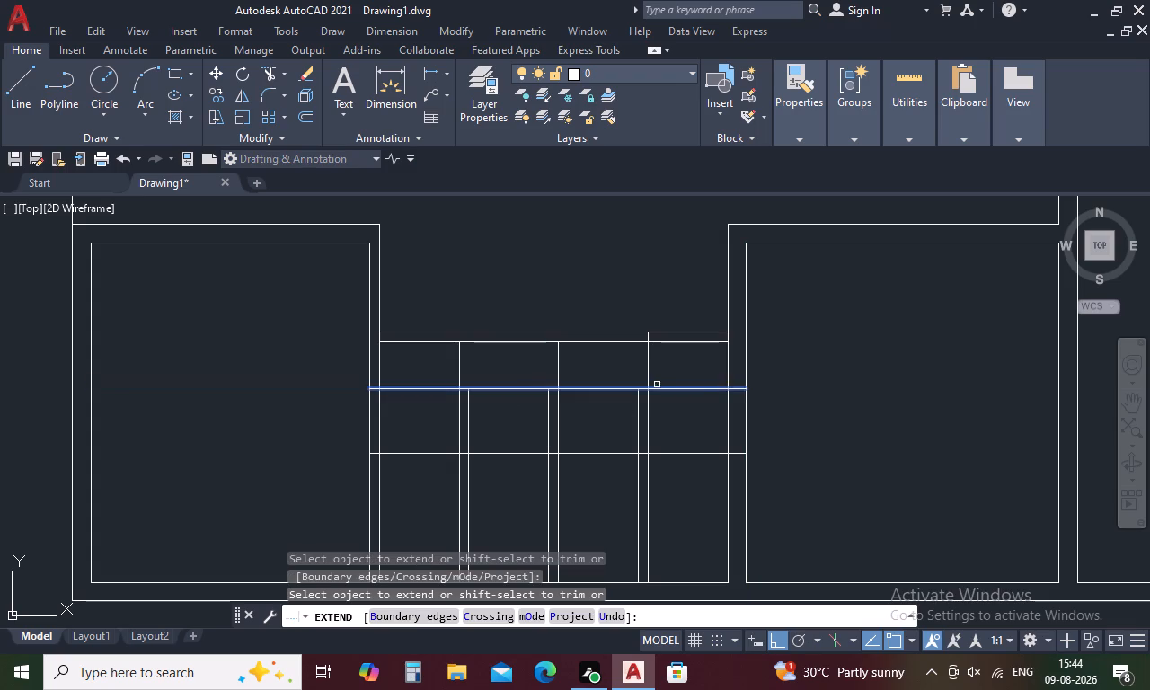
left_click(688, 390)
key("Escape")
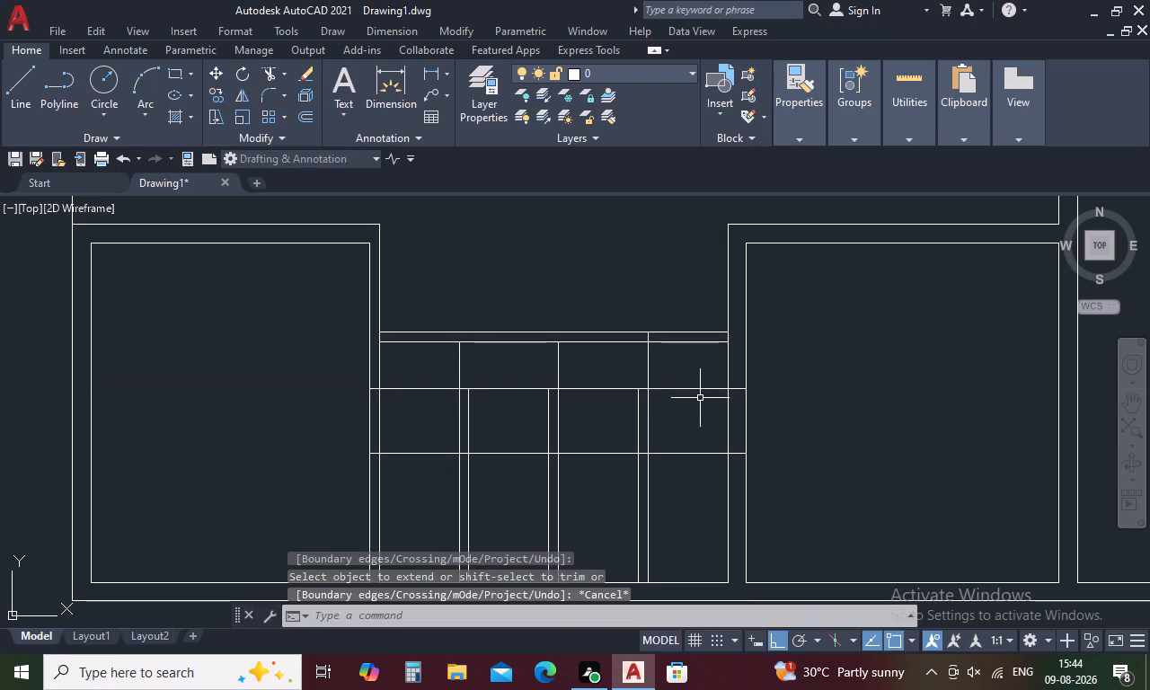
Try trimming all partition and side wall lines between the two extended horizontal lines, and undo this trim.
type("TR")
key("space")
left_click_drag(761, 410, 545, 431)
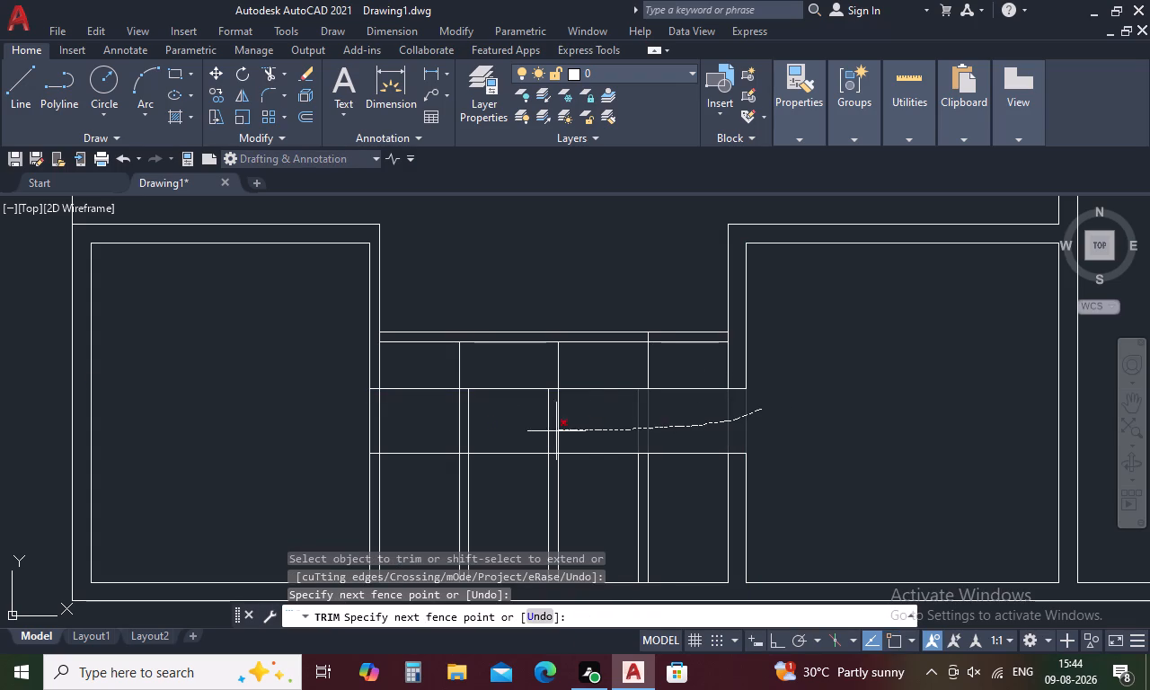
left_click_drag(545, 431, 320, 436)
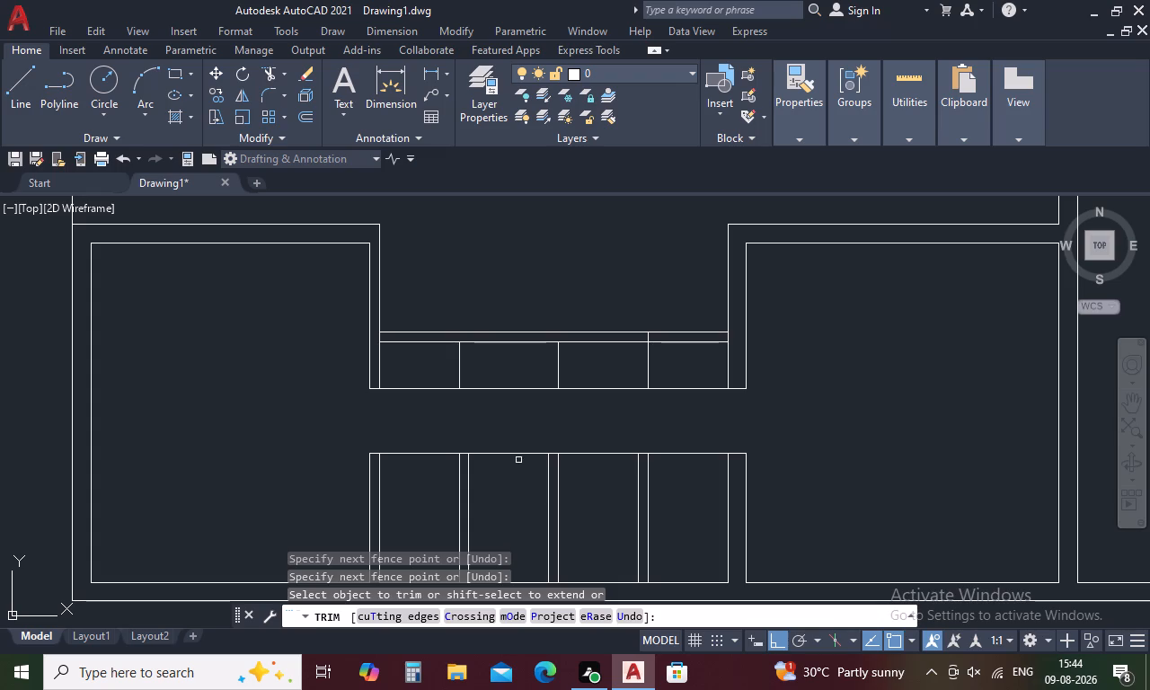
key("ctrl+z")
Trim the first and third partitions and both side walls between the two extended horizontal lines, keeping the middle partition.
left_click_drag(503, 426, 448, 426)
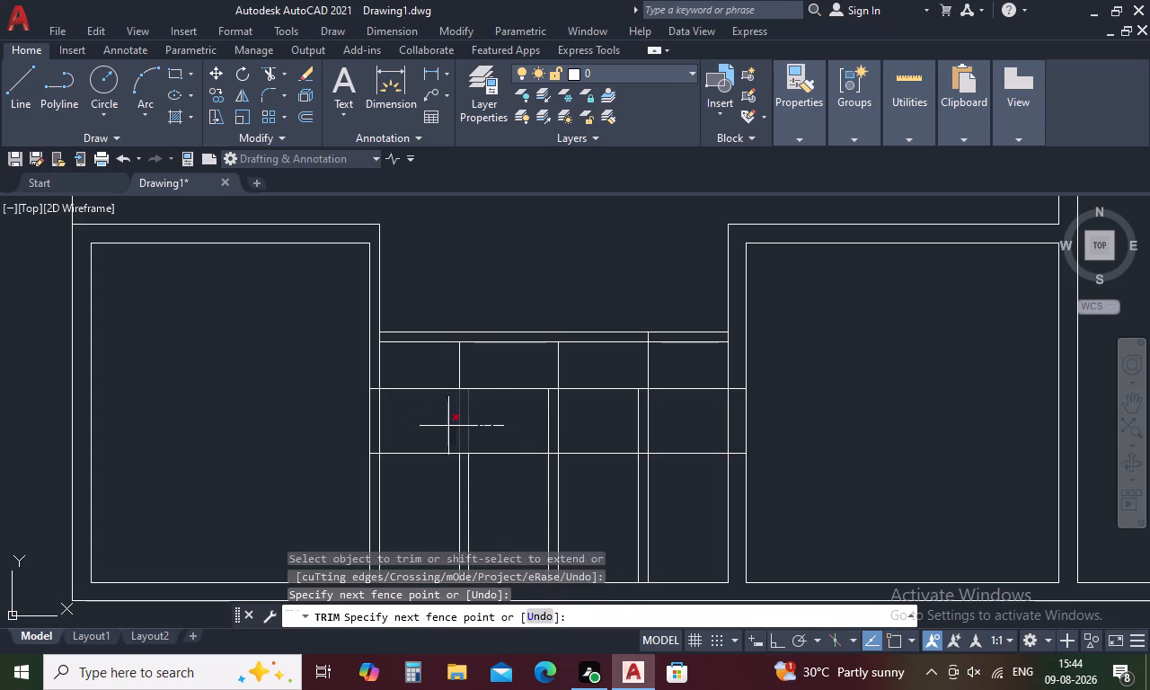
left_click_drag(448, 426, 357, 414)
left_click_drag(608, 427, 623, 424)
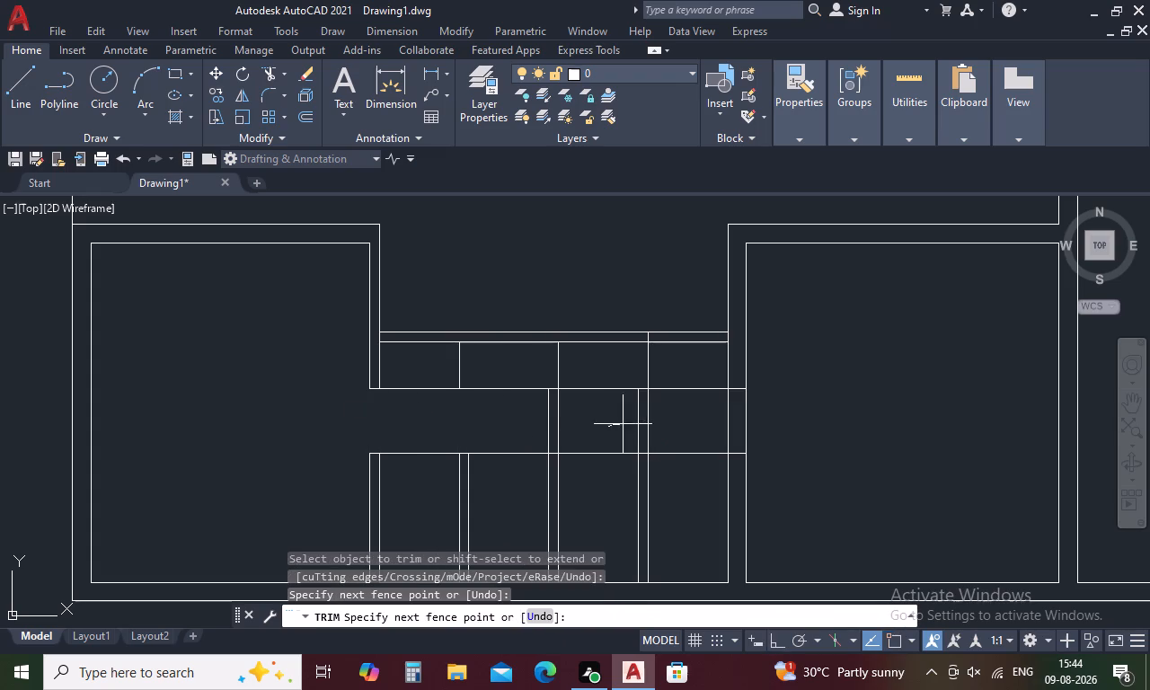
left_click_drag(623, 424, 799, 422)
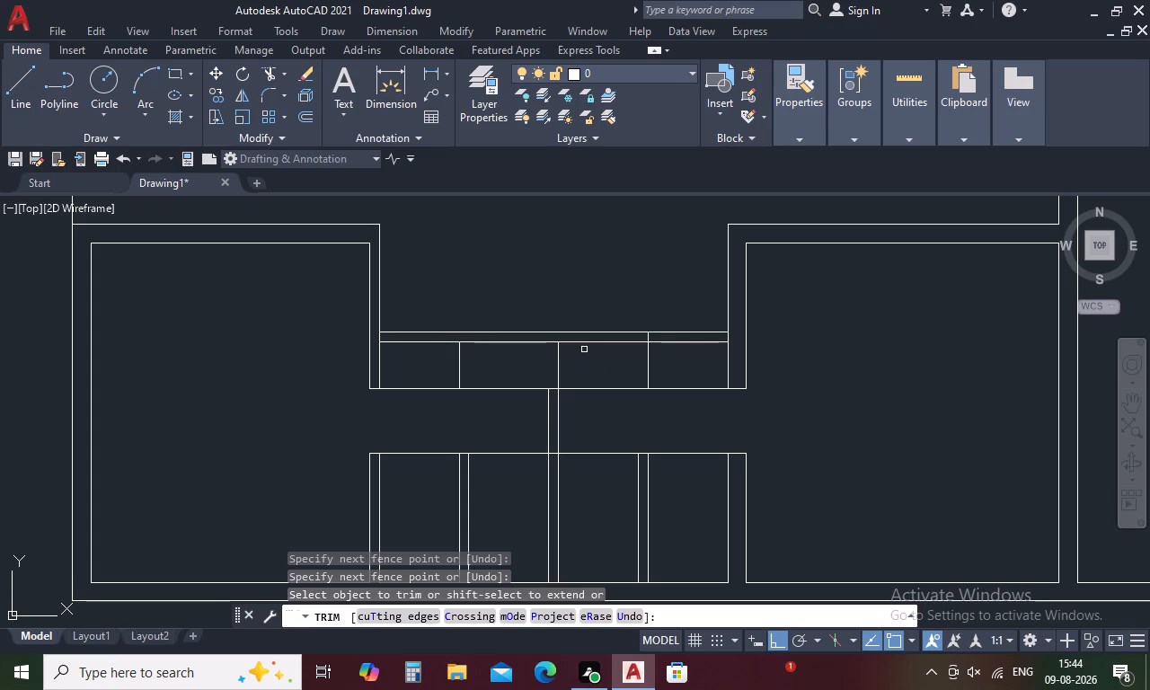
Trim the first partition's remaining line between the cross wall and the upper extended line.
left_click(459, 358)
scroll(523, 306, "down", 3)
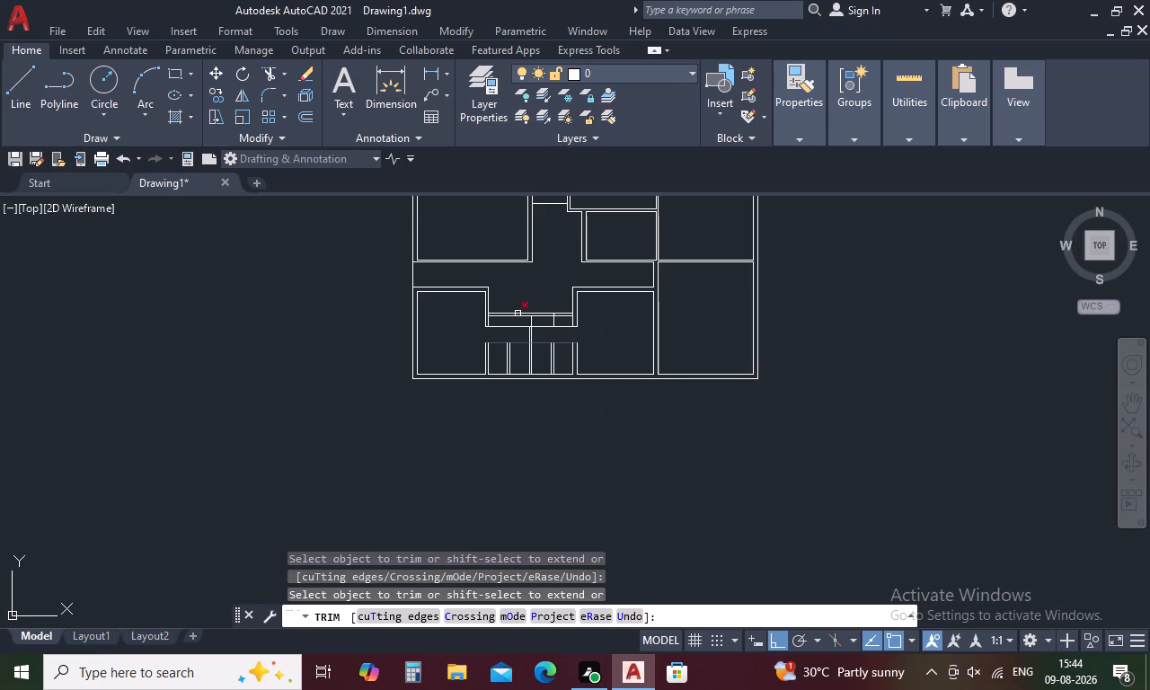
middle_click_drag(515, 293, 515, 349)
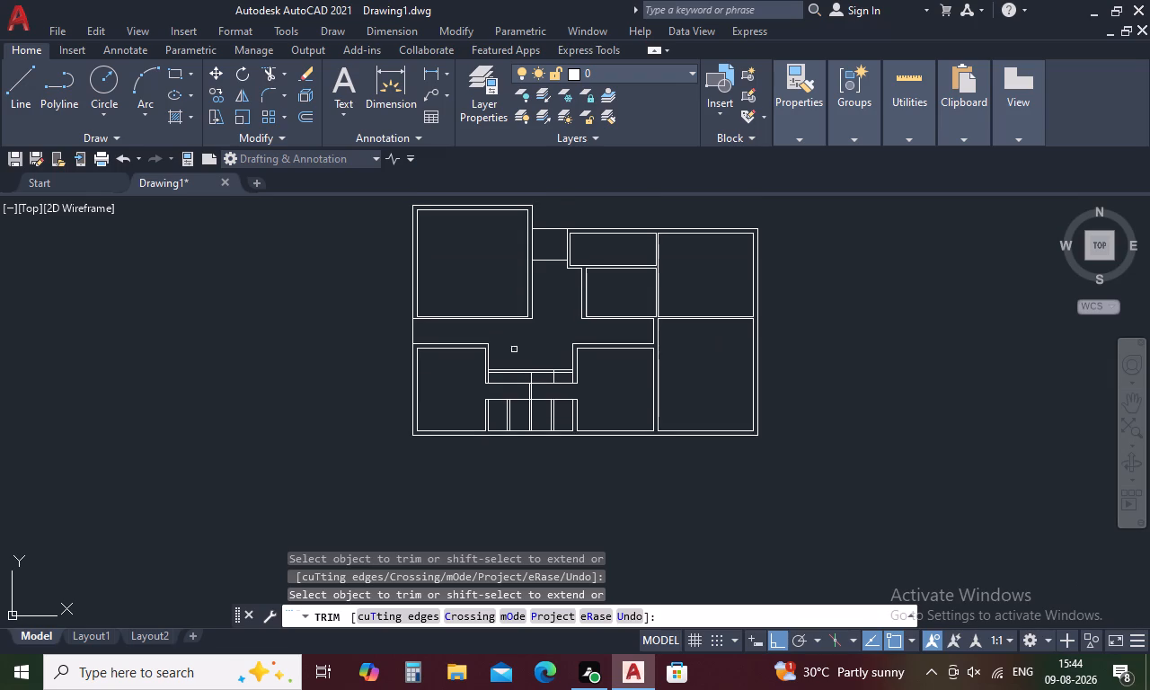
middle_click_drag(499, 349, 570, 427)
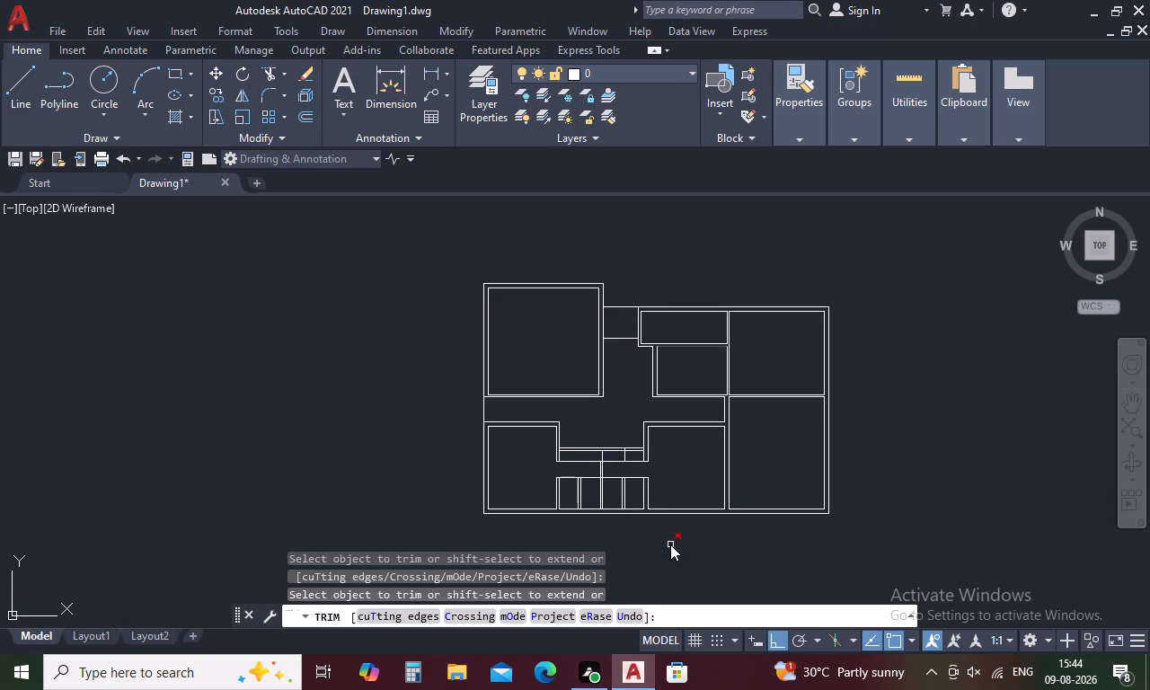
key("Escape")
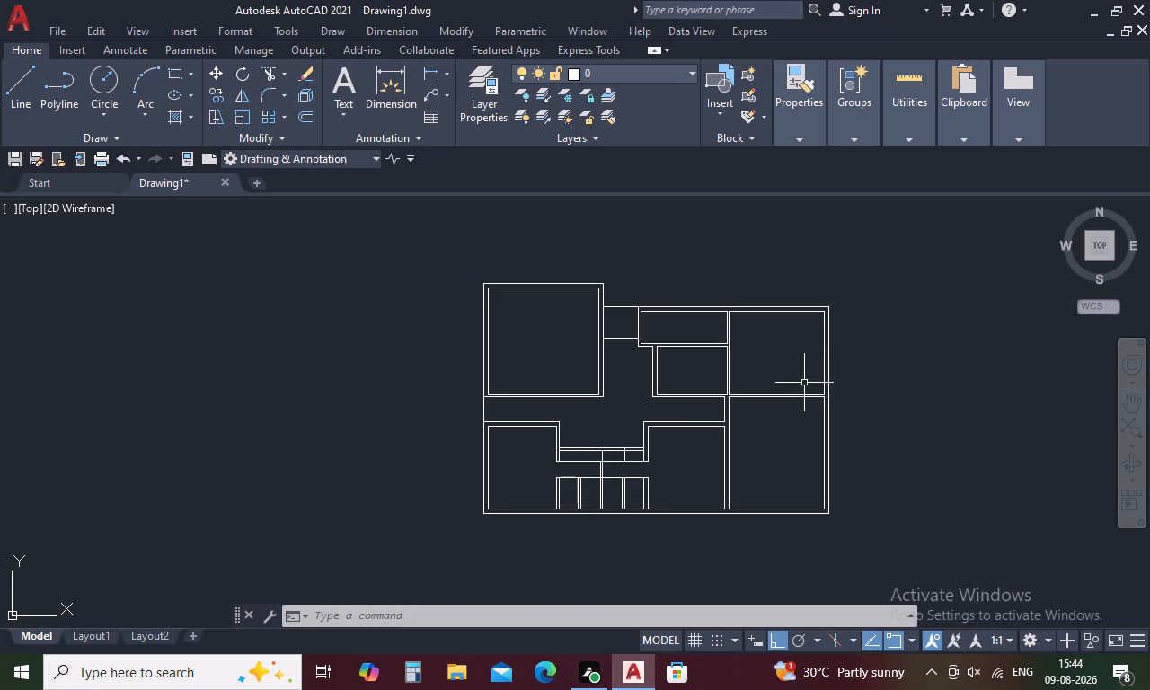
key("Escape")
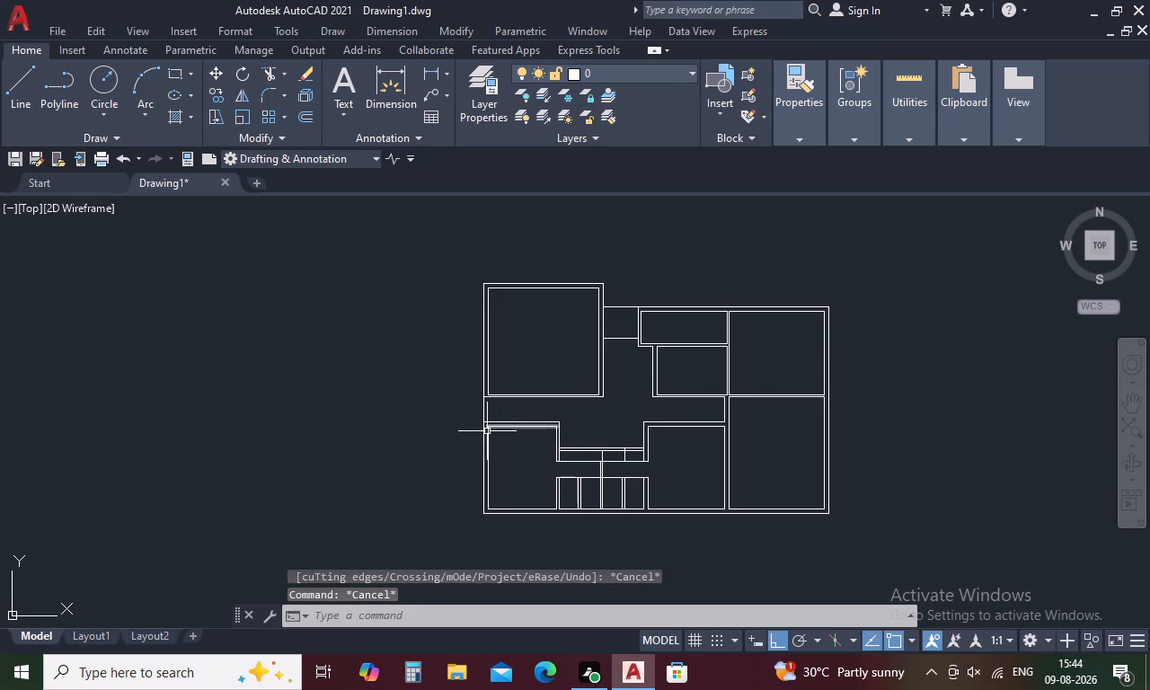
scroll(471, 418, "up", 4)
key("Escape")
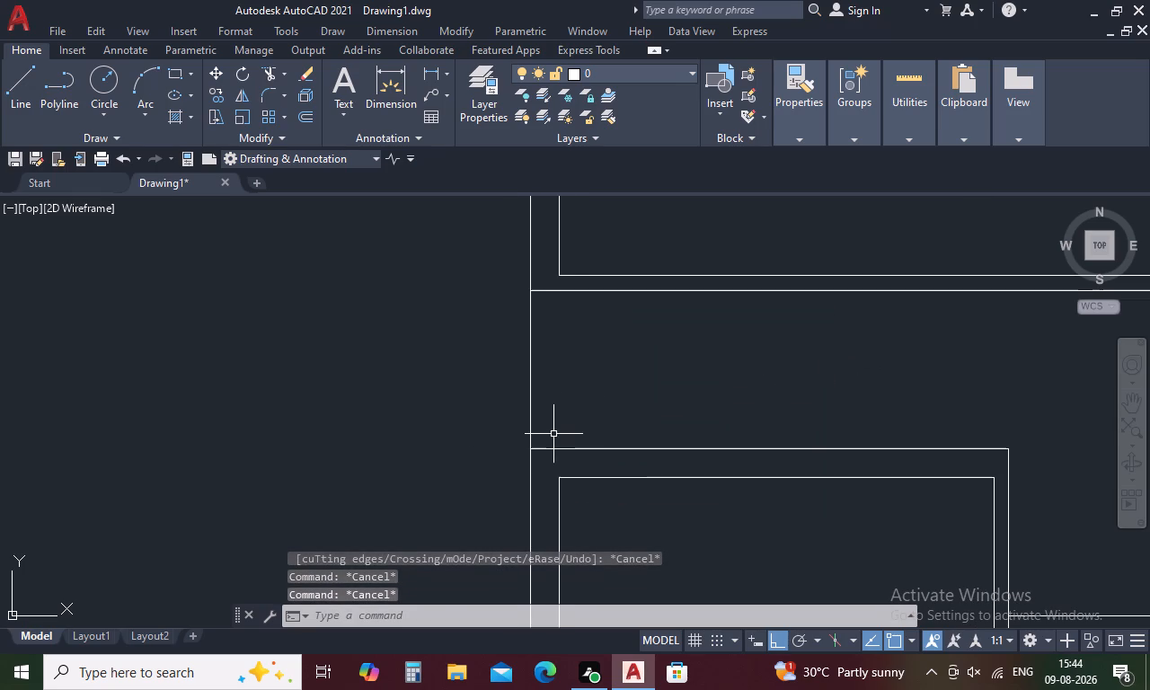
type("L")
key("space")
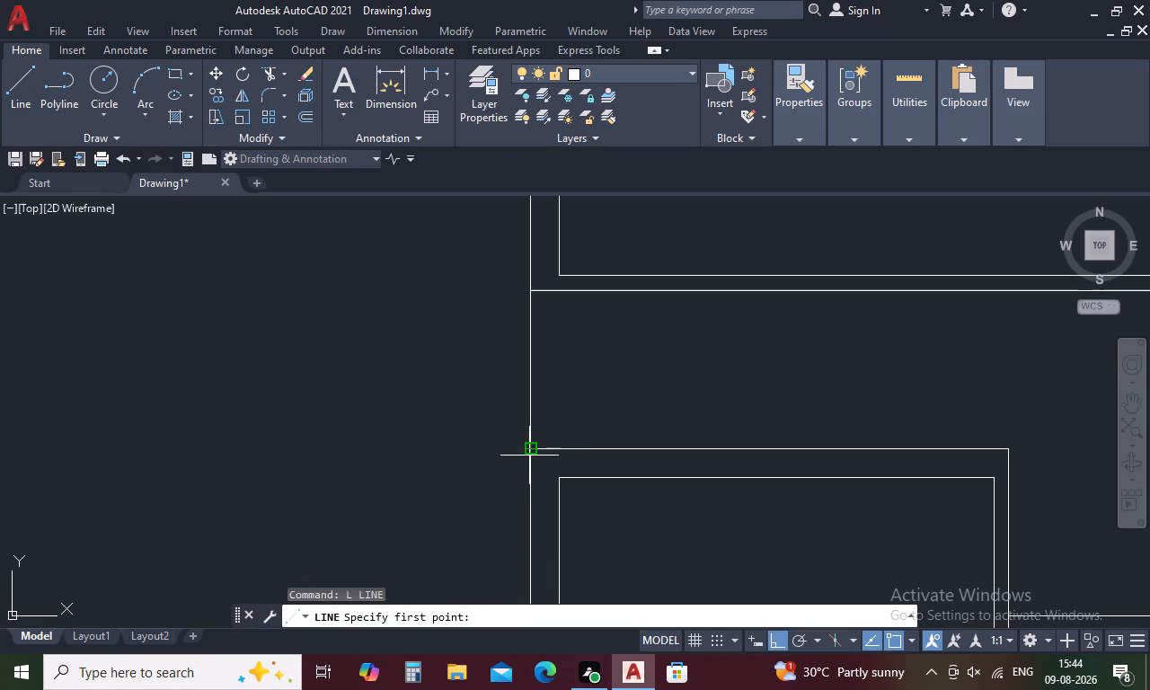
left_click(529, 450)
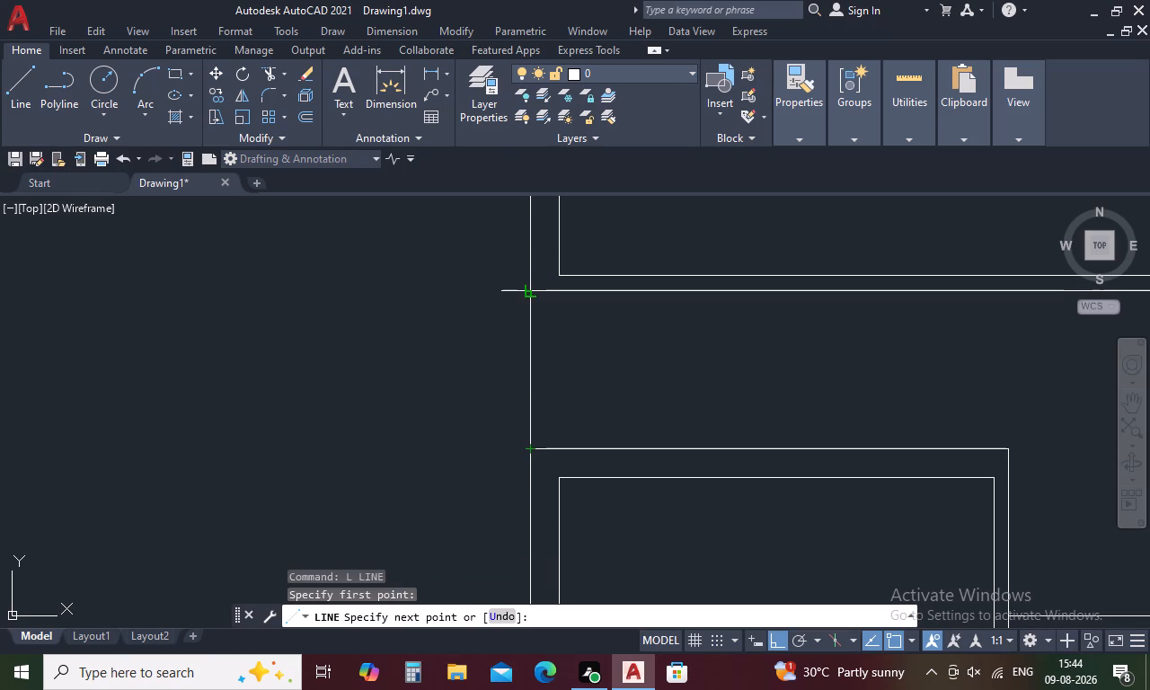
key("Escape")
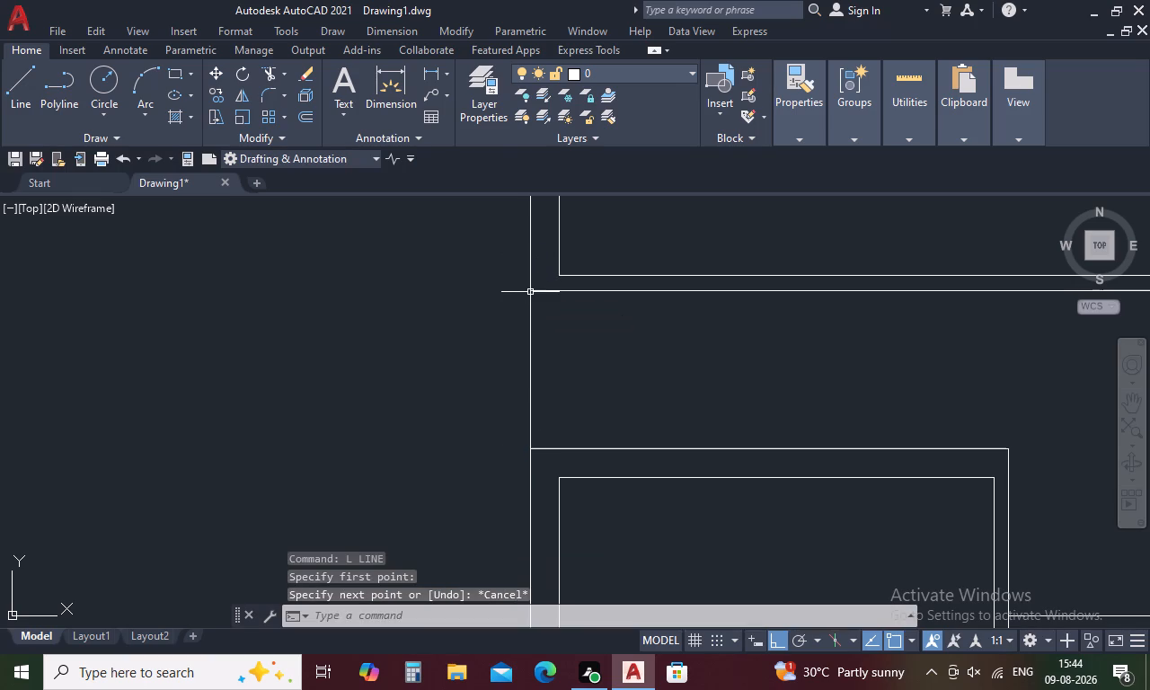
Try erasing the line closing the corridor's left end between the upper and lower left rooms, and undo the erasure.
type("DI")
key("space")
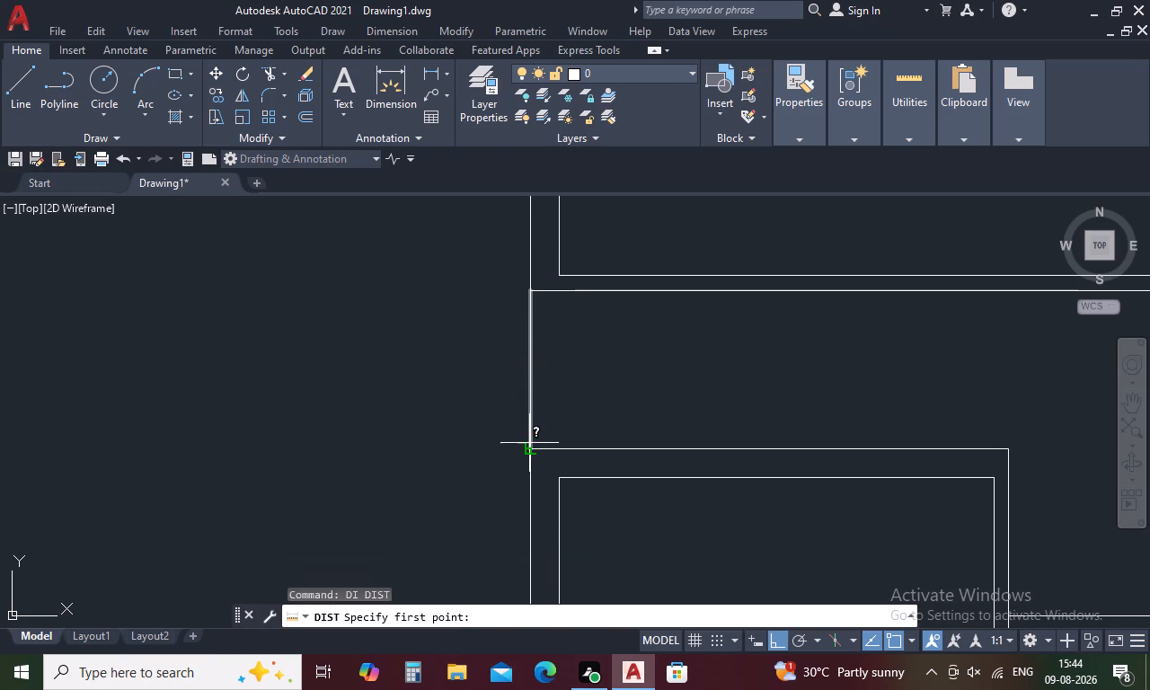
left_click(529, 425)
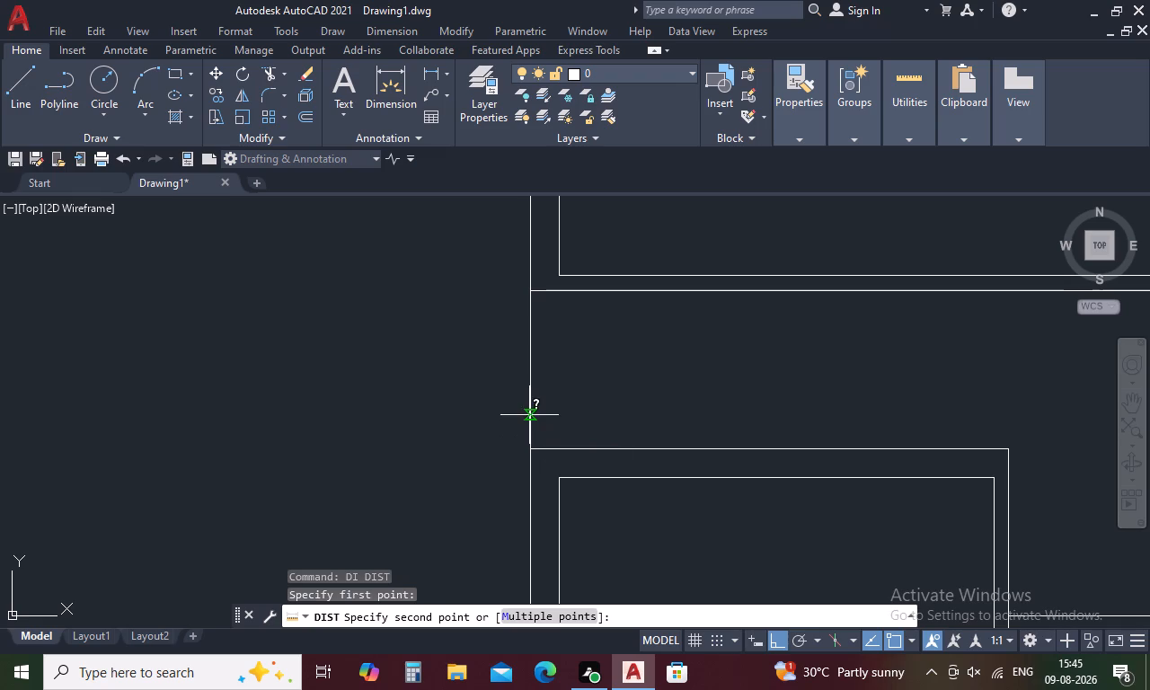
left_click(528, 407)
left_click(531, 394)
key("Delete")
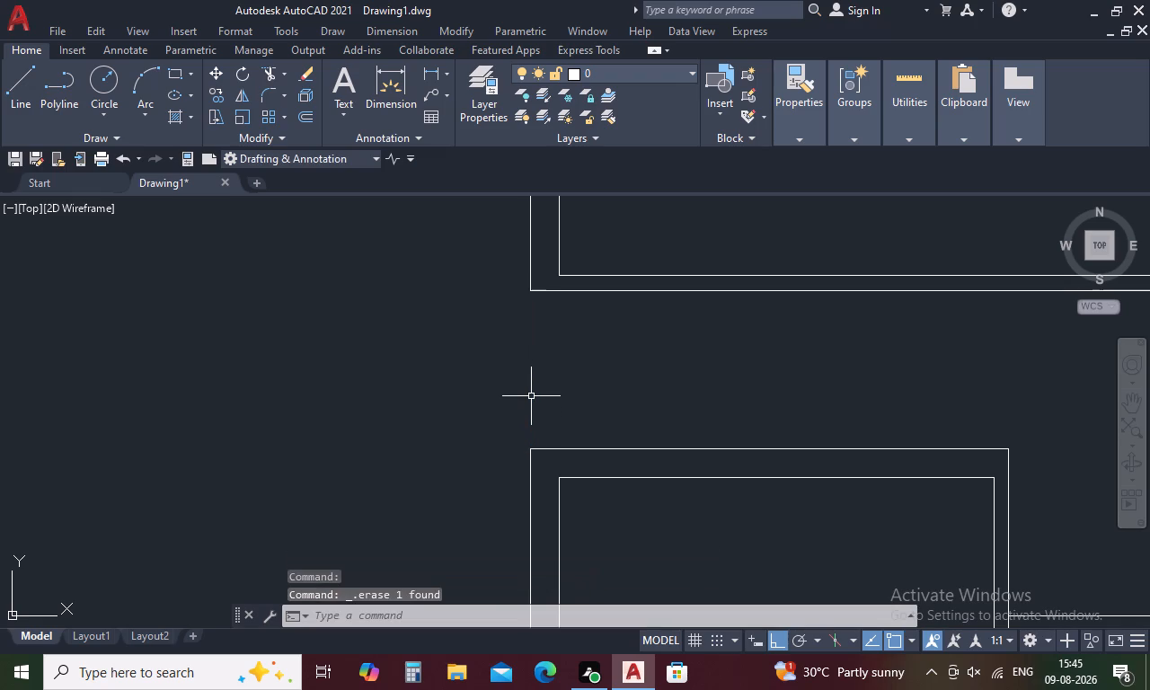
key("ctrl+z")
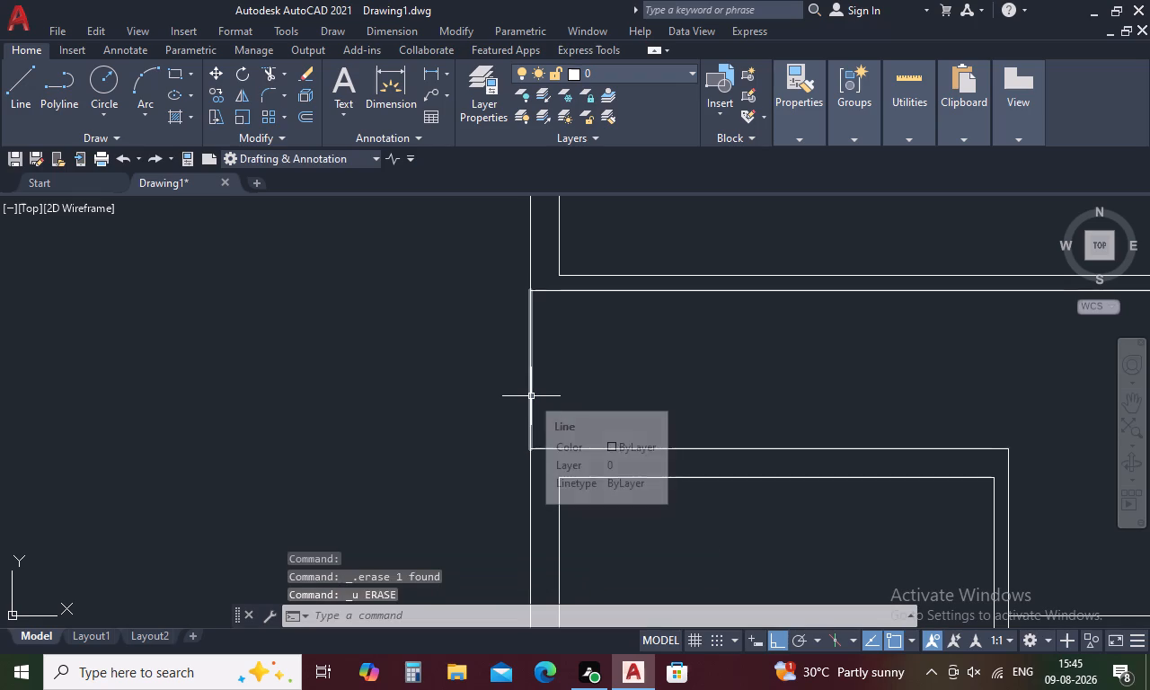
Measure the corridor's width at its left end, from the lower left room's outer corner to the upper room's outer corner.
type("DI")
key("space")
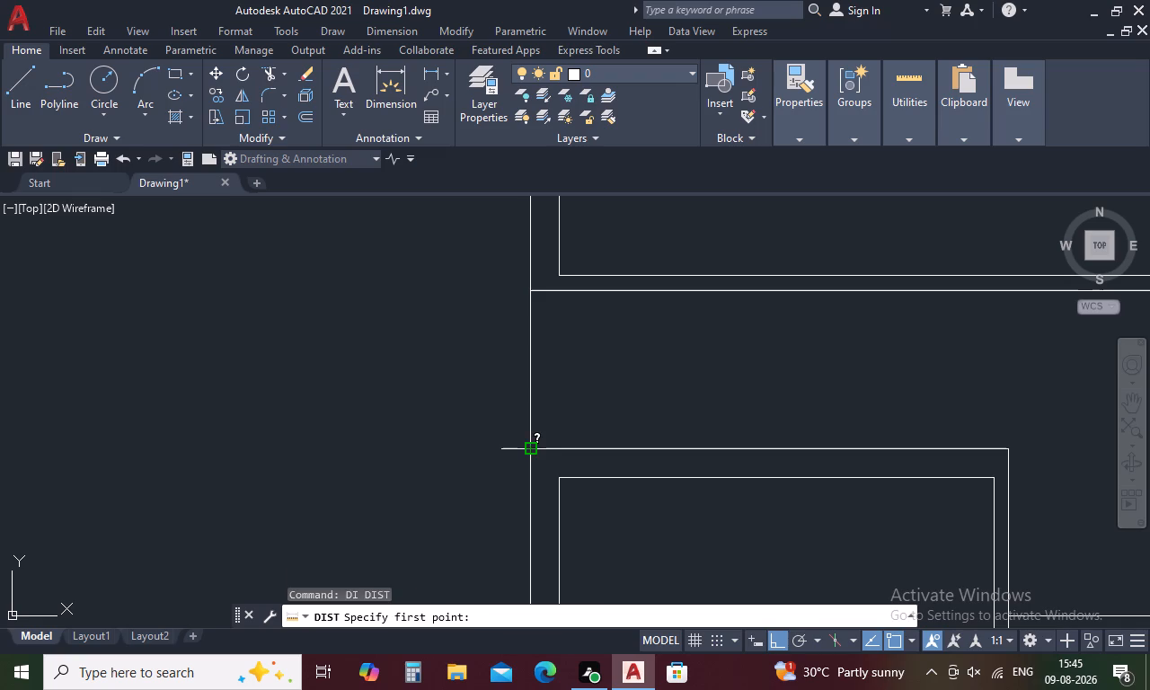
left_click(533, 455)
left_click(532, 293)
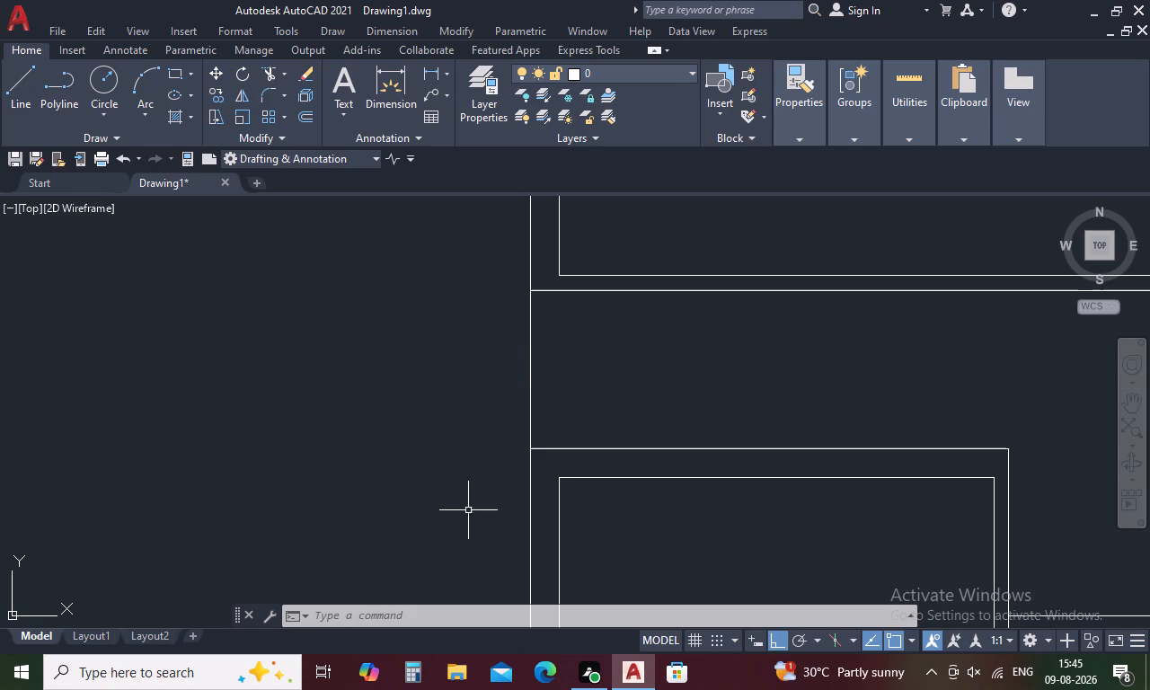
key("Escape")
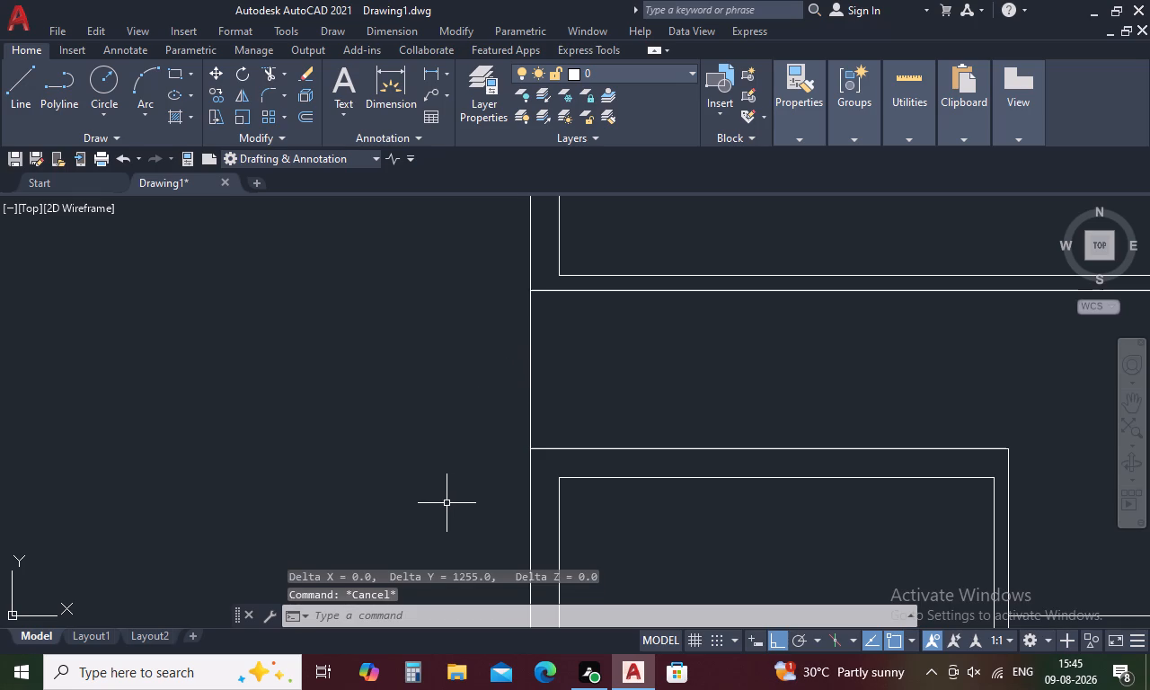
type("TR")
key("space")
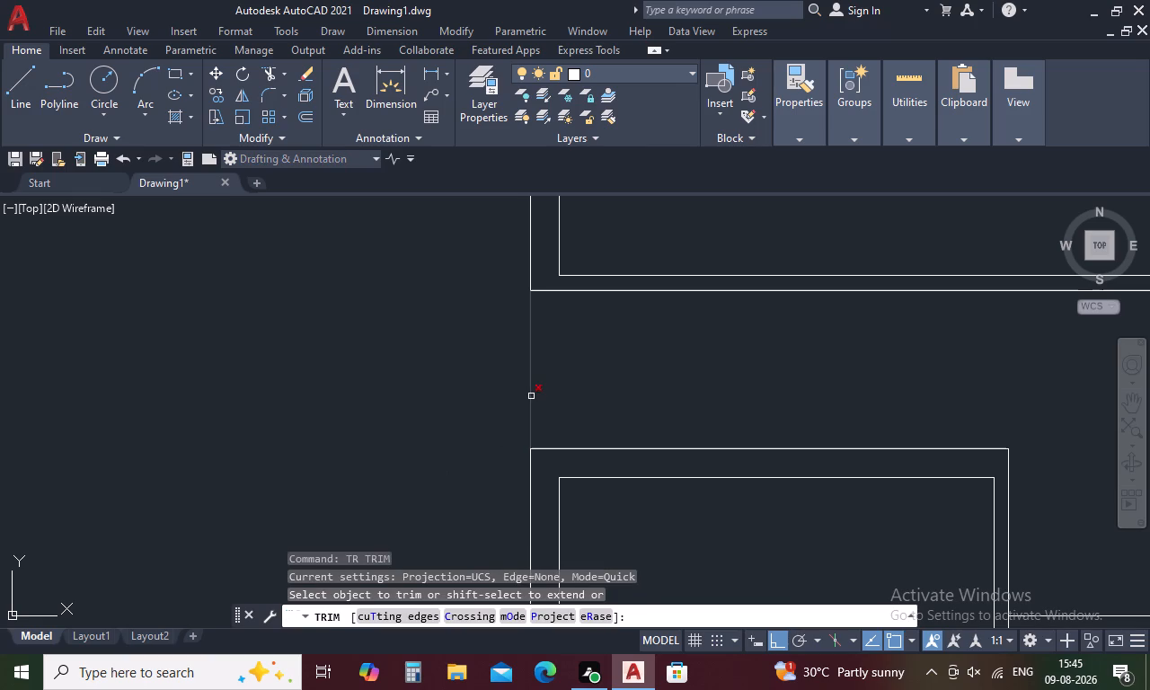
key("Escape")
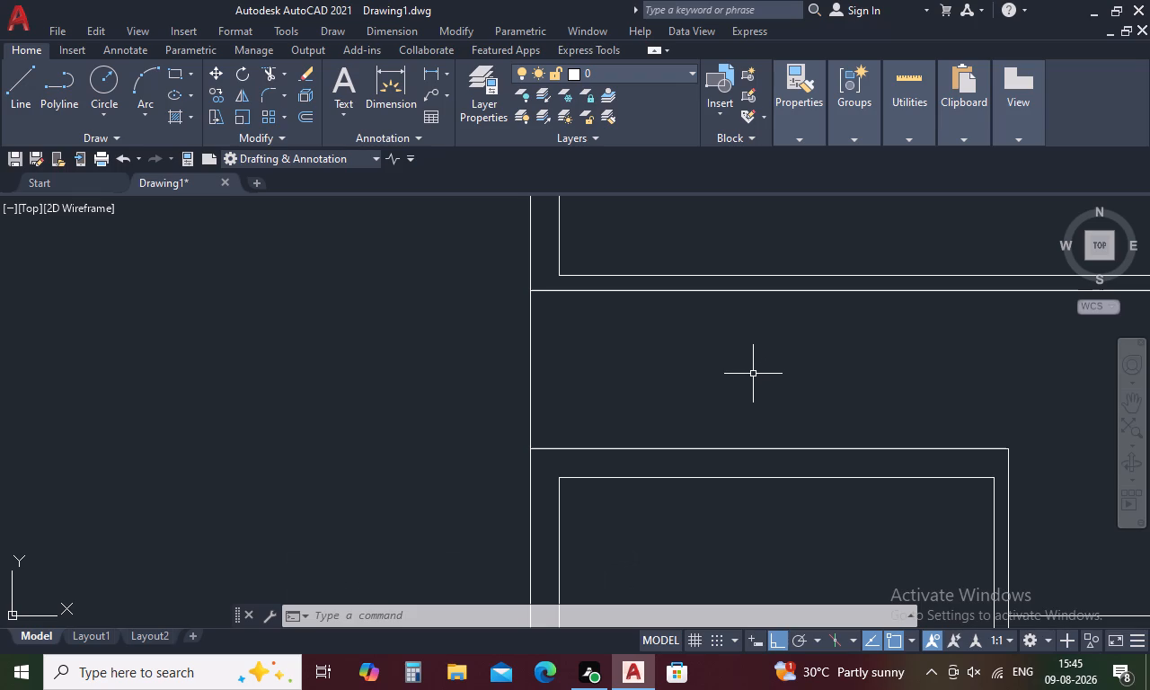
Trim the bottom wall's inner line between the faces of the three partitions, and both cross lines inside the middle partition.
scroll(753, 374, "down", 2)
middle_click_drag(874, 381, 873, 384)
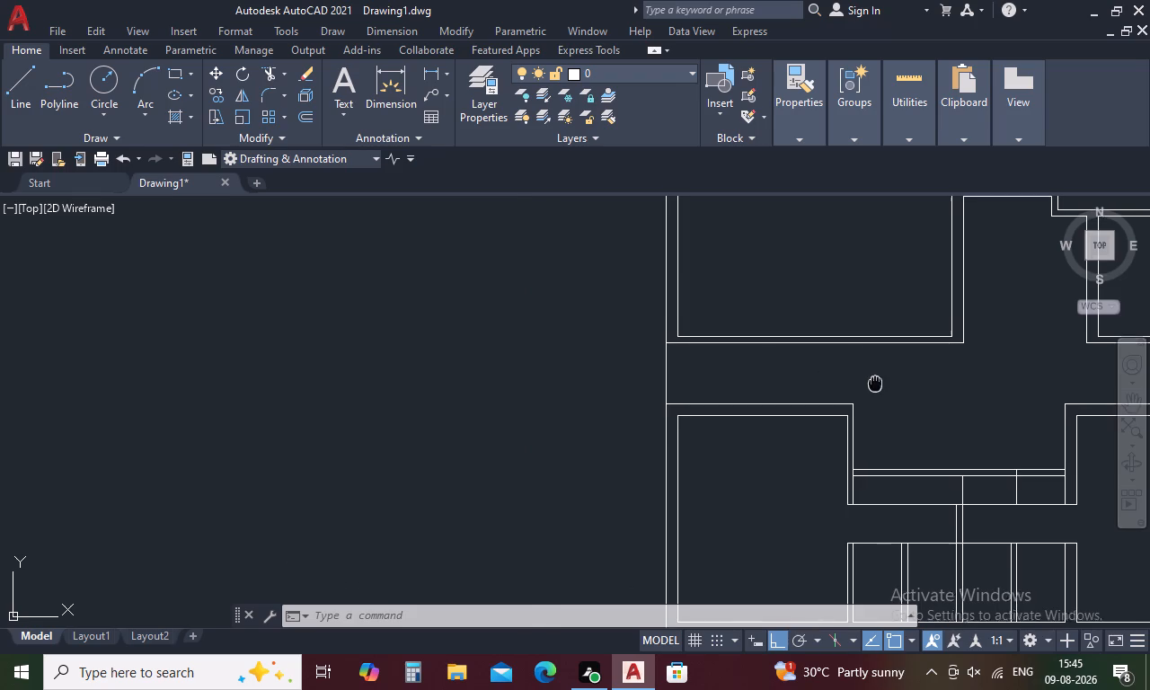
middle_click_drag(873, 384, 747, 383)
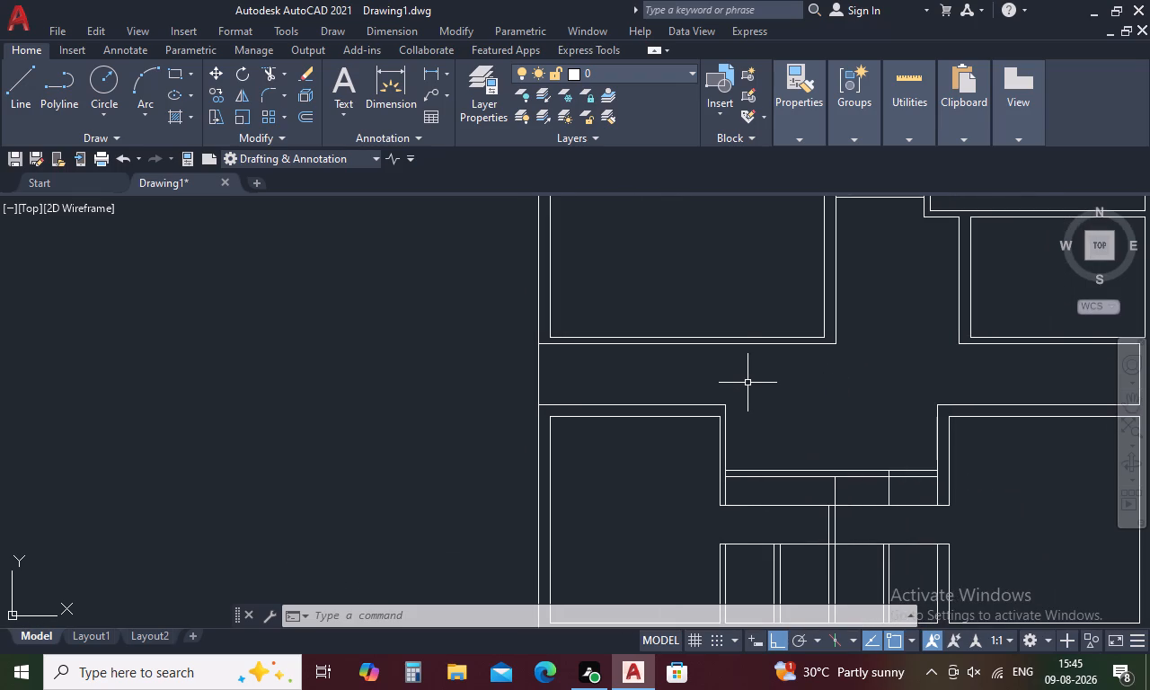
scroll(748, 385, "down", 2)
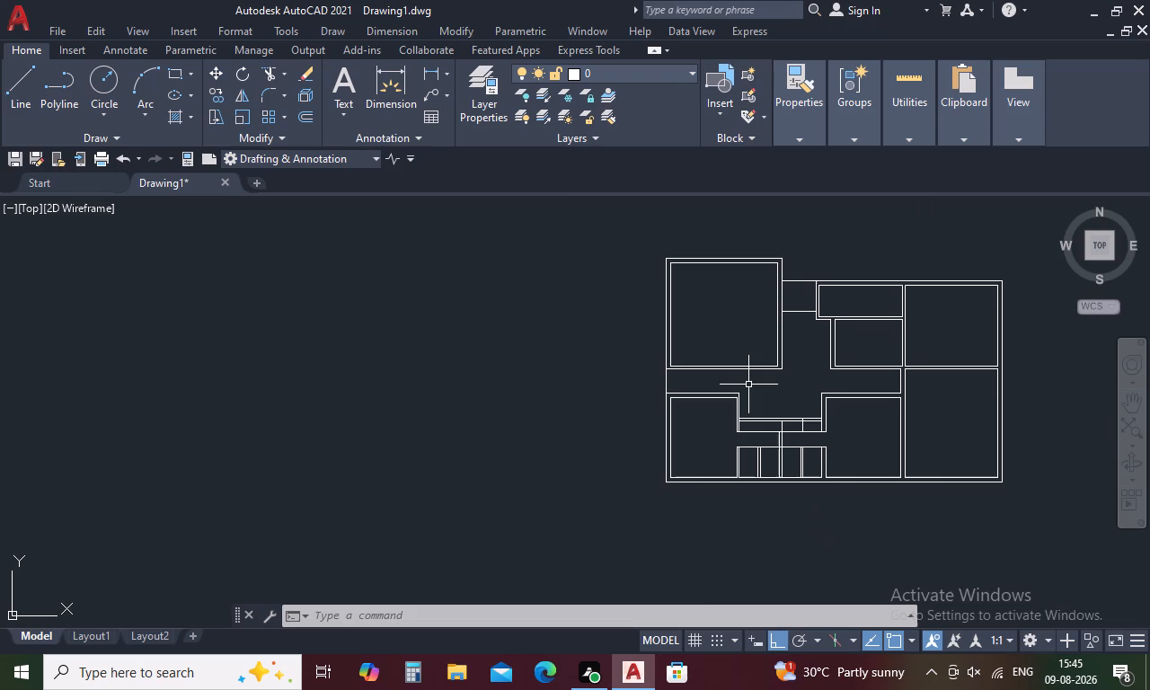
middle_click_drag(772, 393, 639, 398)
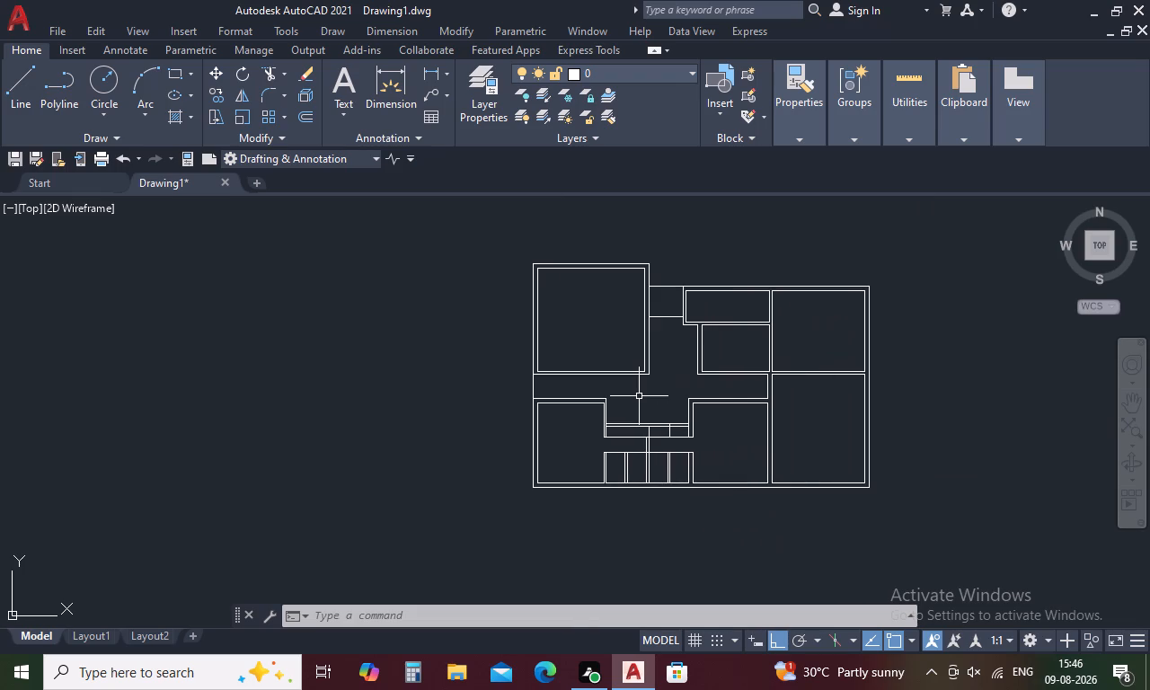
scroll(640, 406, "up", 1)
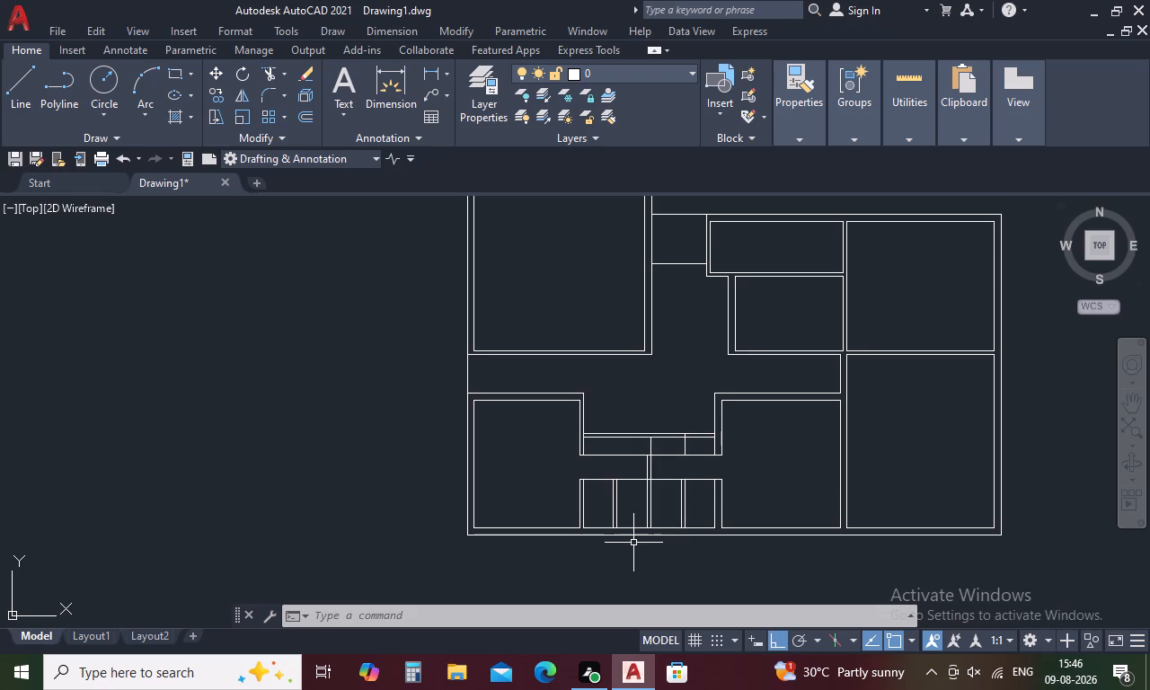
key("Escape")
key("Escape")
type("TR")
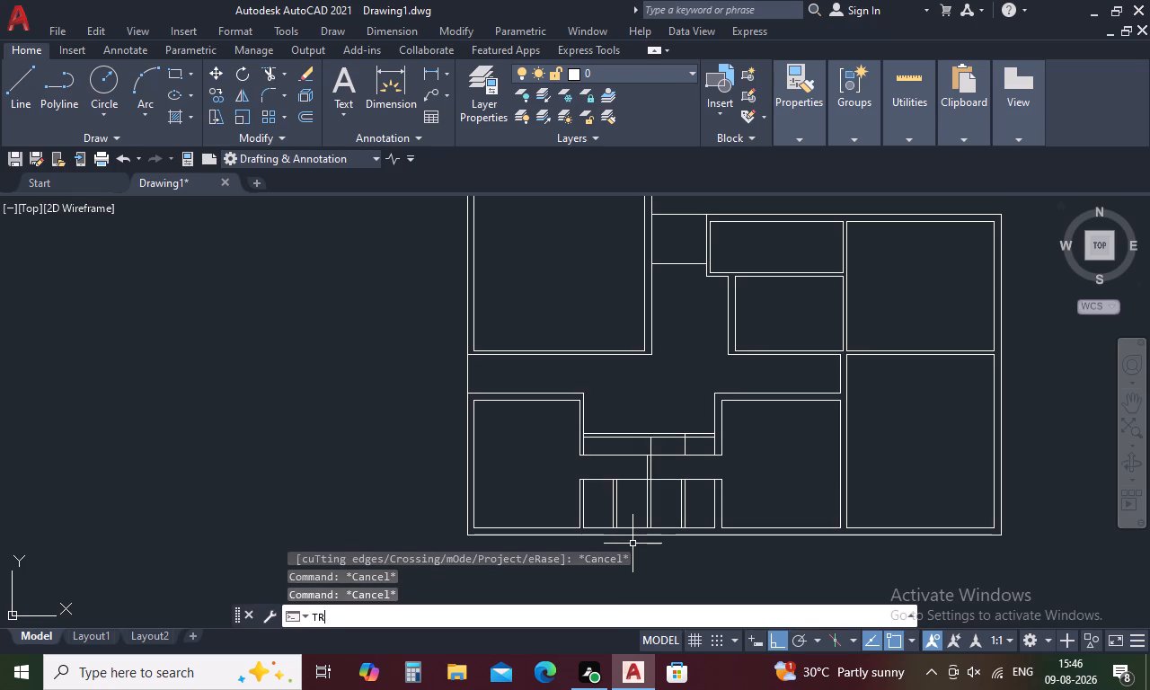
key("space")
scroll(603, 535, "up", 3)
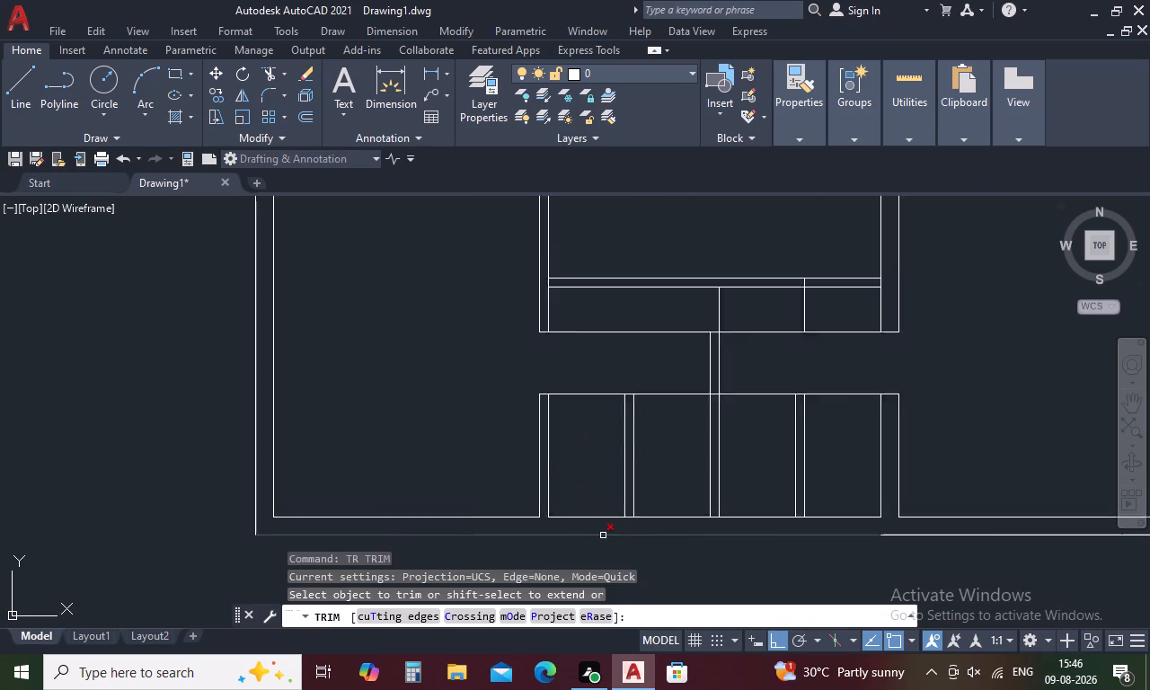
left_click(641, 508)
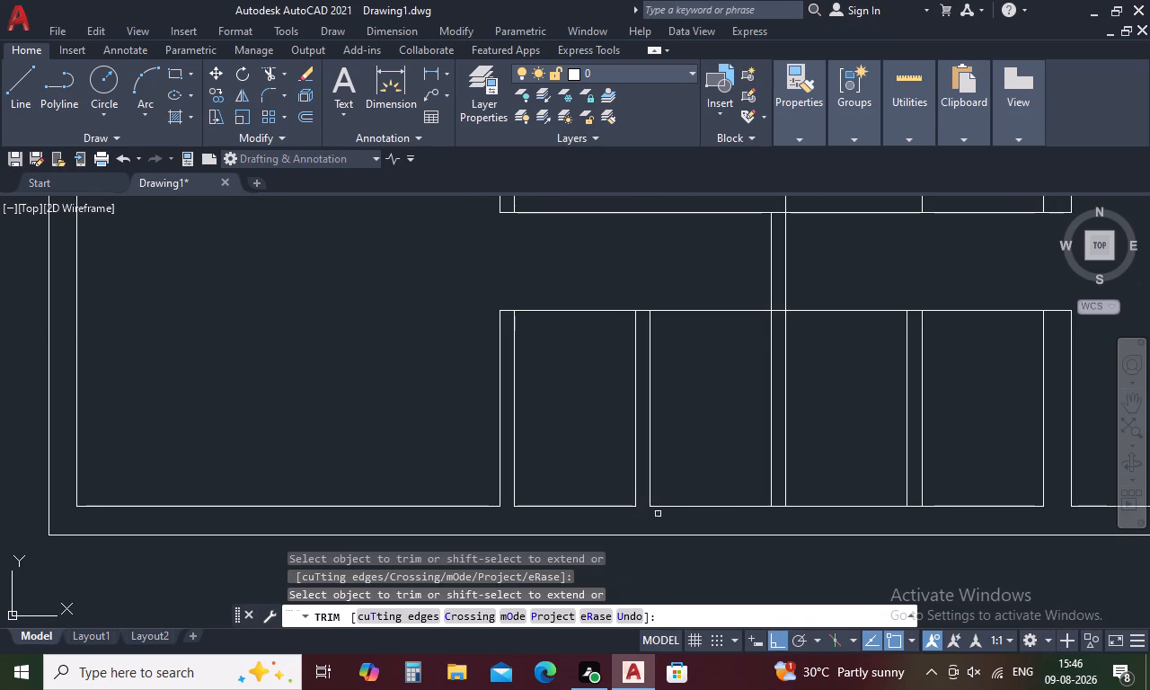
left_click(780, 508)
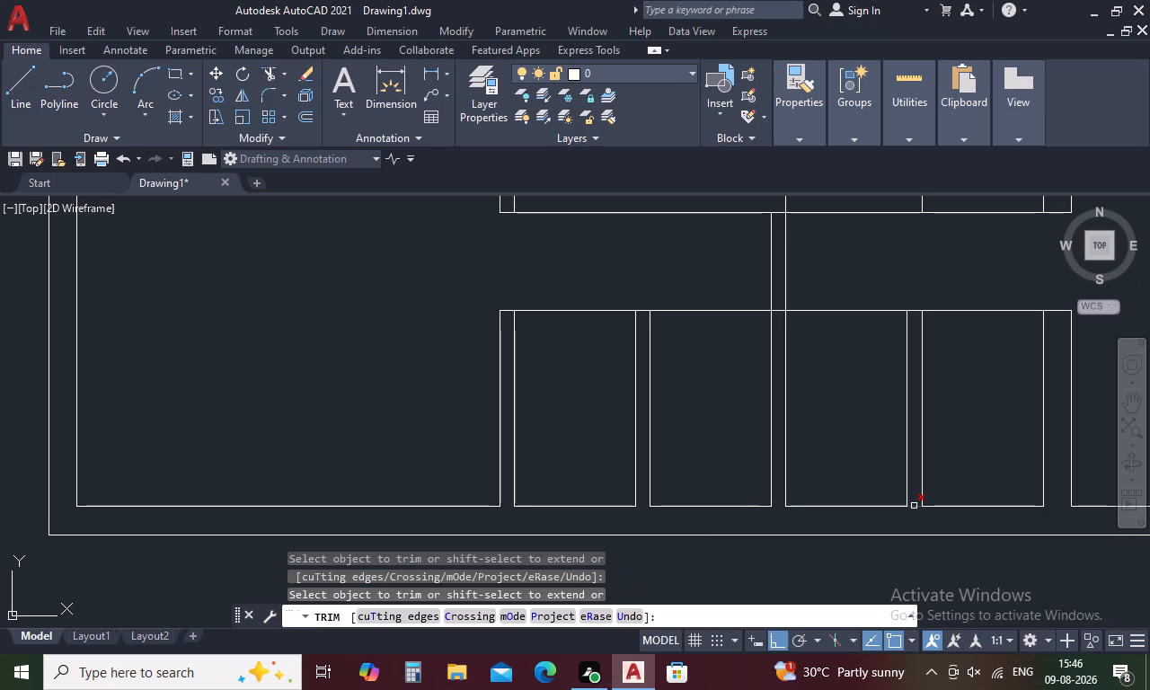
left_click(914, 506)
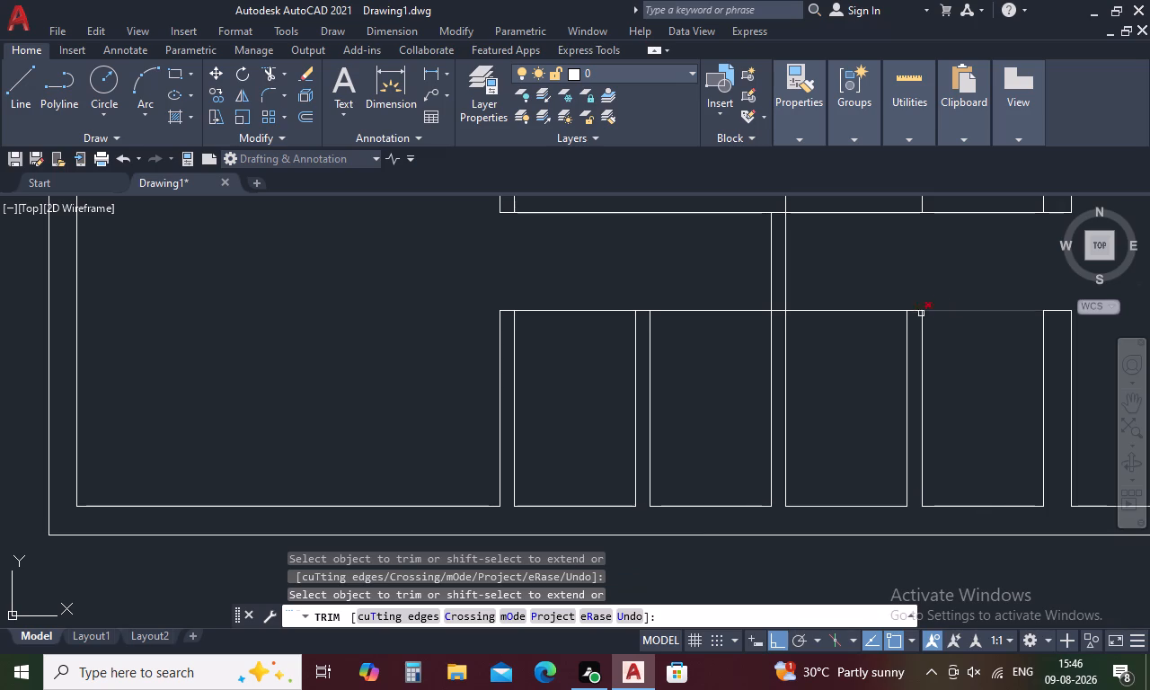
left_click(779, 311)
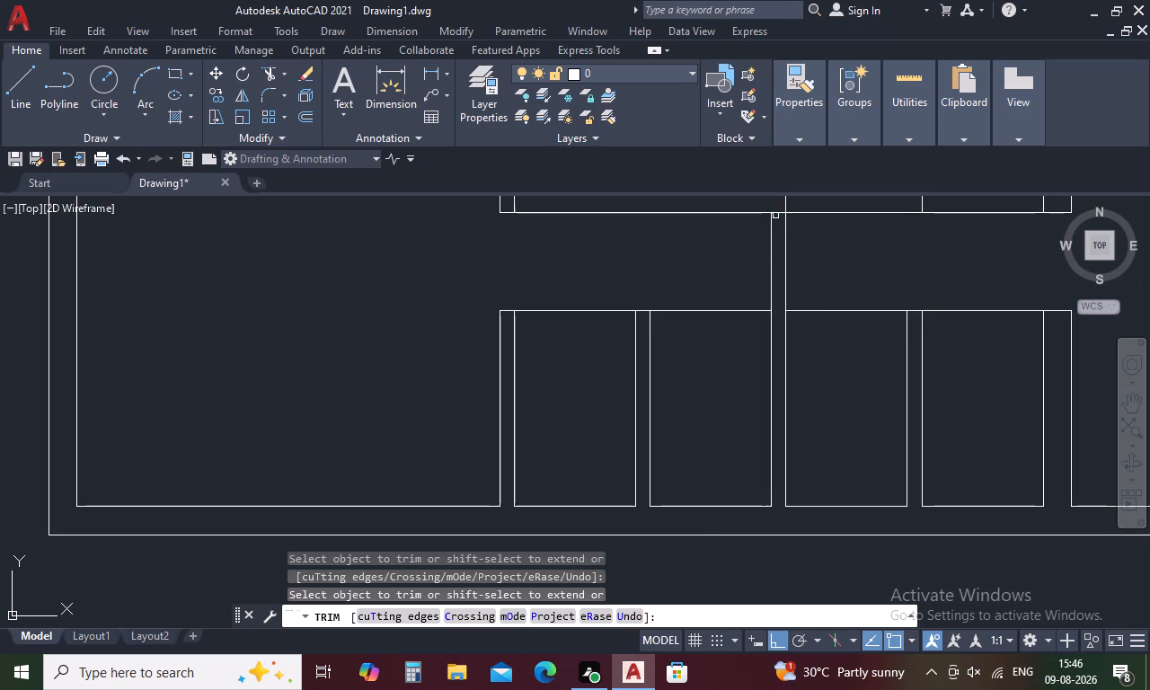
left_click(777, 214)
Trim the short line pieces inside the upper cross wall at the third partition and at both side walls.
scroll(676, 296, "down", 1)
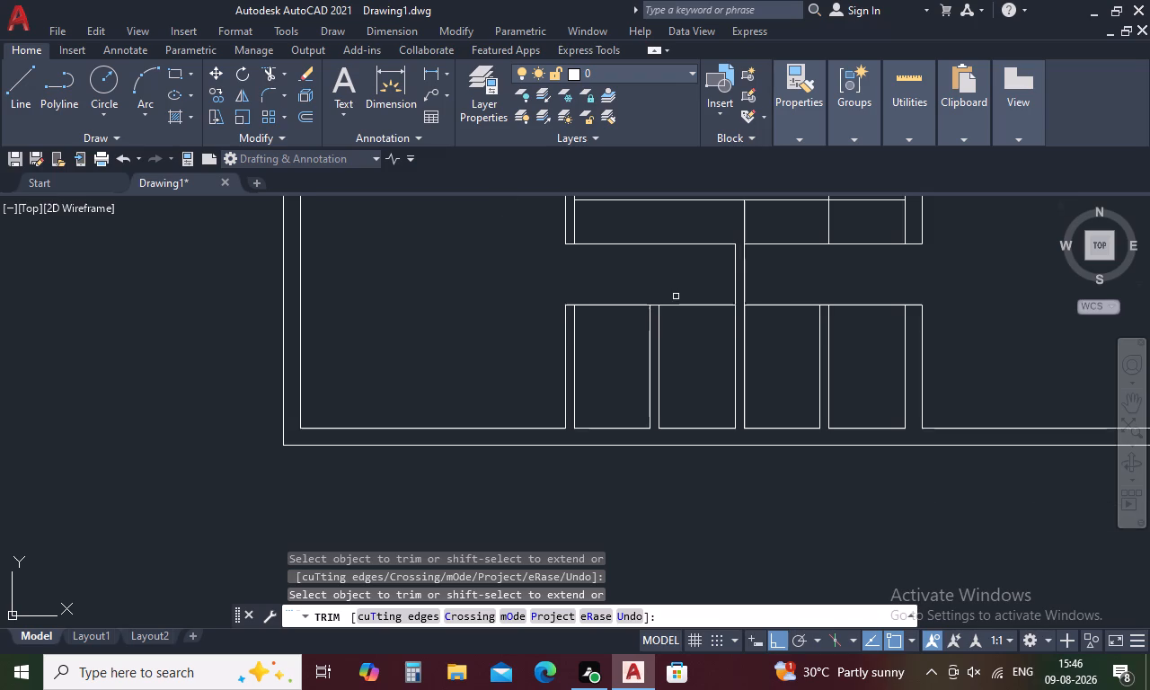
middle_click_drag(821, 263, 790, 395)
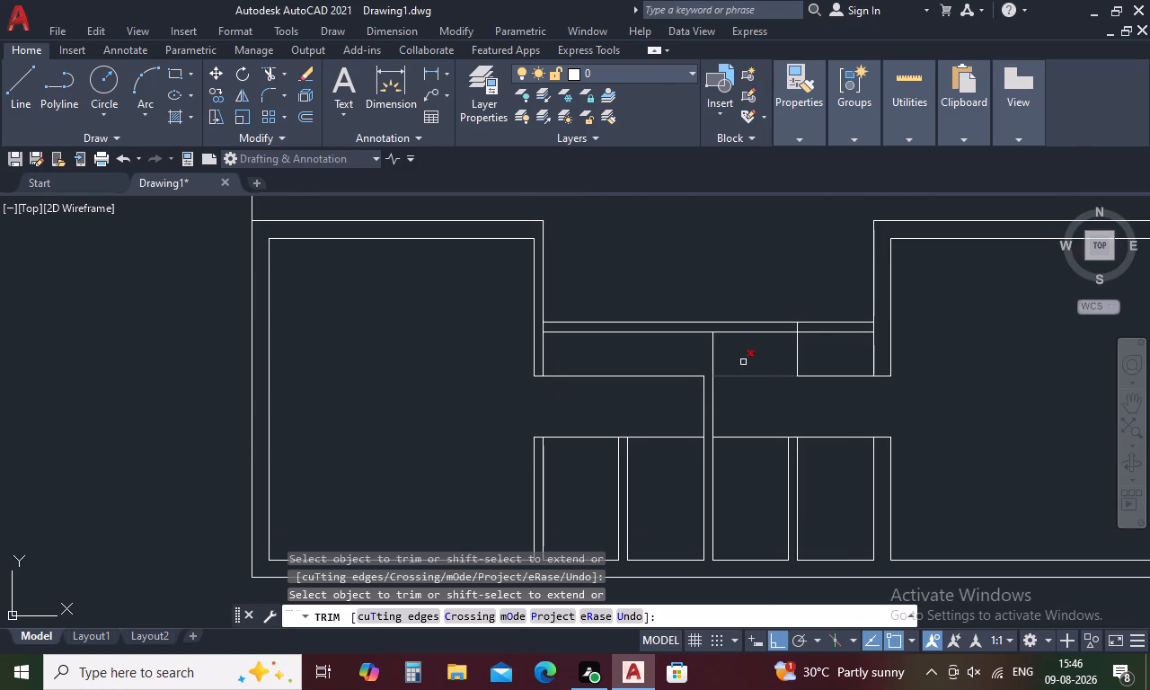
left_click(798, 326)
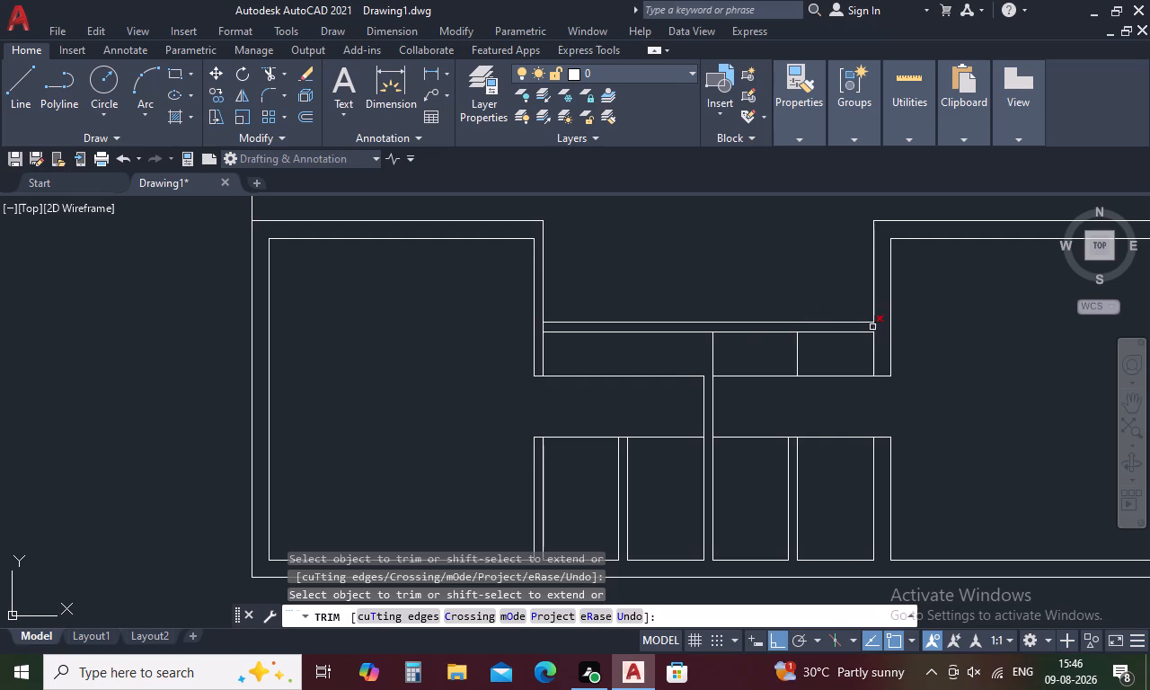
left_click(872, 328)
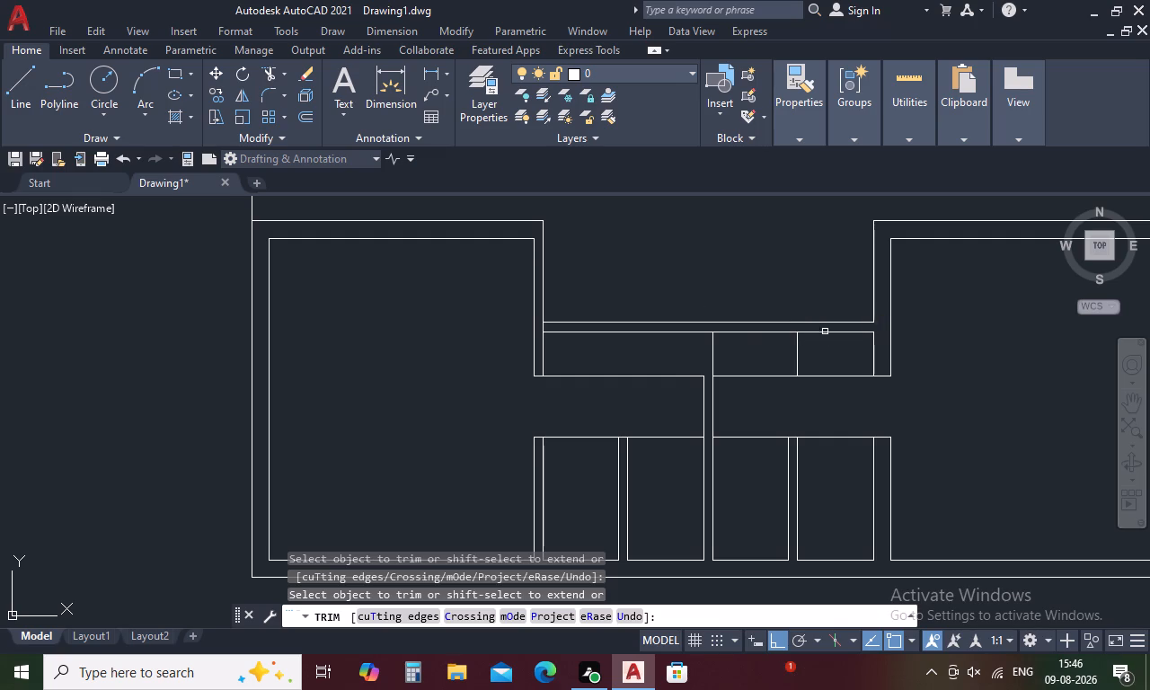
left_click(544, 327)
scroll(923, 419, "down", 1)
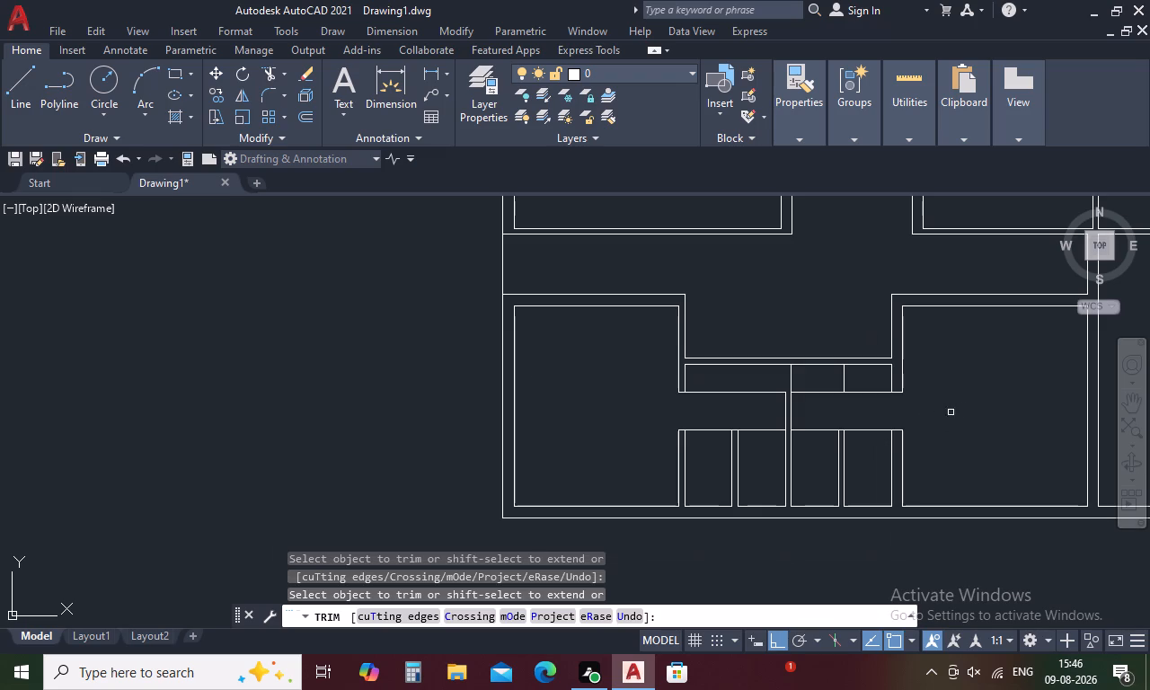
middle_click_drag(981, 402, 756, 455)
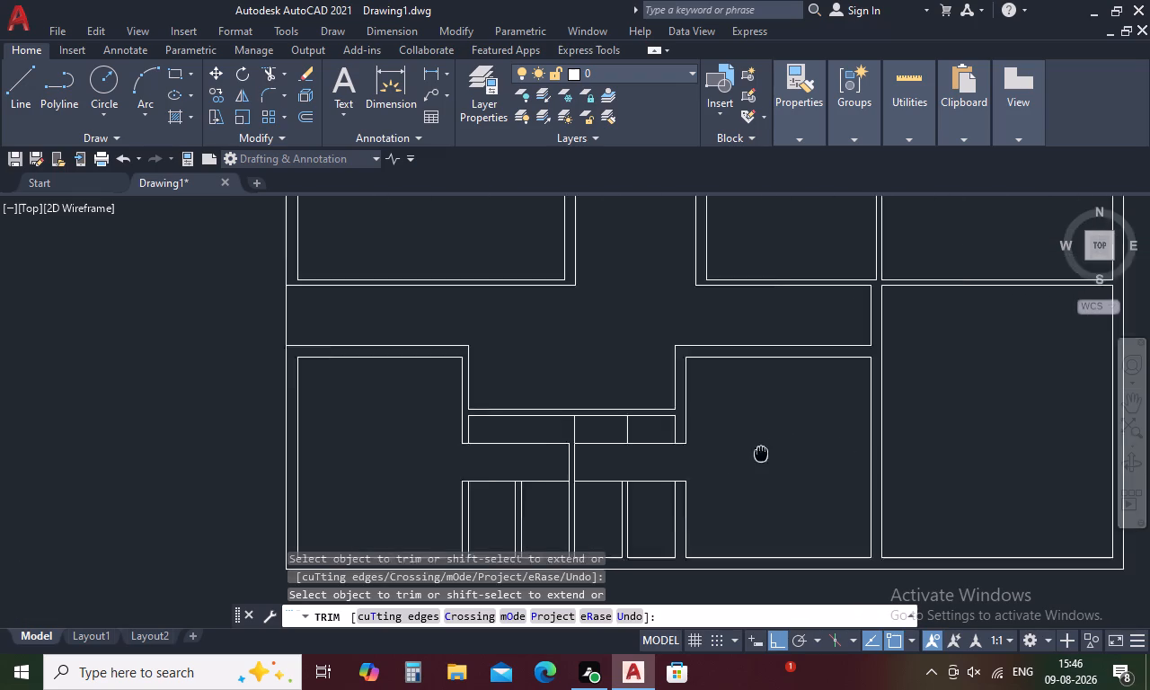
middle_click_drag(756, 455, 647, 467)
scroll(681, 418, "down", 1)
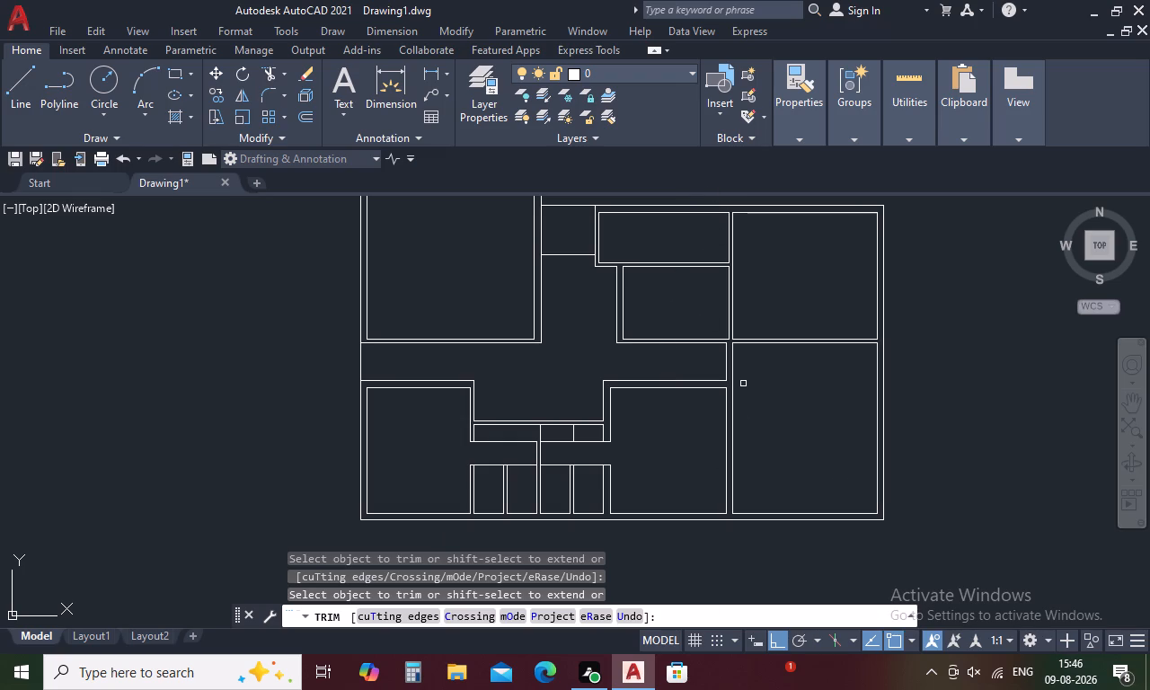
key("Escape")
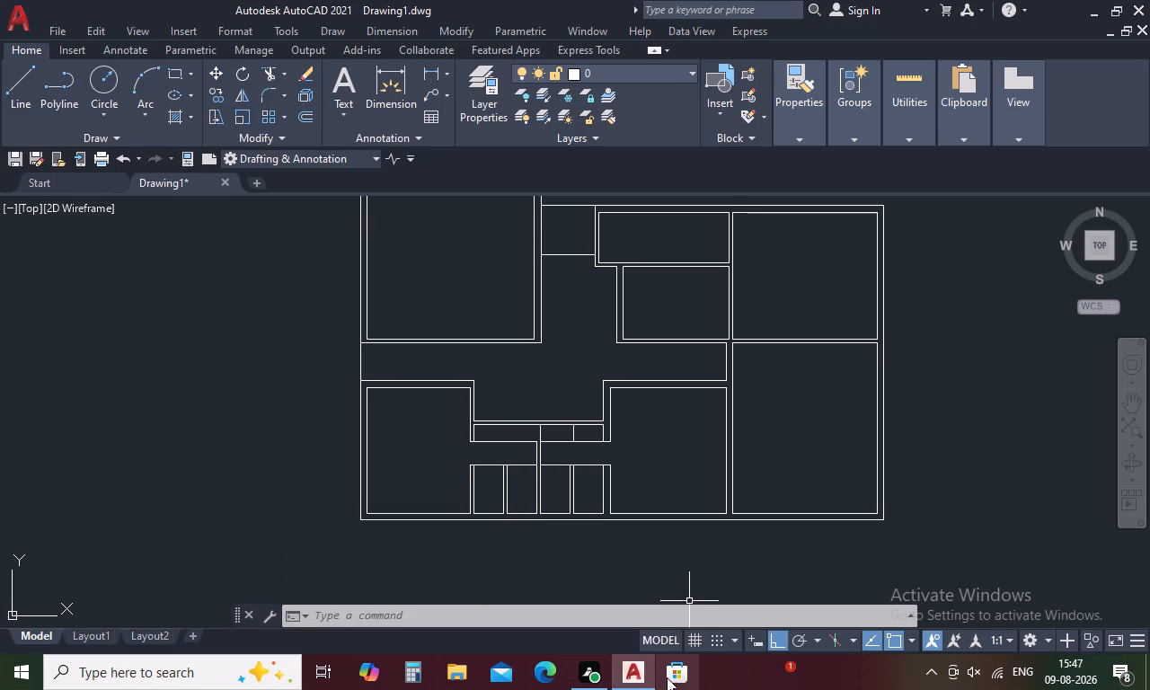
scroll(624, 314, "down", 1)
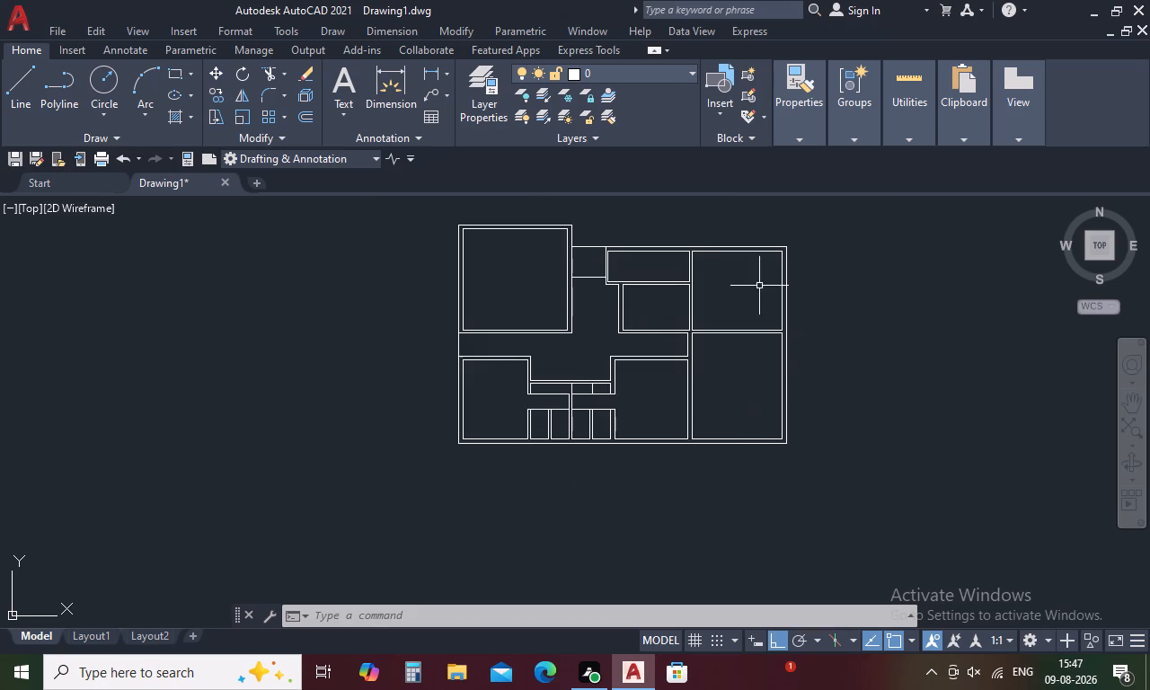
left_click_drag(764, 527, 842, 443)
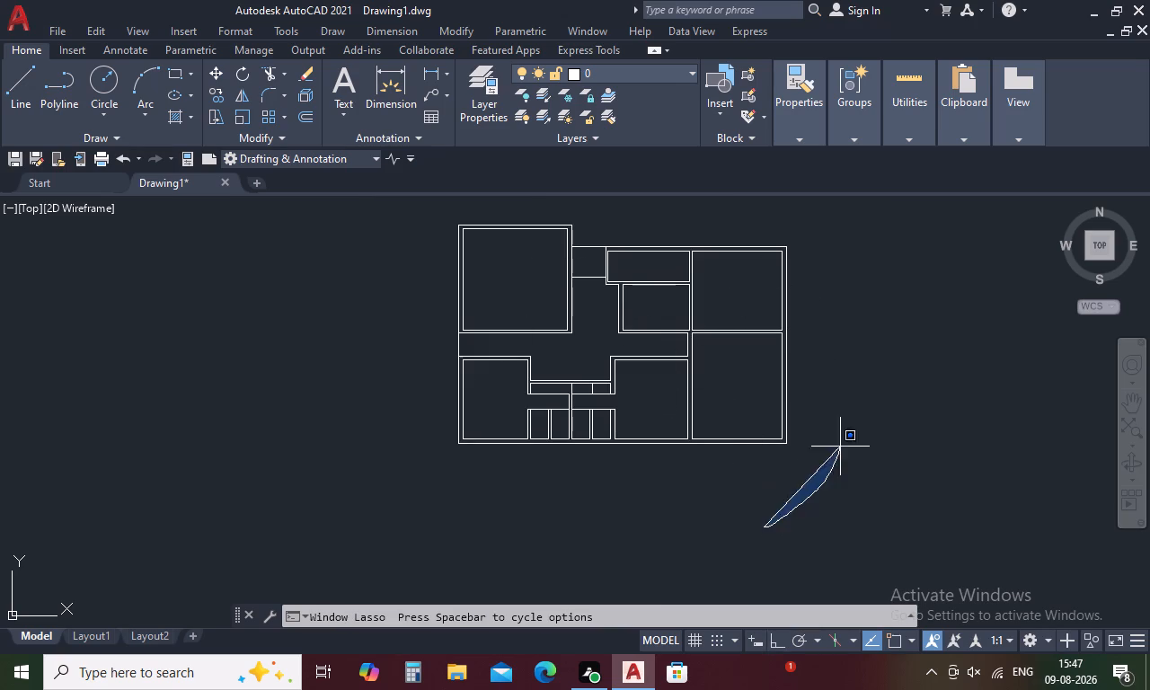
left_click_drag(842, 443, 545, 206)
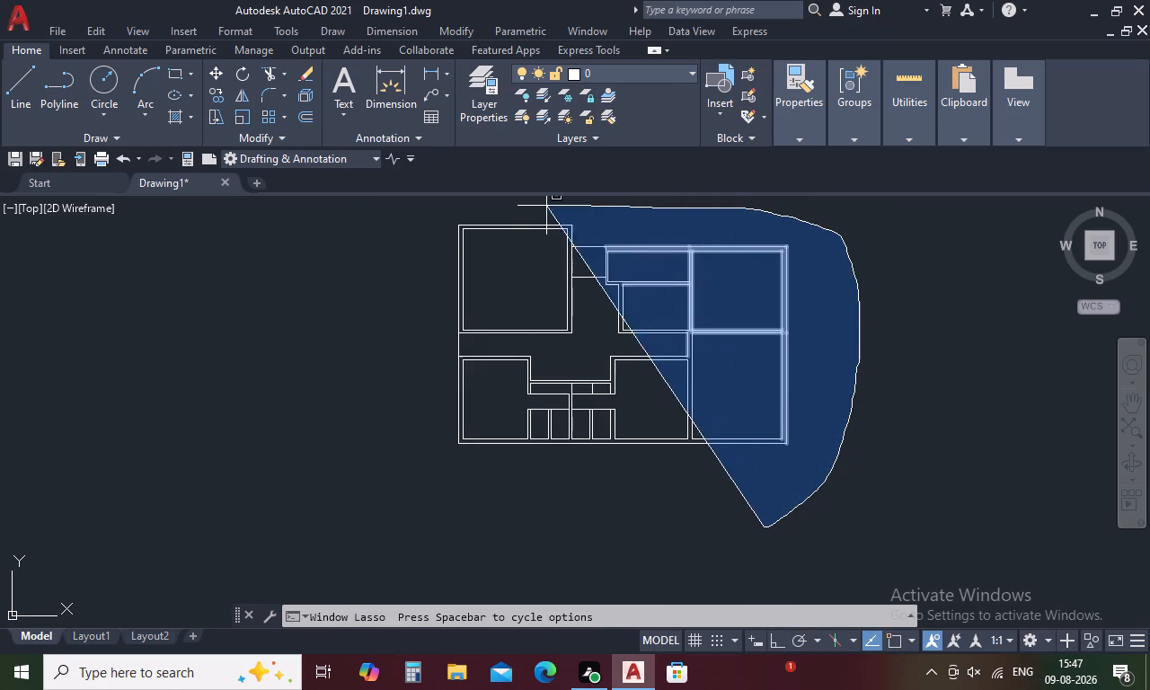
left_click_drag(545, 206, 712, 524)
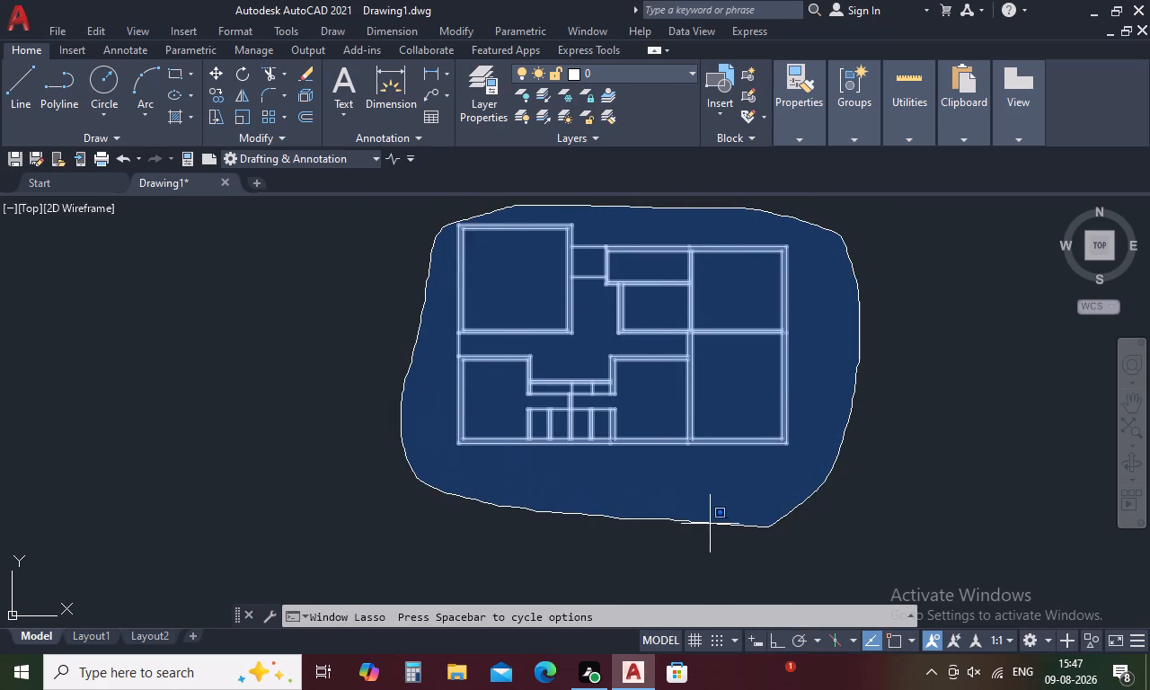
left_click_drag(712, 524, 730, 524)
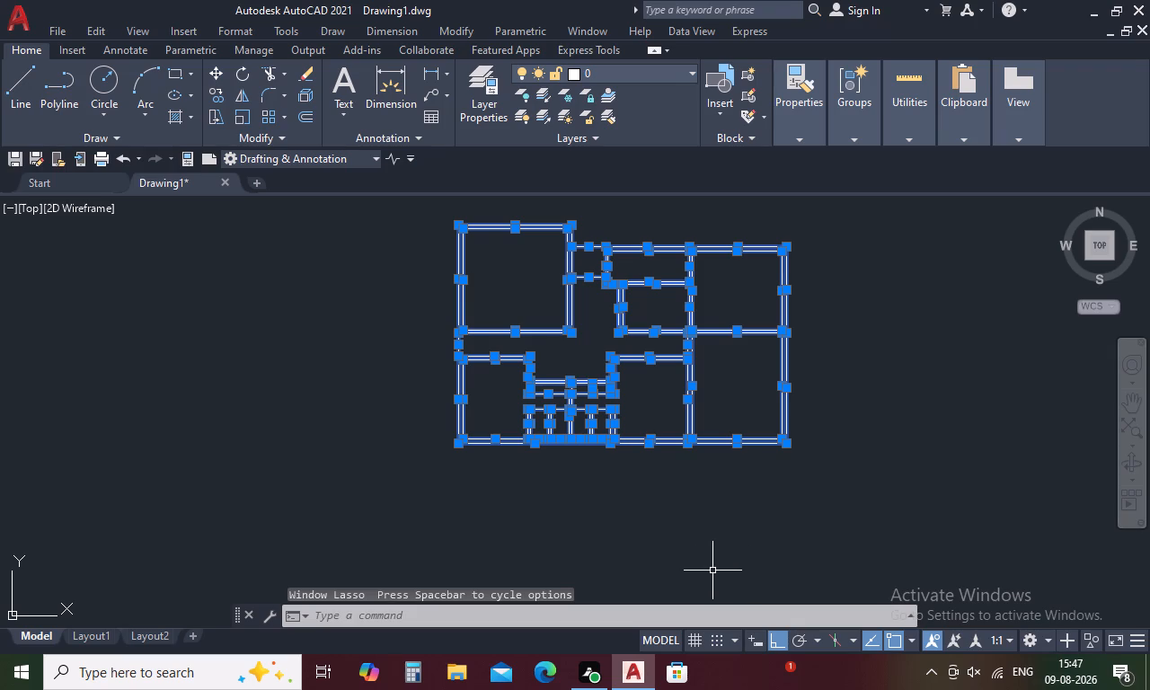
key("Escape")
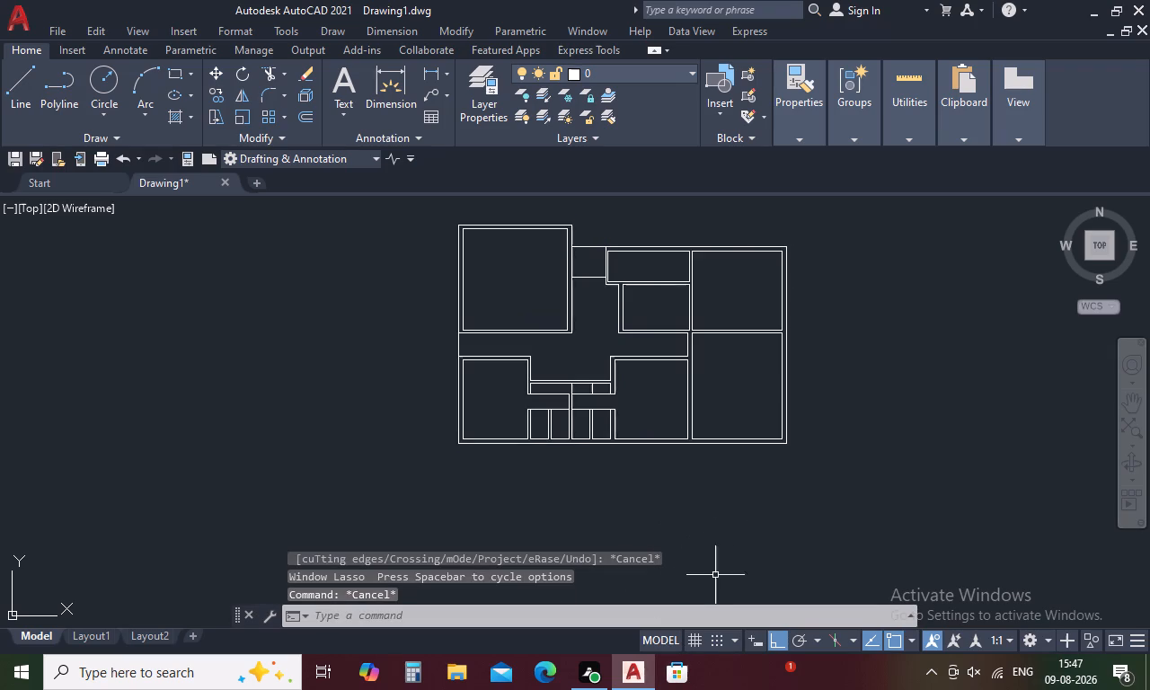
Measure the corridor's left end from the lower left room's outer corner to the upper room's outer corner.
key("Escape")
key("d")
type("I")
key("space")
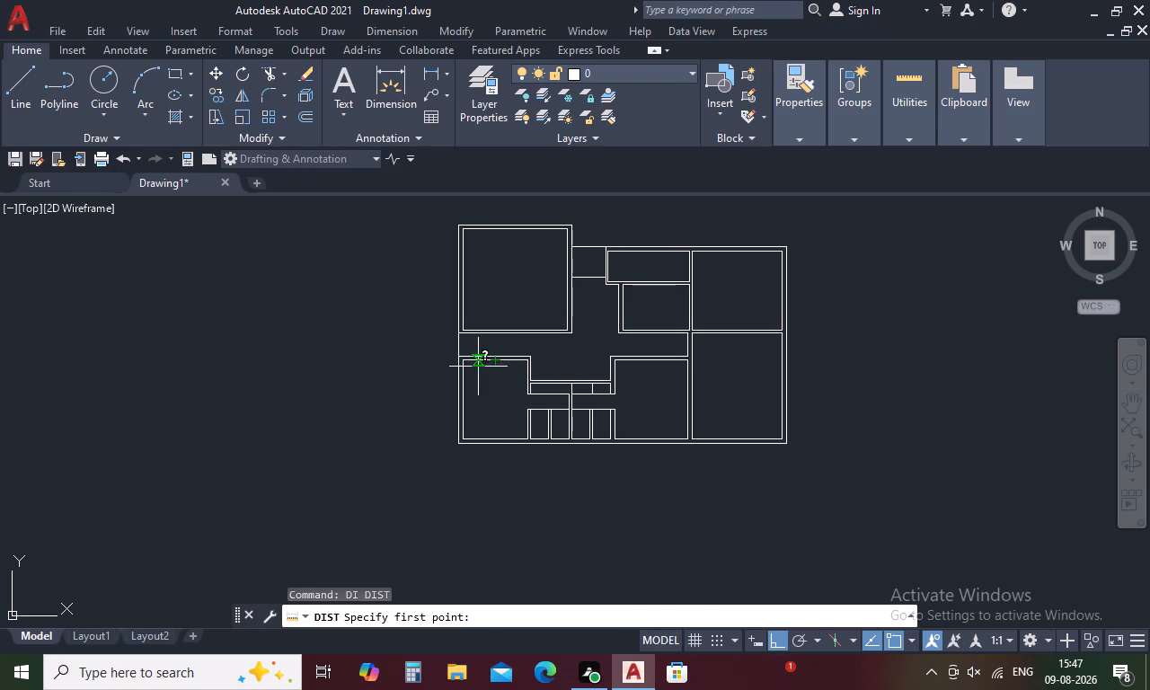
scroll(449, 349, "up", 3)
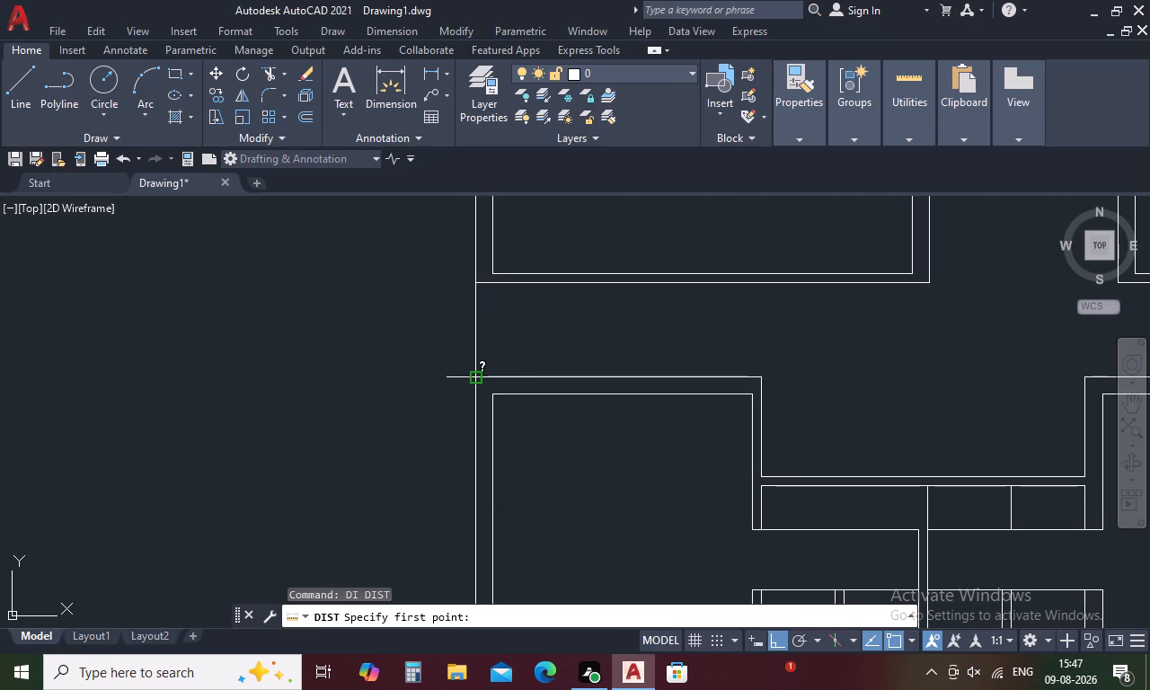
left_click(477, 383)
left_click(474, 285)
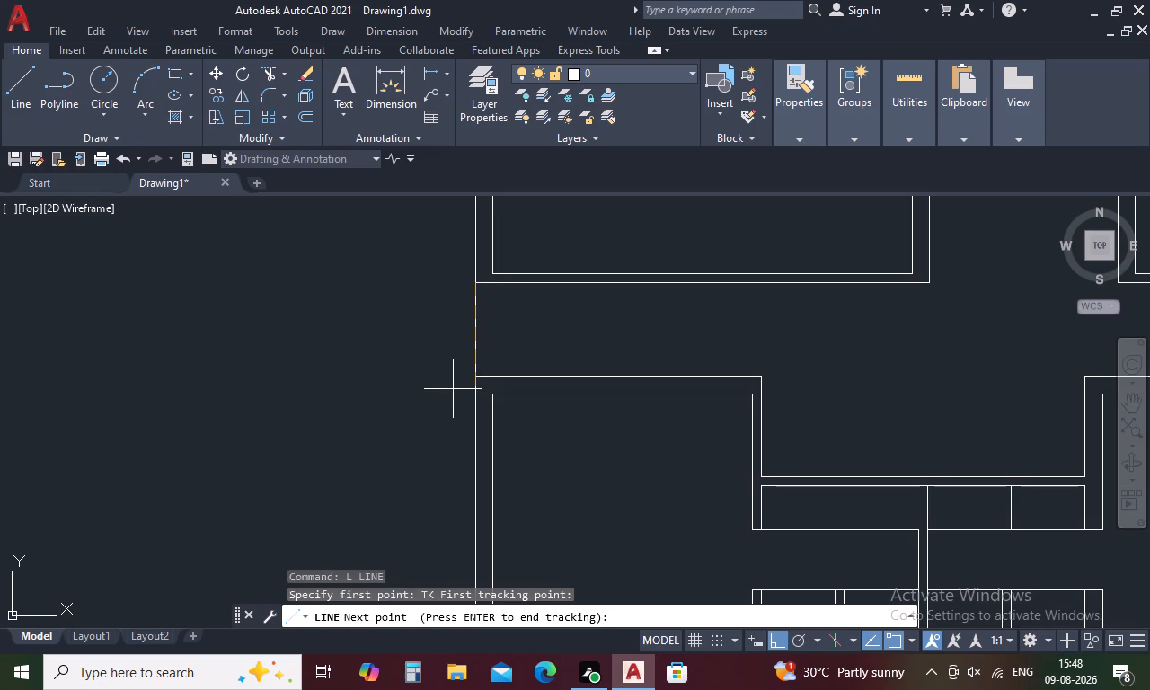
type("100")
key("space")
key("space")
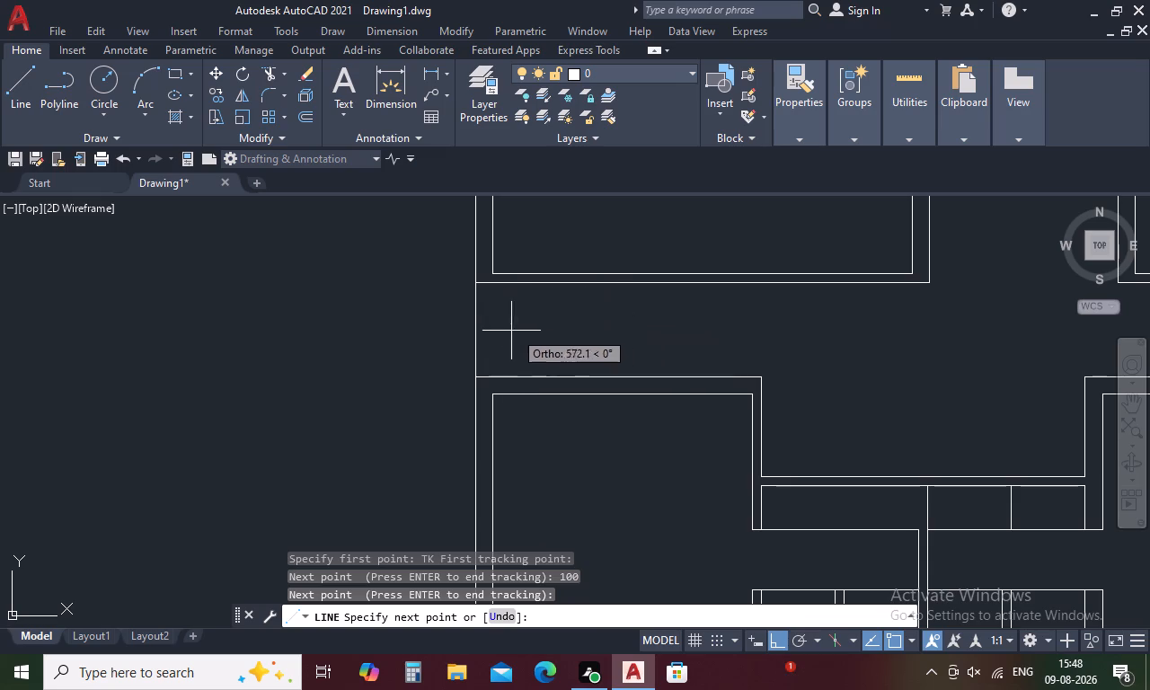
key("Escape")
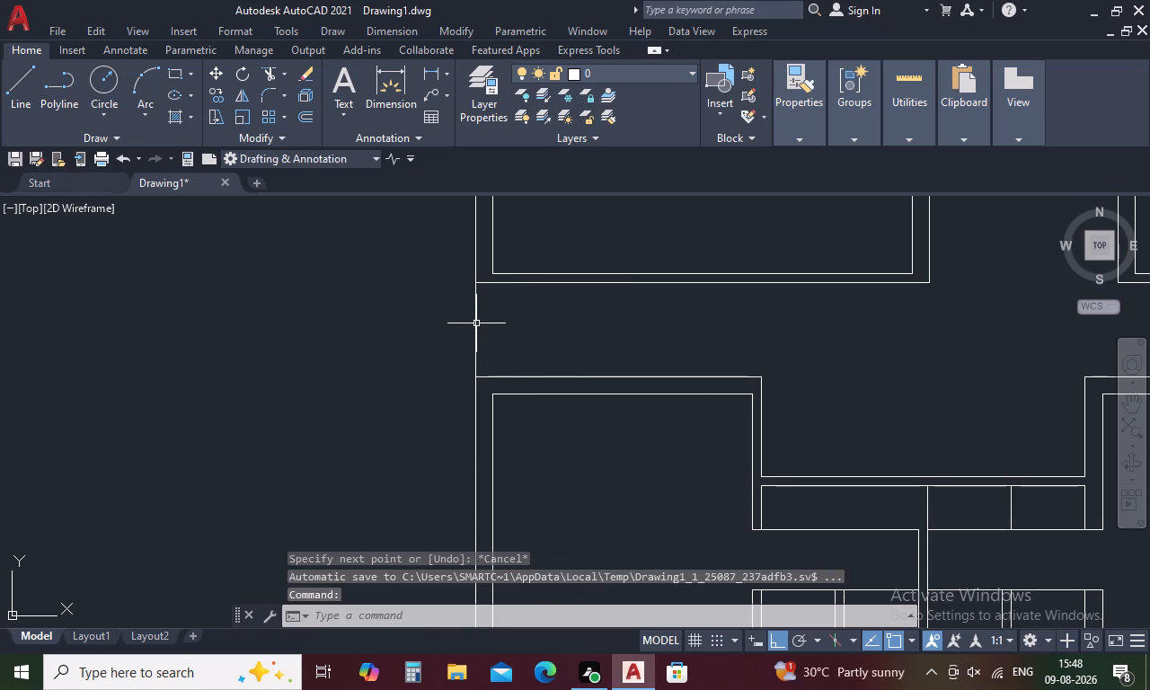
Extend the left wall's inner lines of the upper and lower left rooms to the corridor's upper and lower edges.
key("e")
key("x")
key("space")
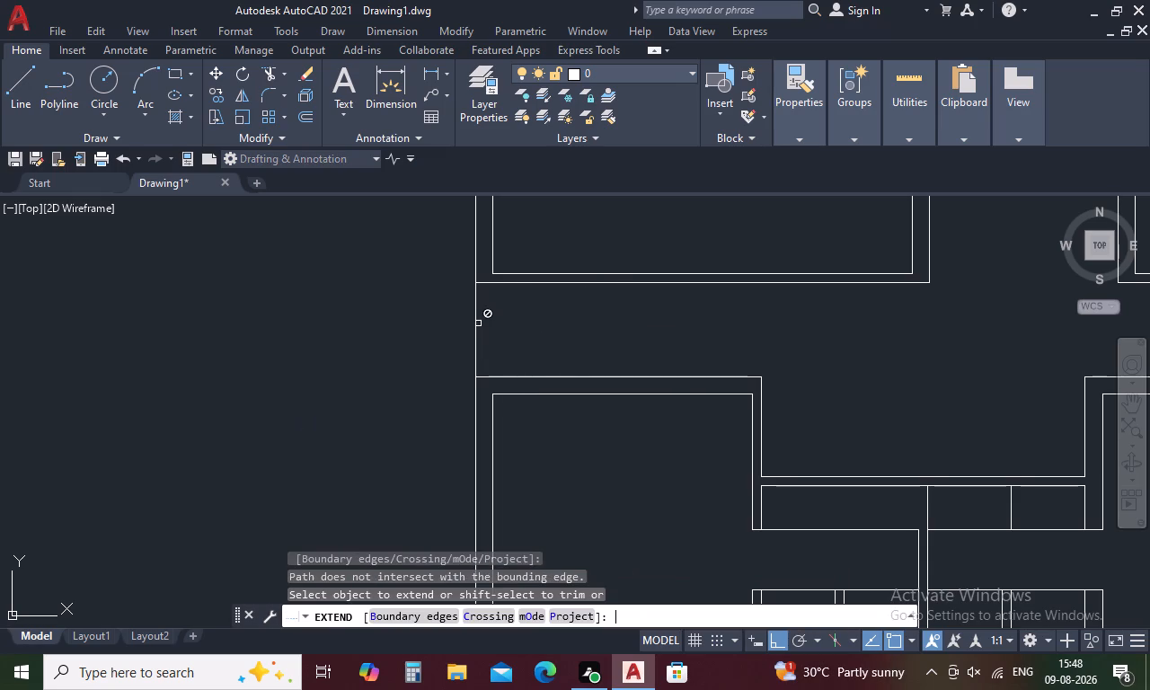
left_click(492, 258)
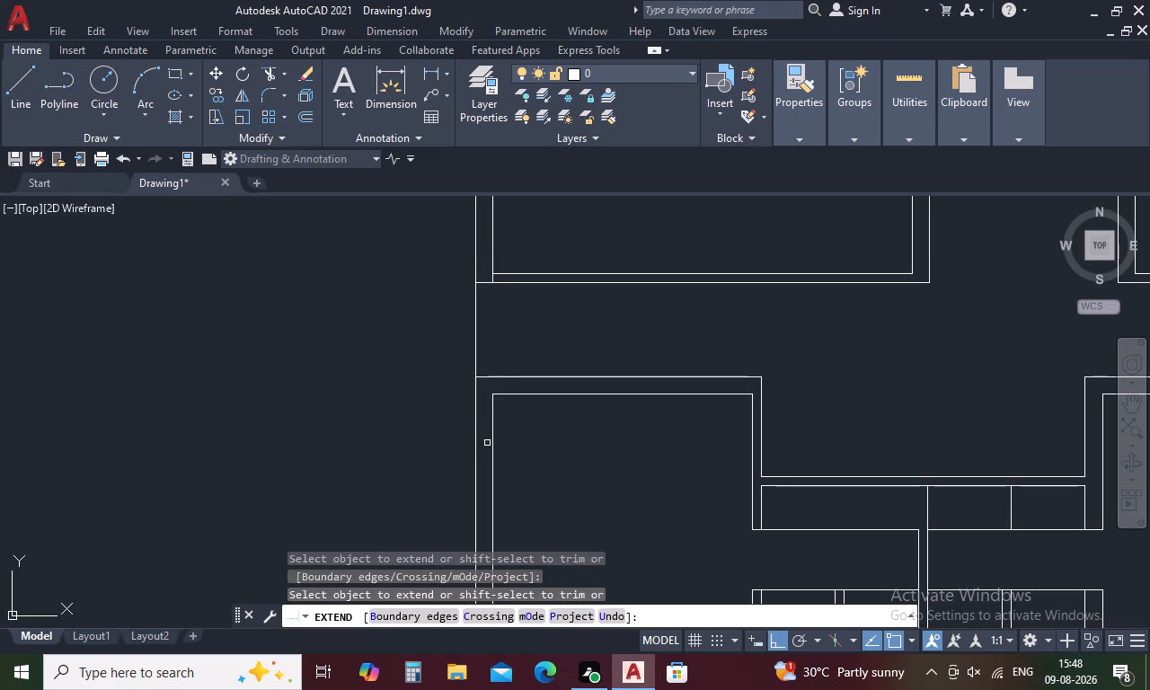
left_click(496, 420)
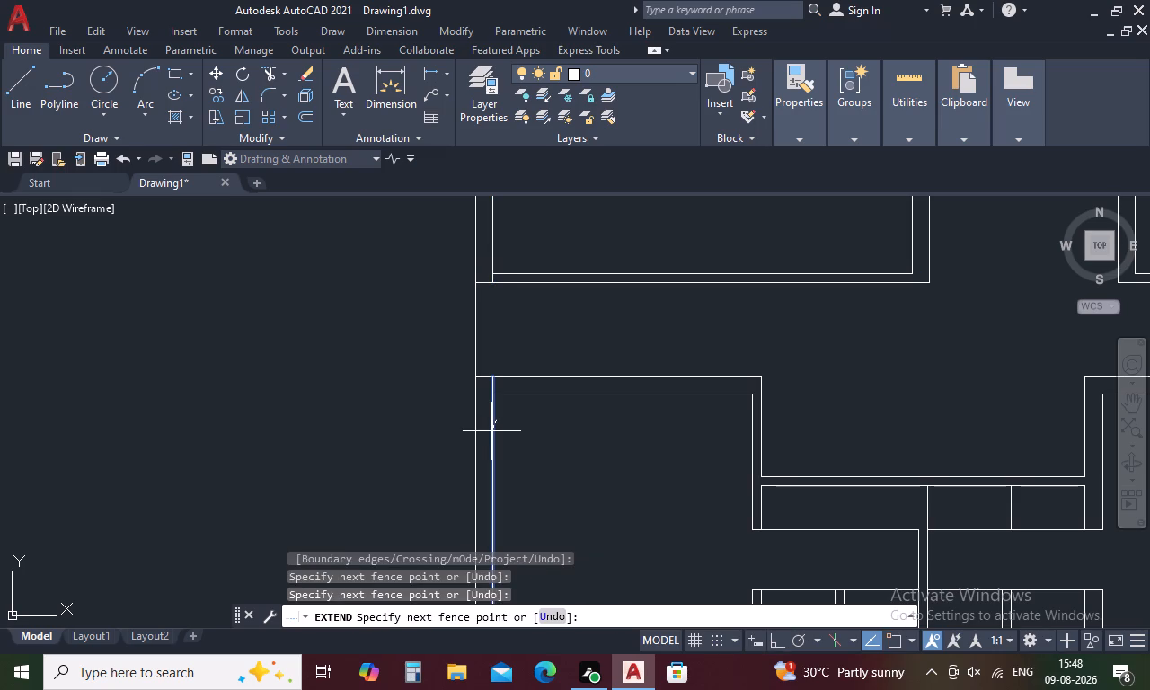
left_click(491, 431)
key("Escape")
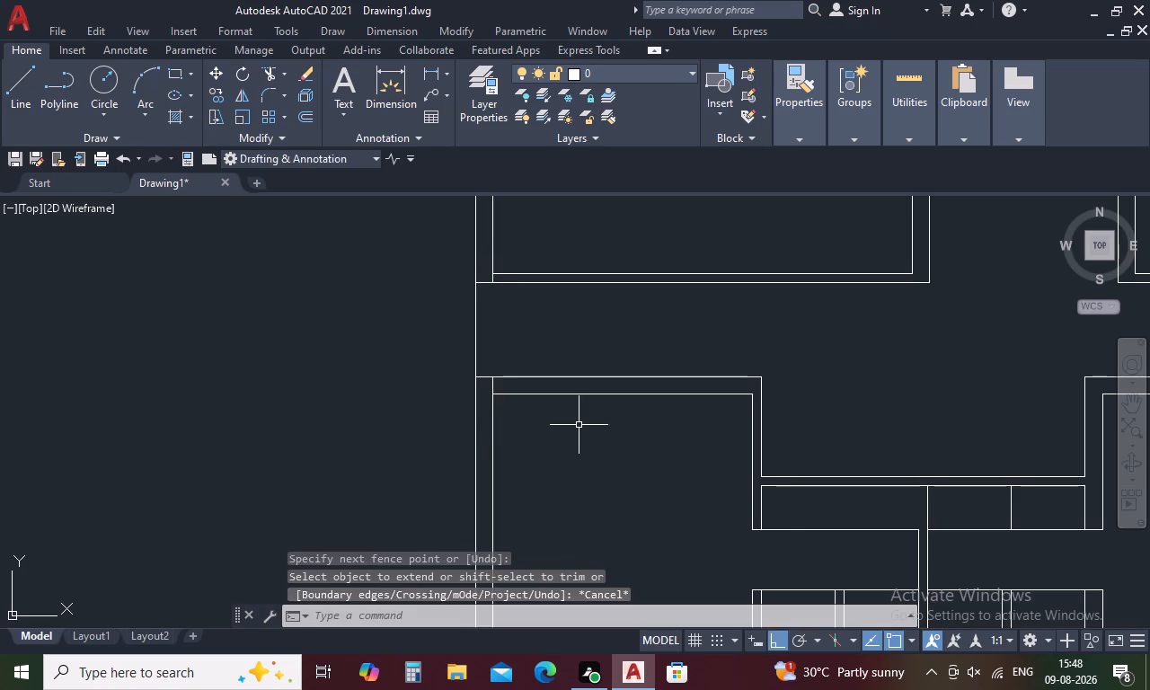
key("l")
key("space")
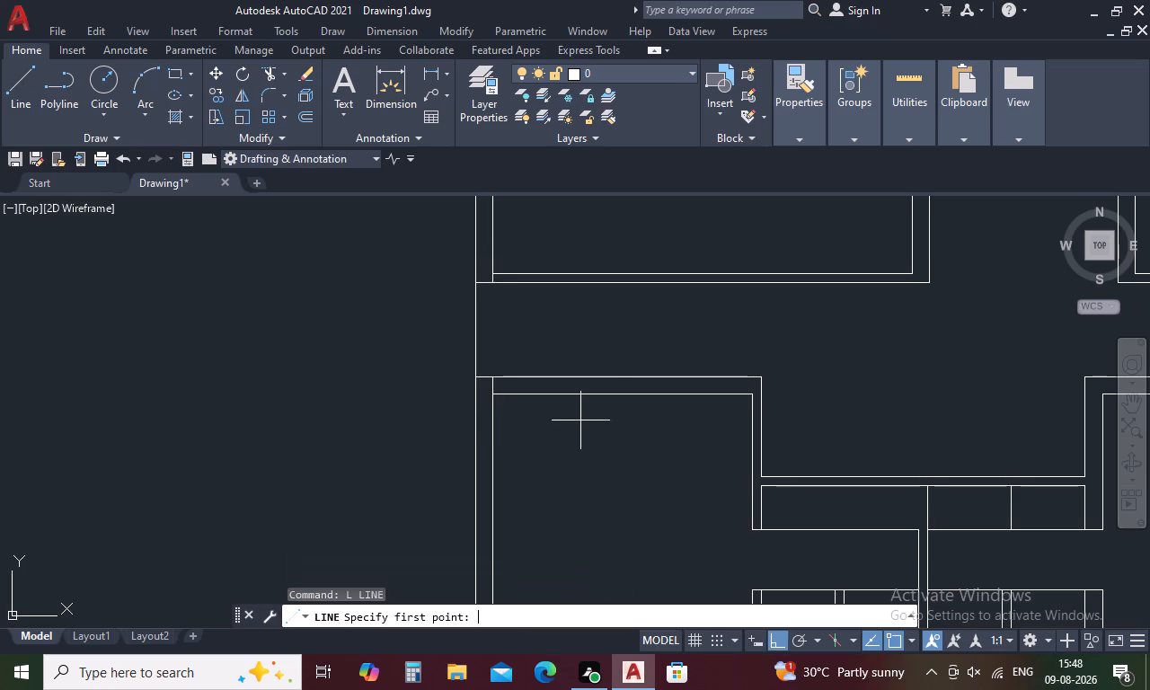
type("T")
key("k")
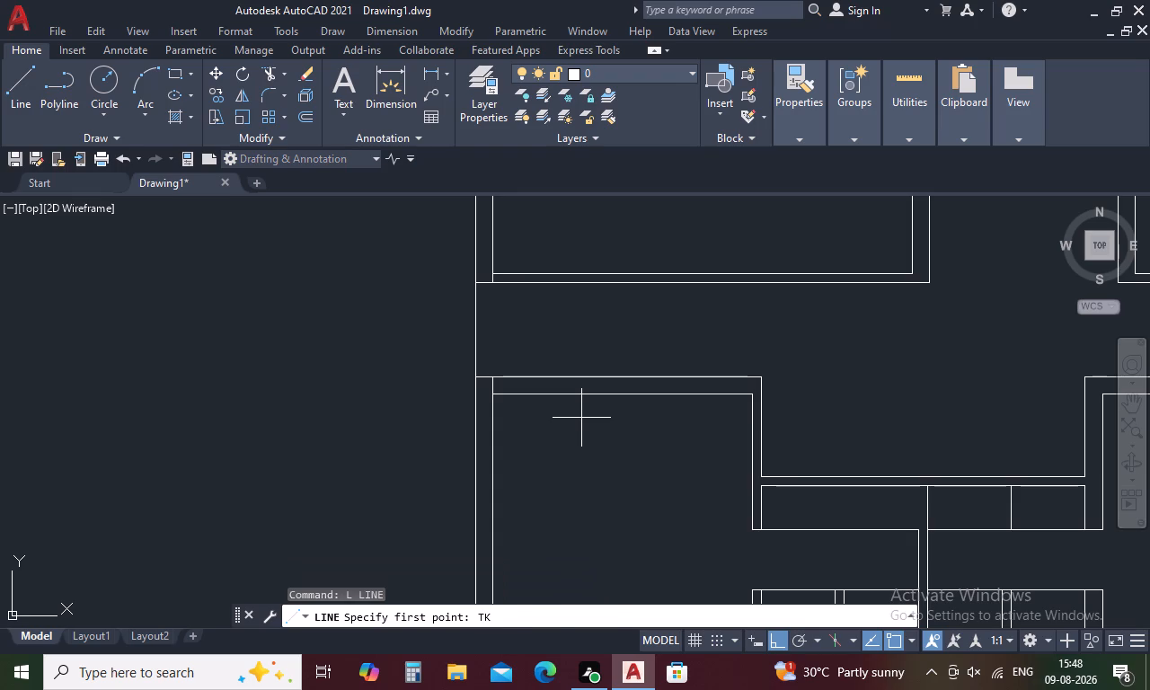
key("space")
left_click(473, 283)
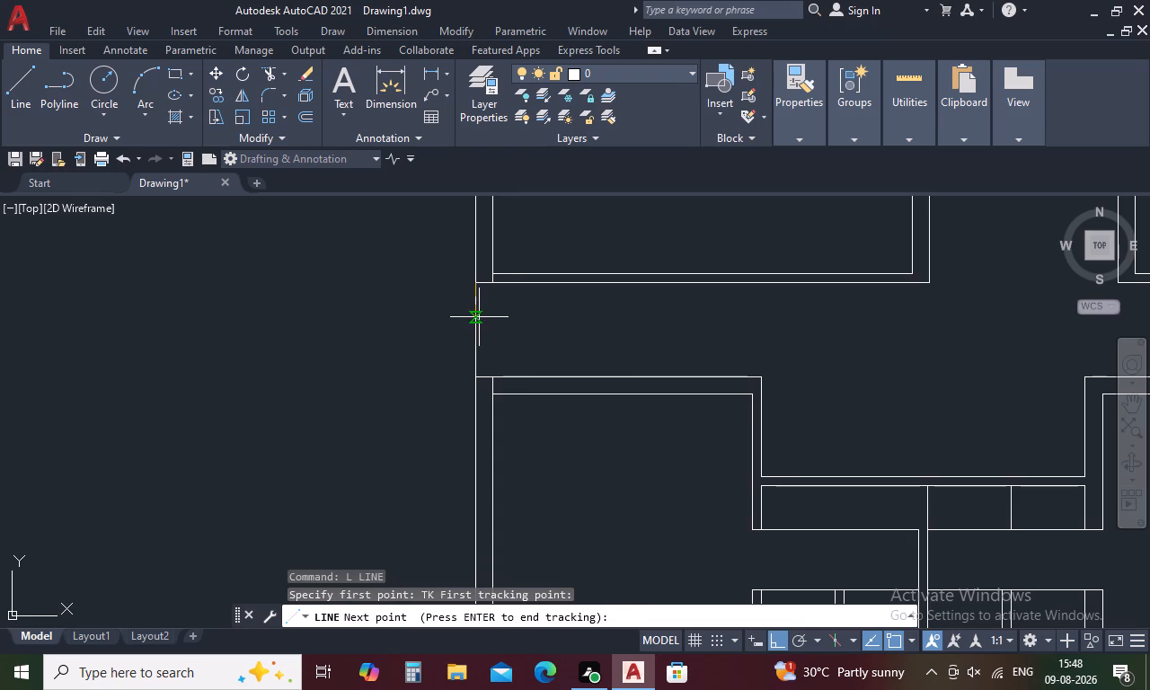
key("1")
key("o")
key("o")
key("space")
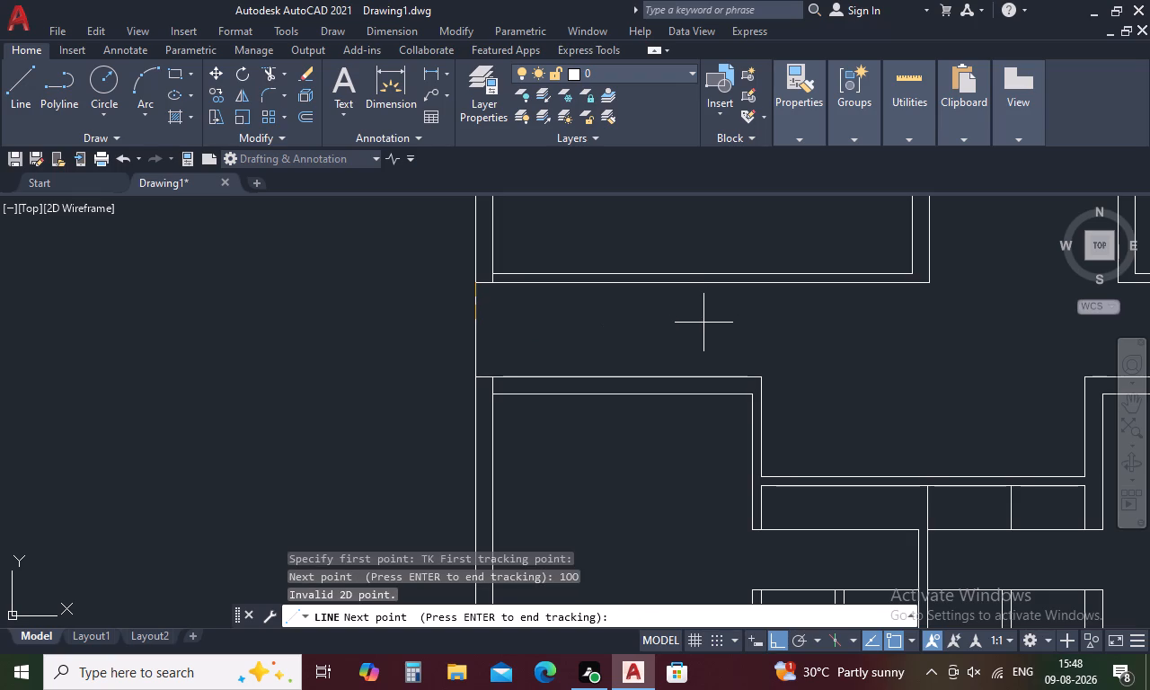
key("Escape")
Extend the lower left room's inner wall line across the corridor's left end to the upper room's wall.
key("e")
key("x")
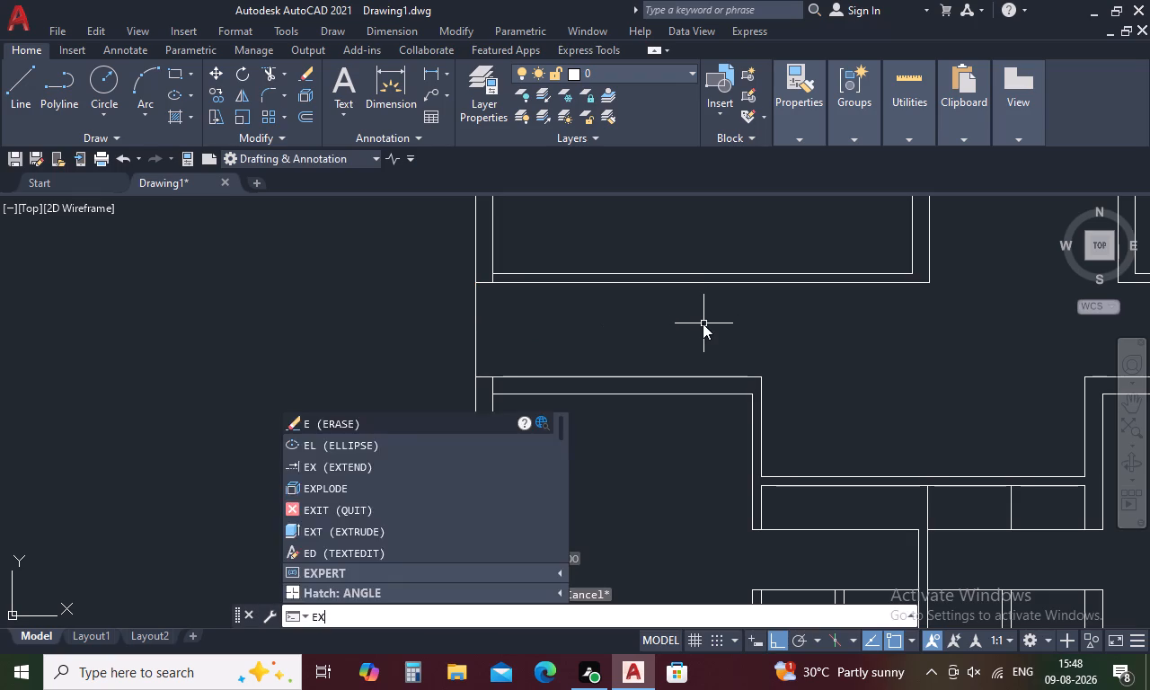
key("space")
left_click(491, 389)
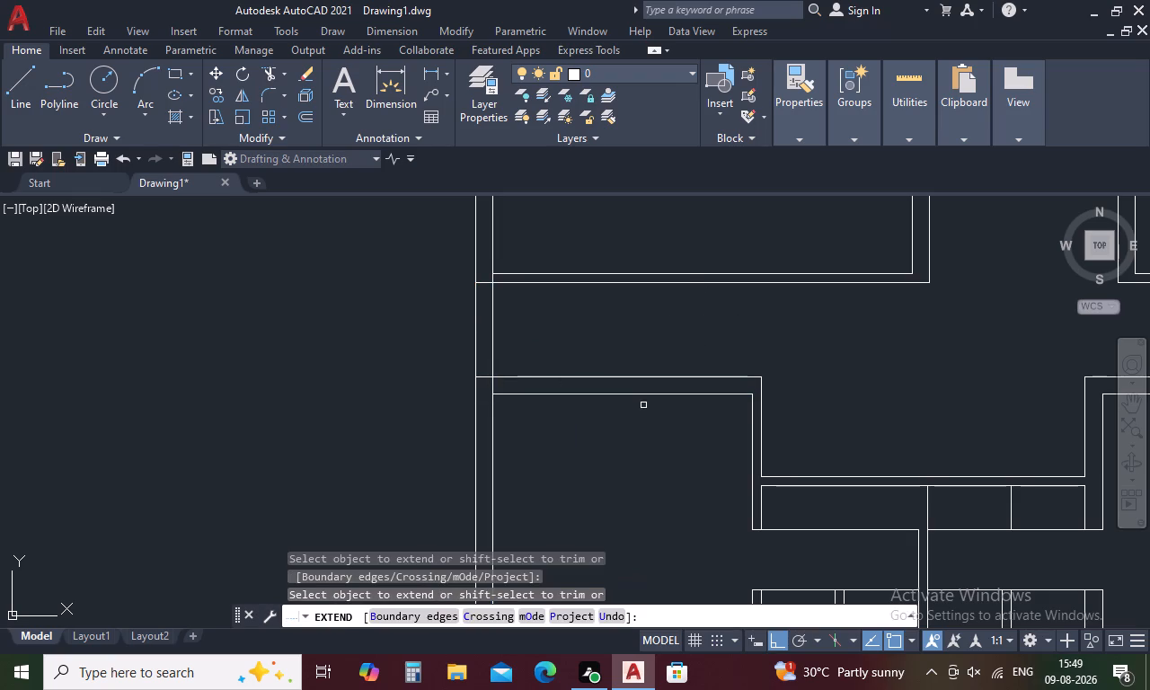
key("Escape")
Draw a line across the corridor's left end wall, tracked 100 mm below the upper room's outer wall line.
type("L")
key("space")
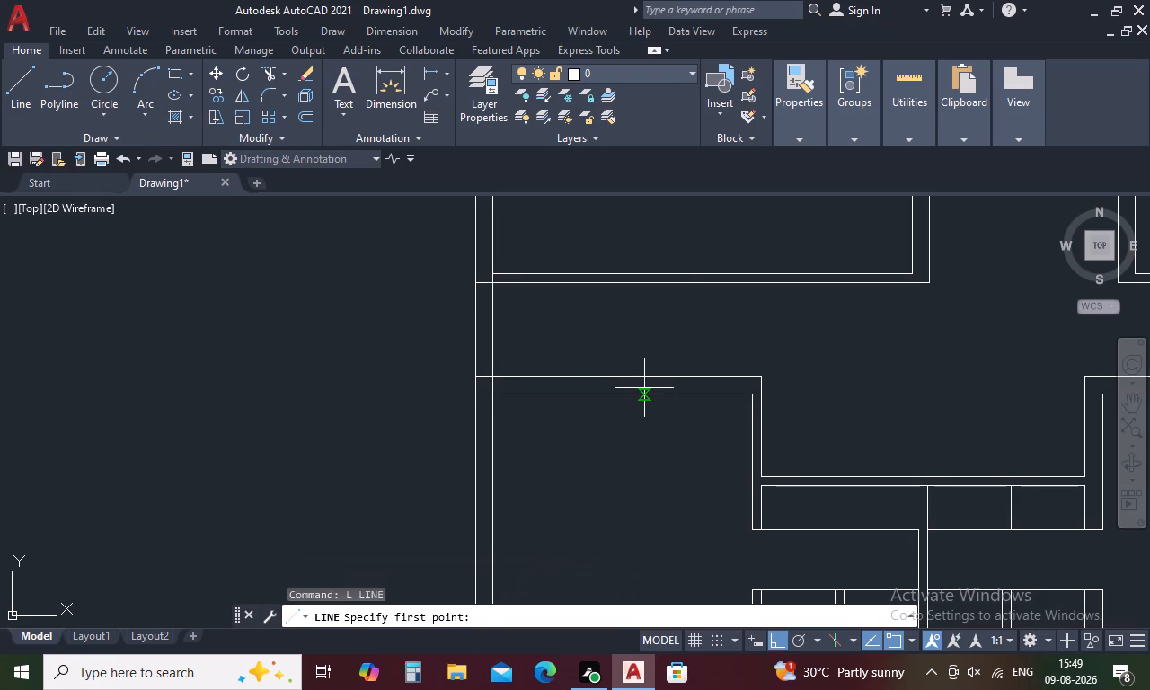
key("t")
type("K")
key("space")
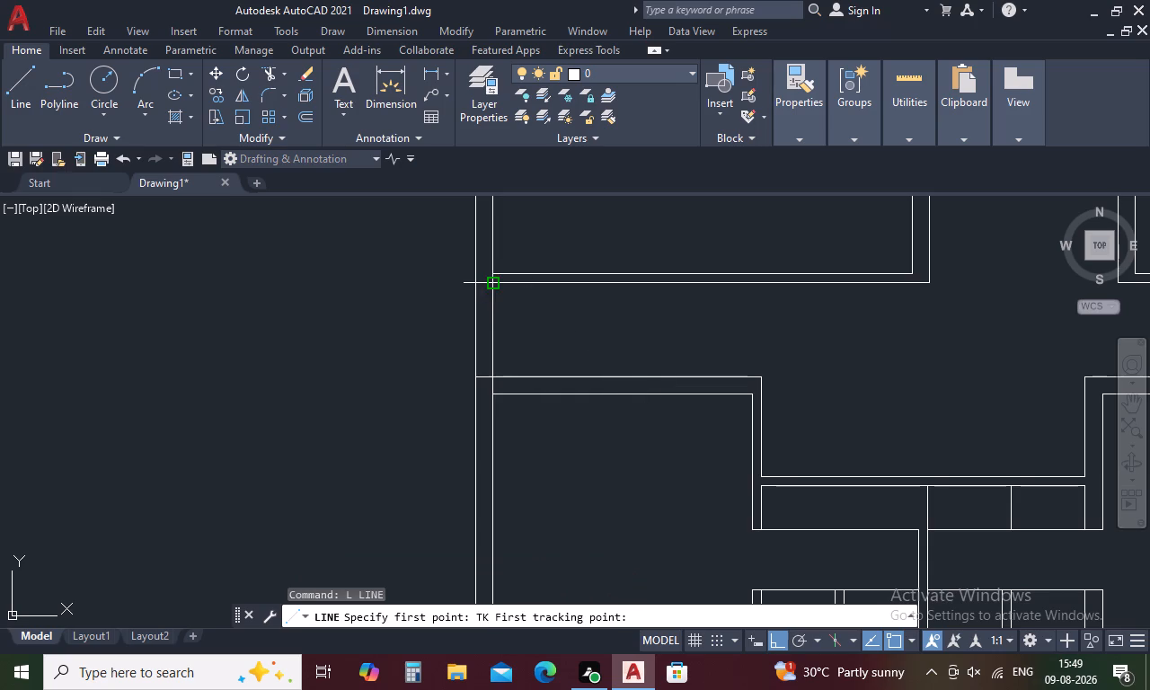
left_click(495, 286)
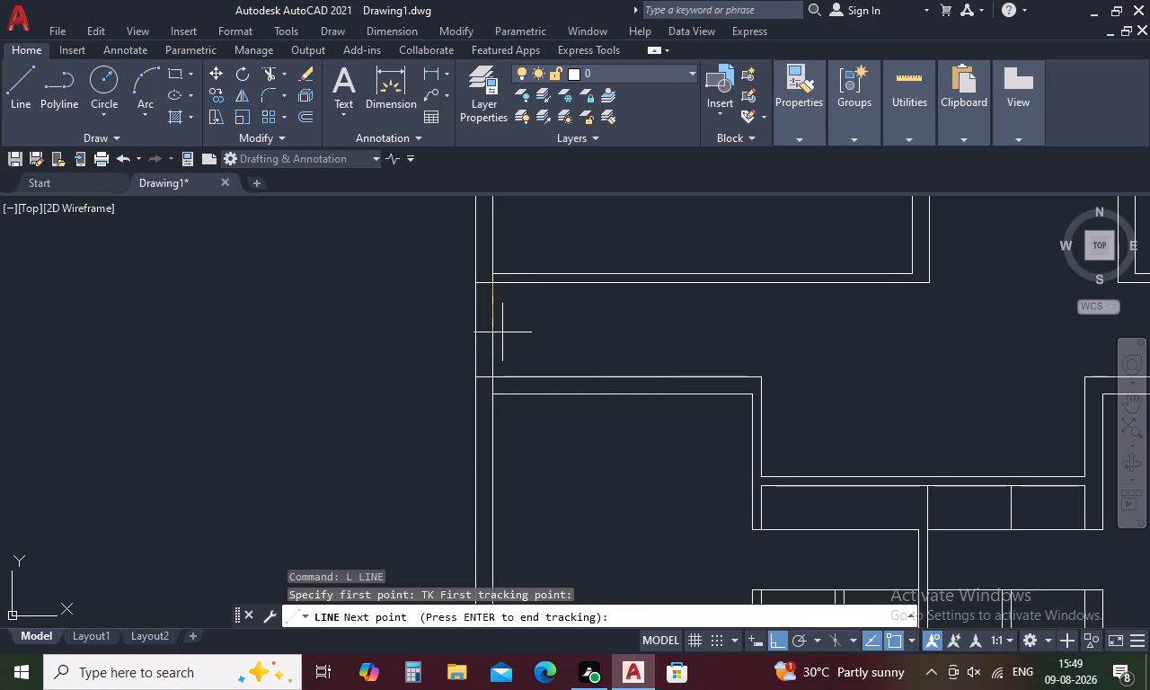
key("1")
type("00")
key("space")
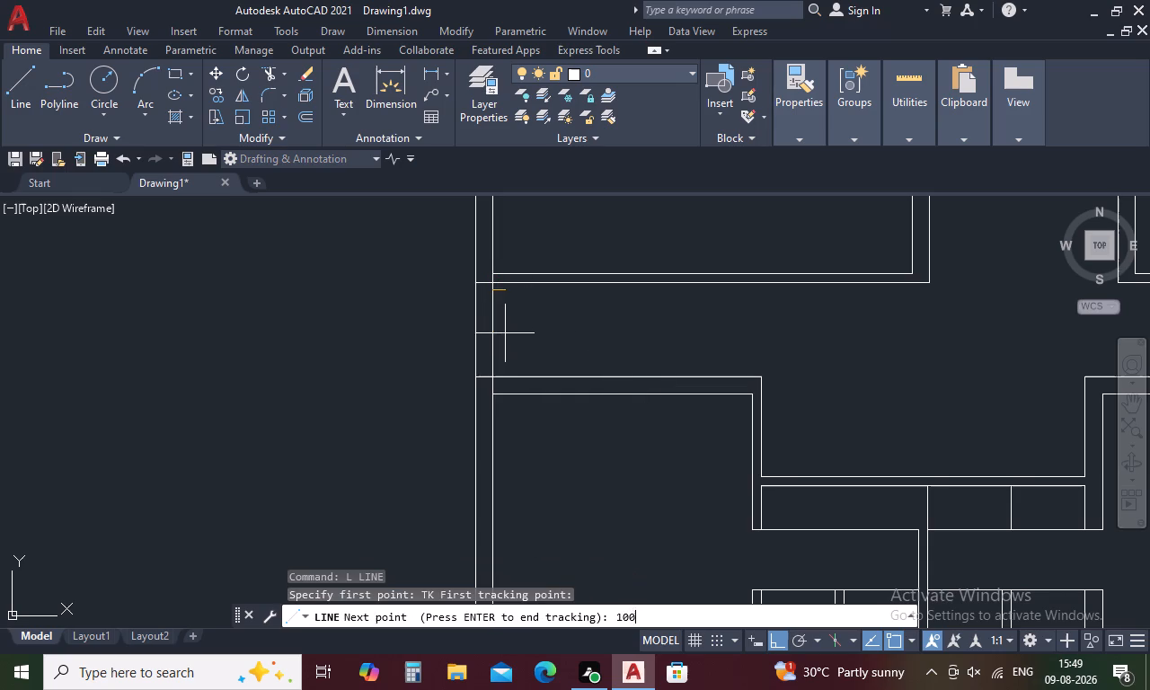
key("space")
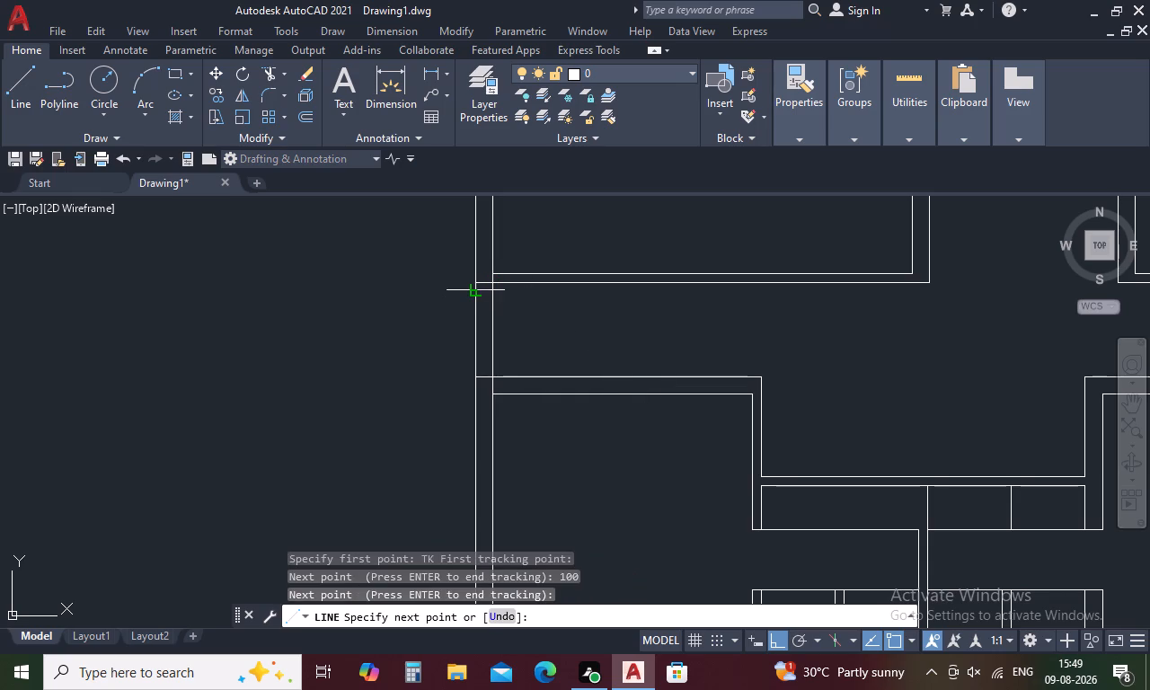
left_click(478, 292)
key("Escape")
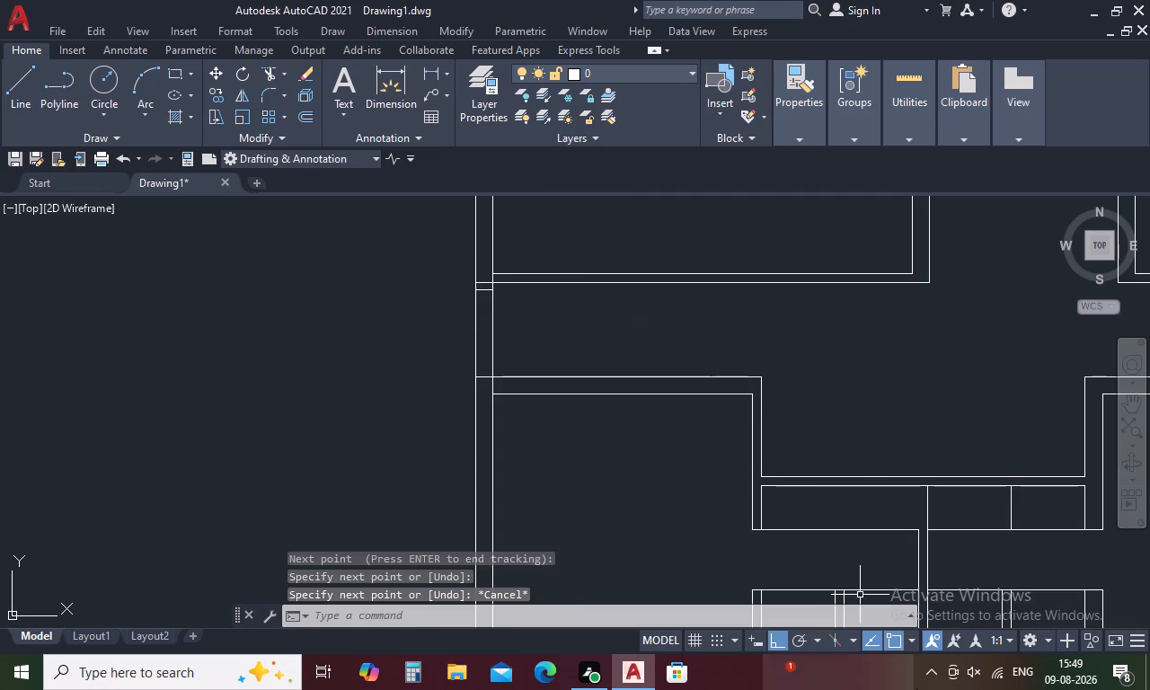
Draw a line across the corridor's left end wall, tracked 100 mm above the lower left room's outer wall line.
type("L TK")
key("space")
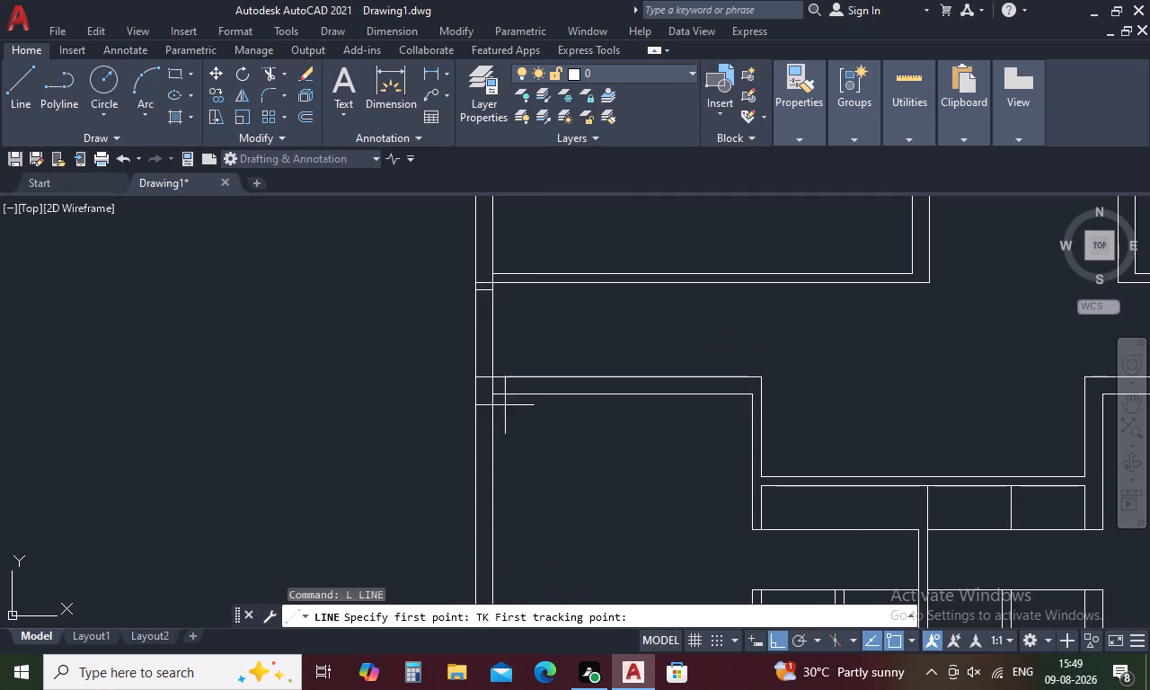
left_click(491, 375)
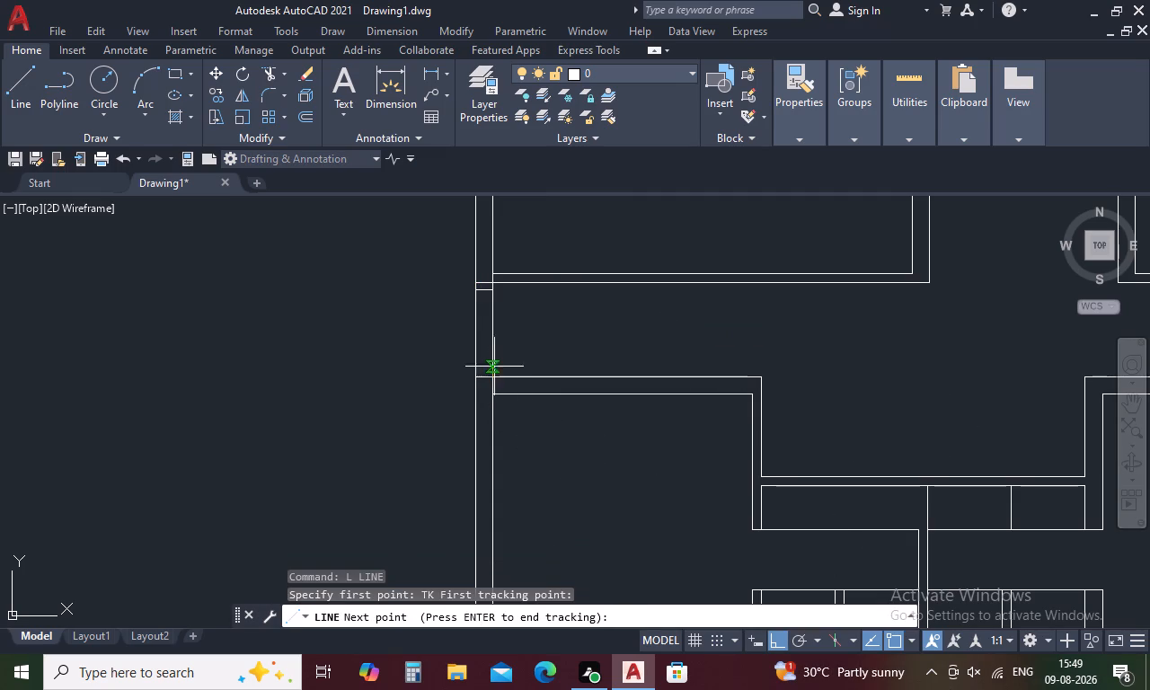
type("100")
key("space")
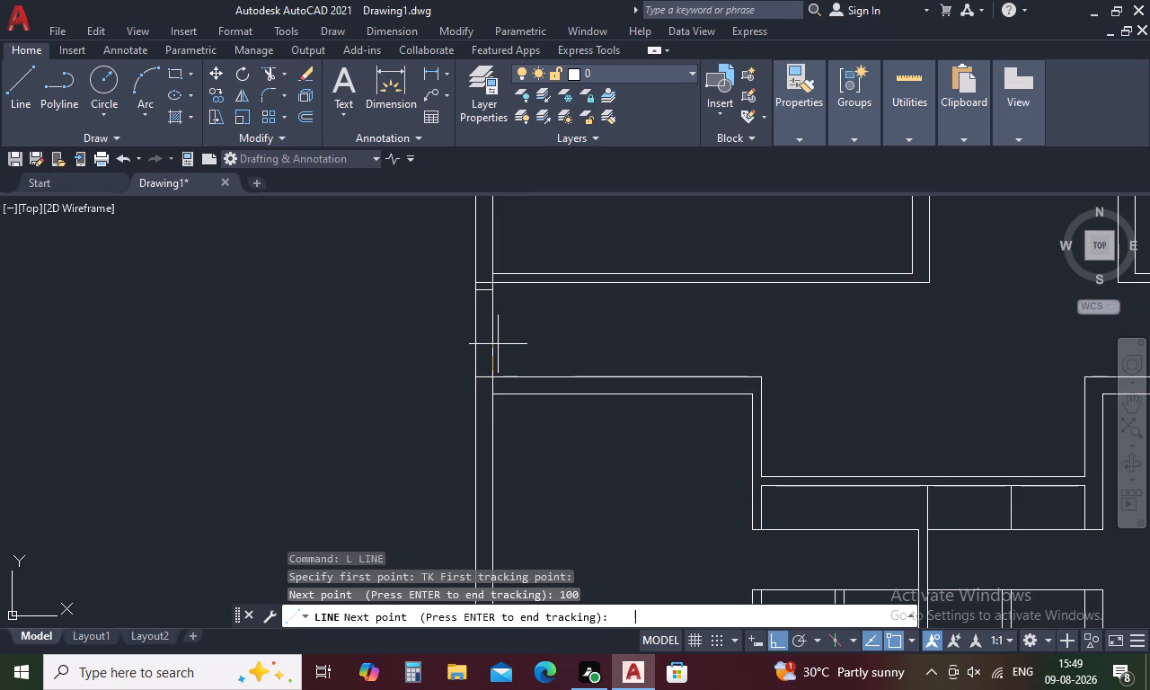
left_click(470, 369)
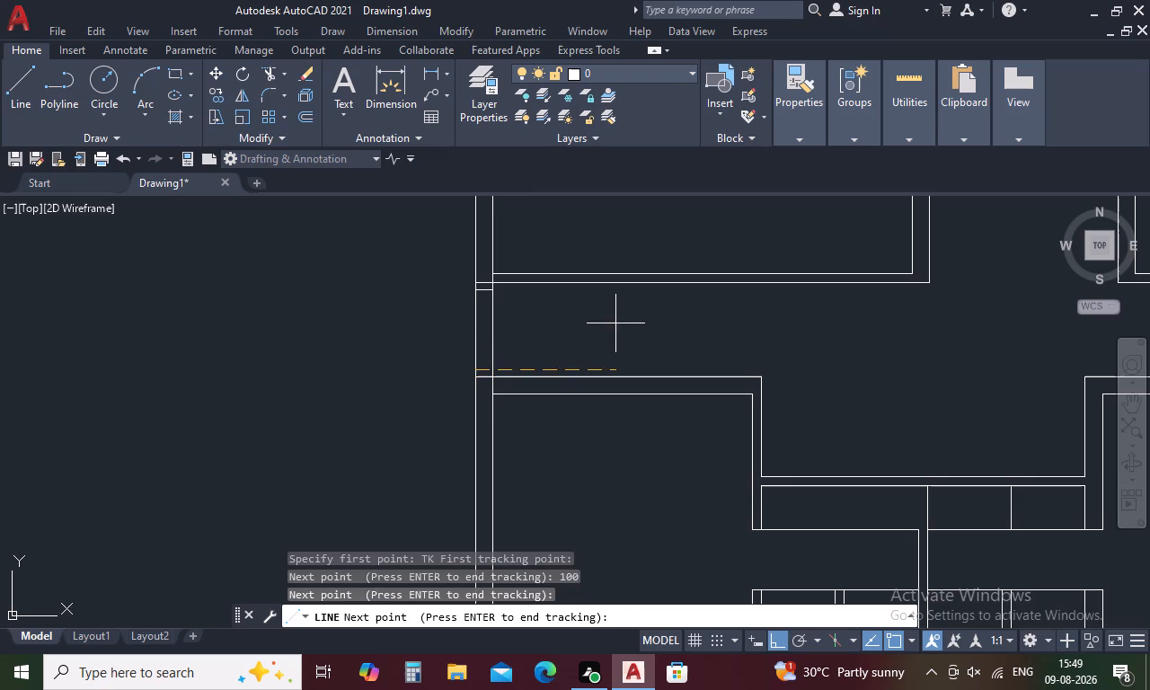
key("space")
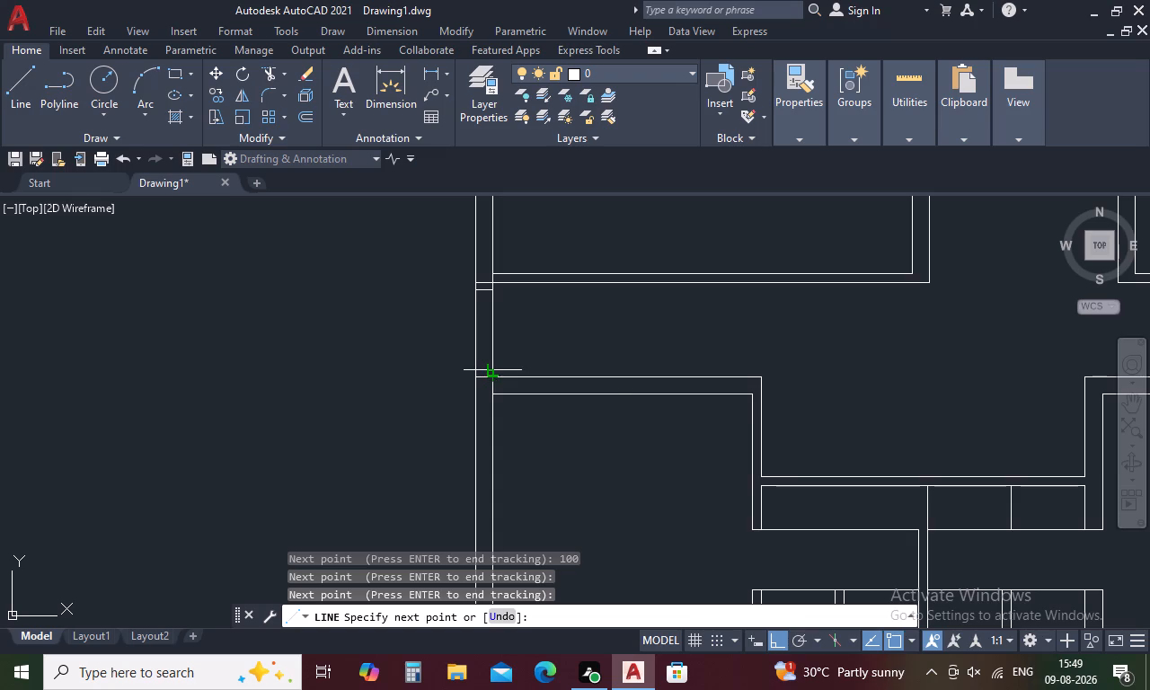
left_click(496, 366)
key("Escape")
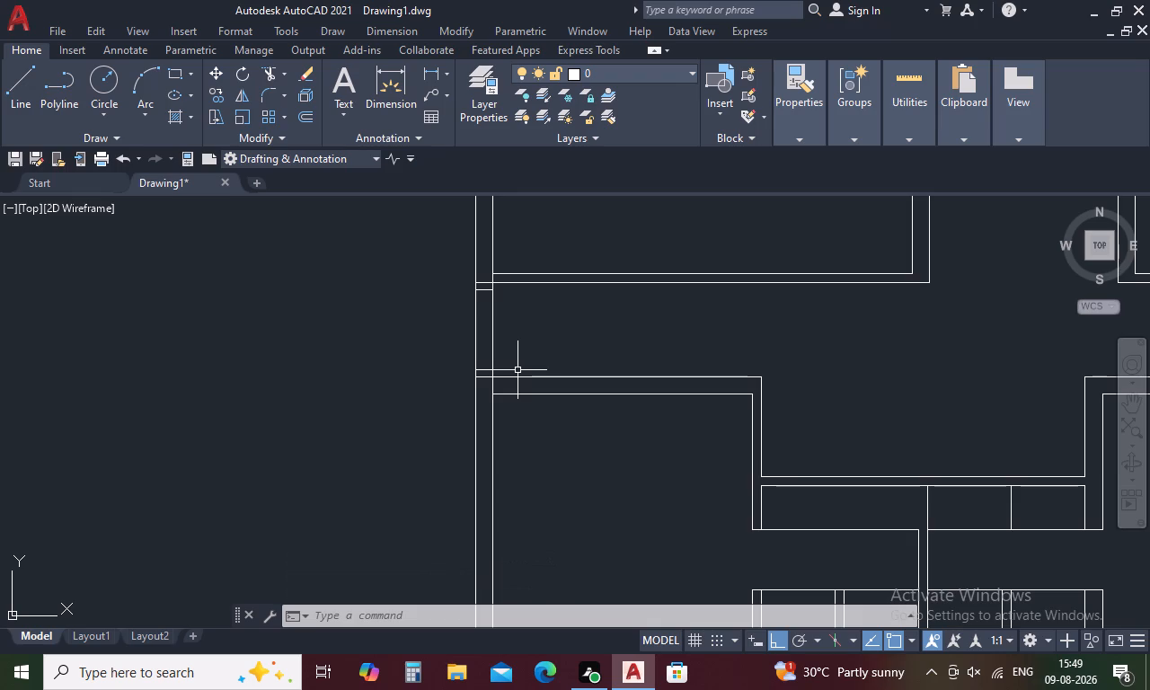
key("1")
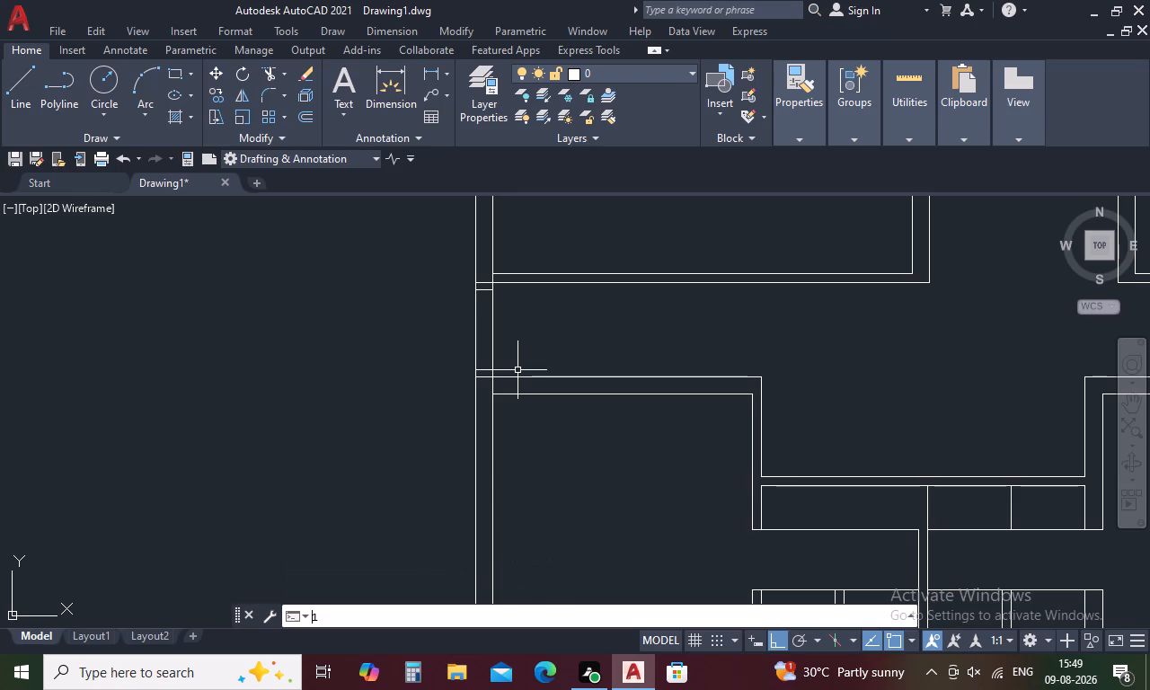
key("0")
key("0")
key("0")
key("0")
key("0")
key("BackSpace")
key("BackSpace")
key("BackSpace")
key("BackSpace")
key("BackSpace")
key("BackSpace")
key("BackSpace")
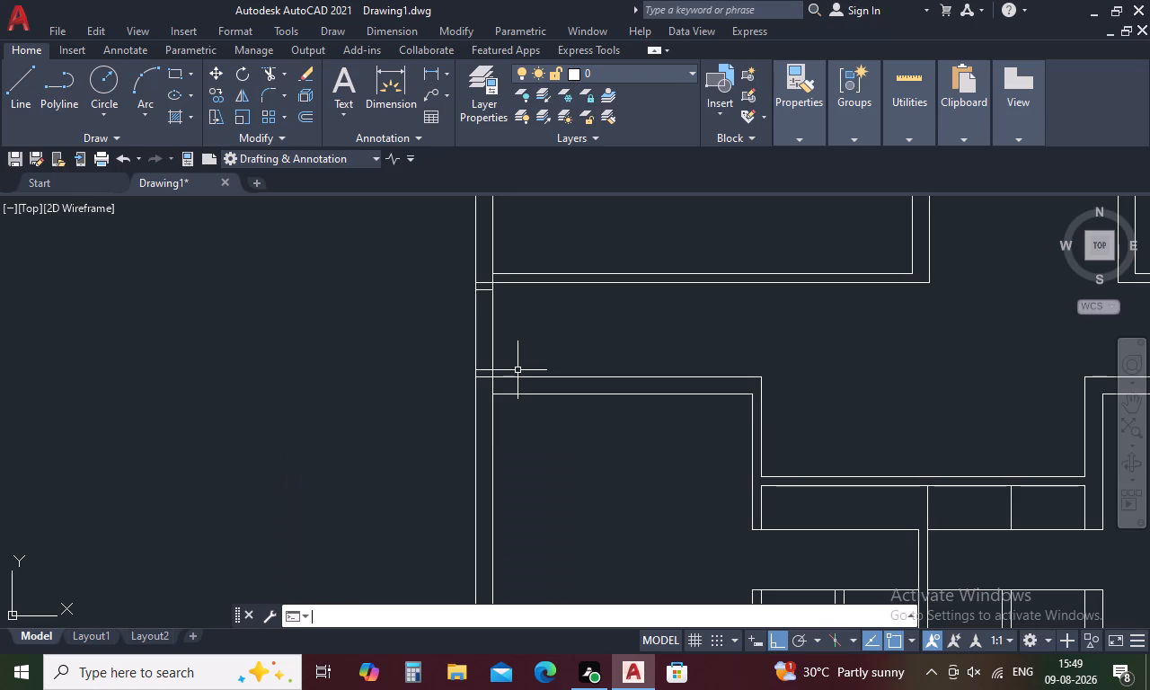
Measure the opening between the two short cross lines in the corridor's left end wall.
type("DI")
key("space")
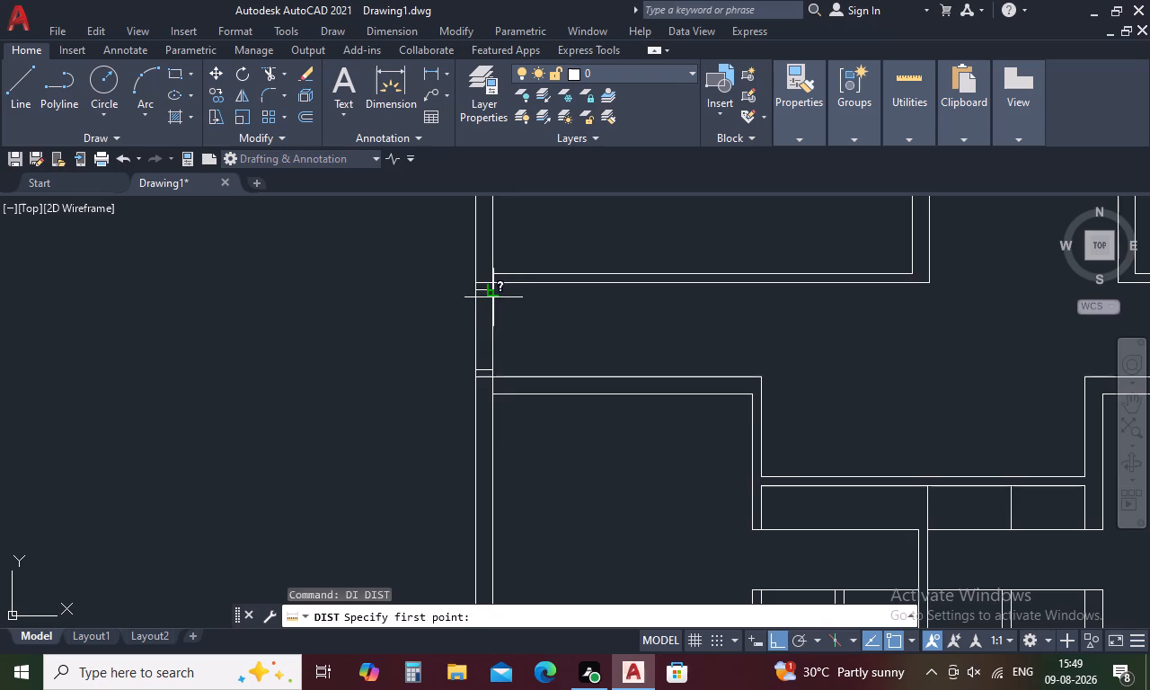
left_click(491, 292)
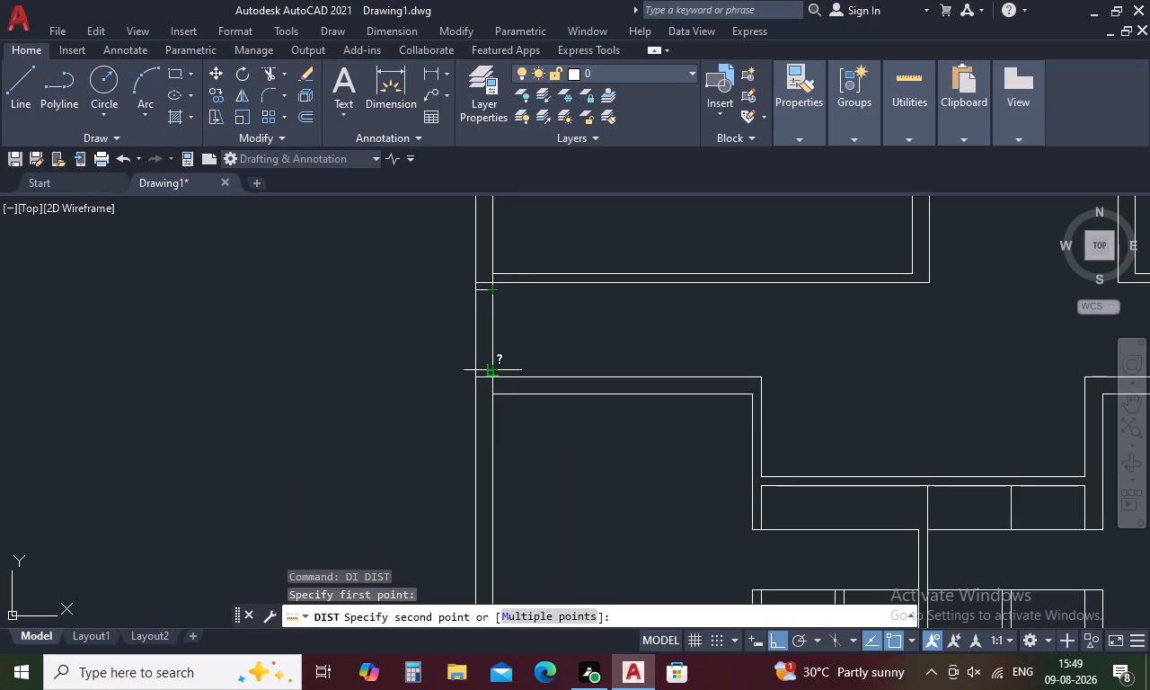
left_click(491, 368)
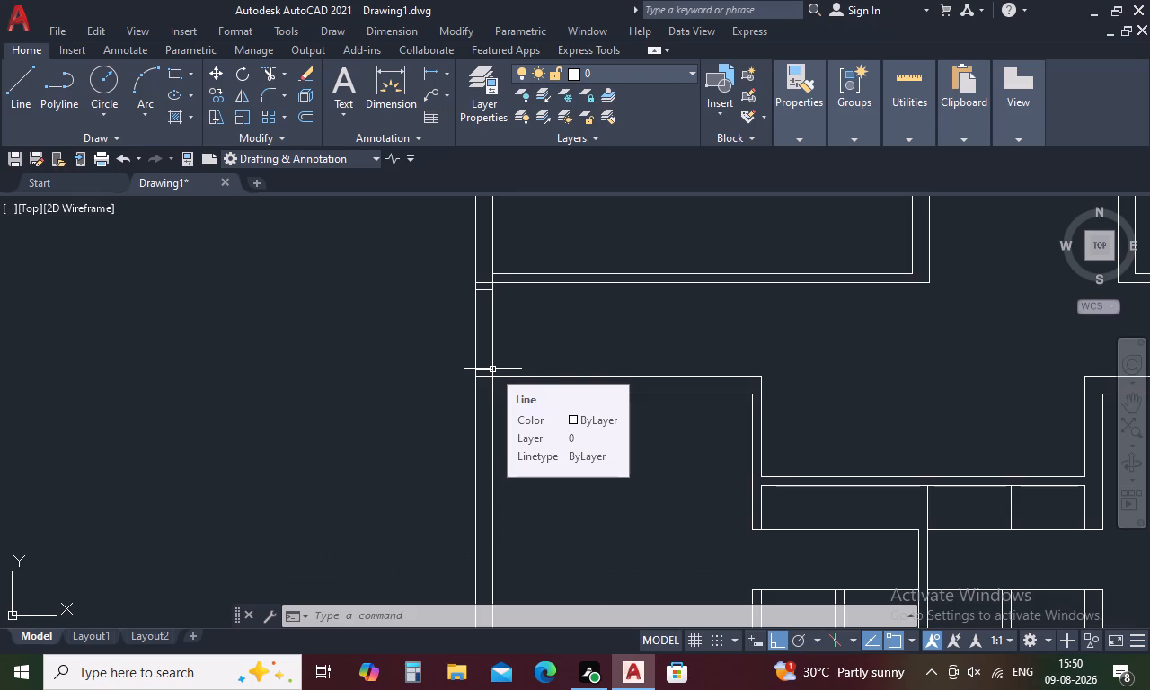
Offset the upper cross line in the corridor's left end wall 527.5 mm downward into the opening.
key("l")
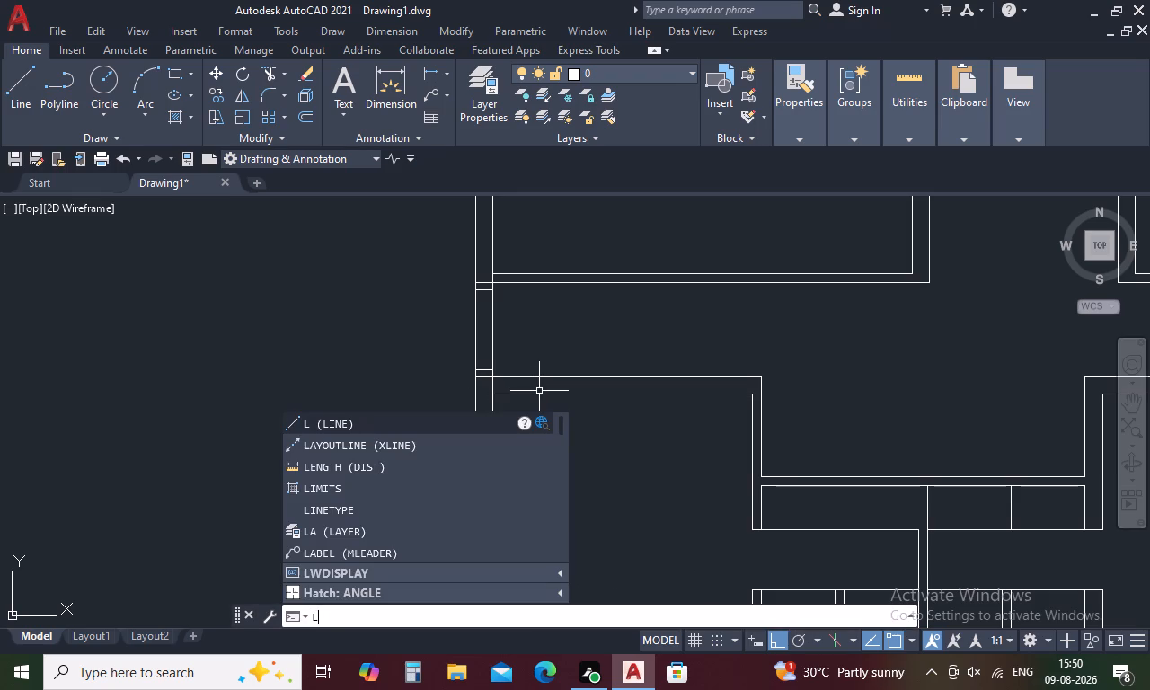
key("BackSpace")
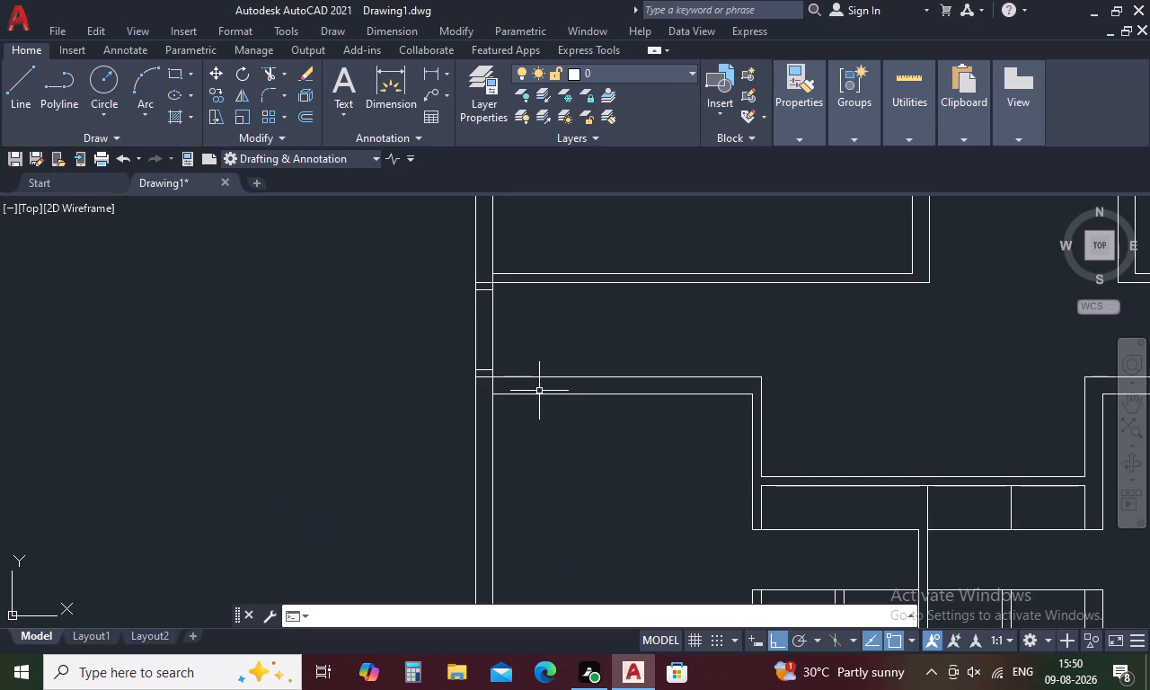
type("O 527.")
type("5")
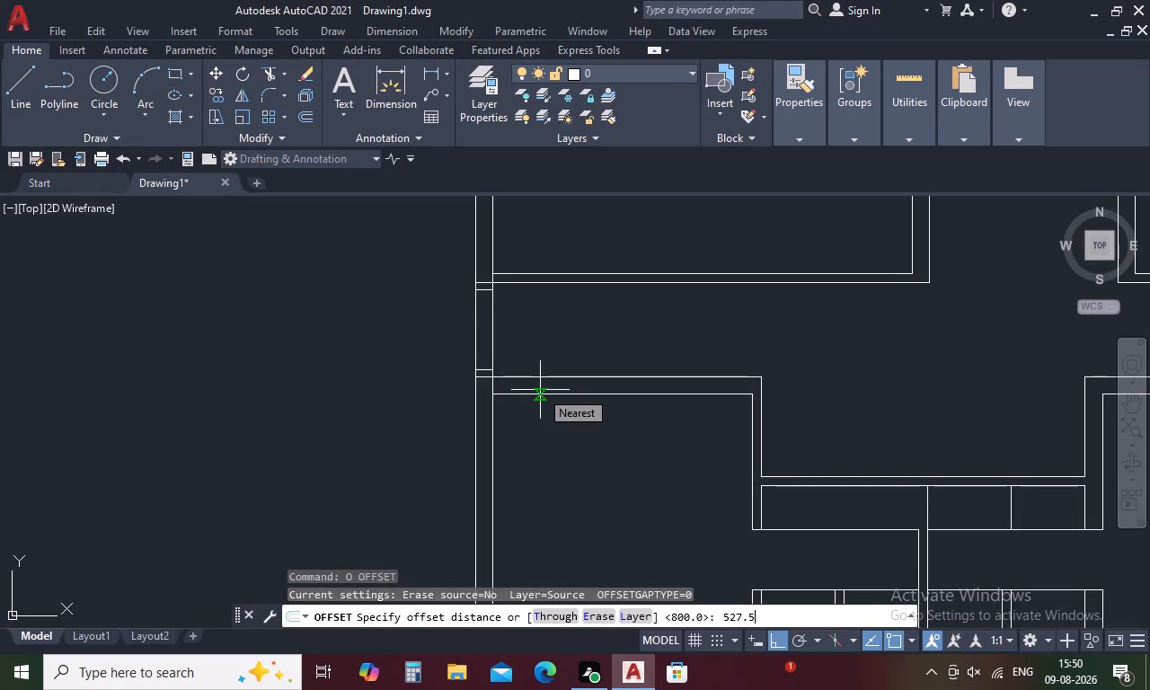
key("space")
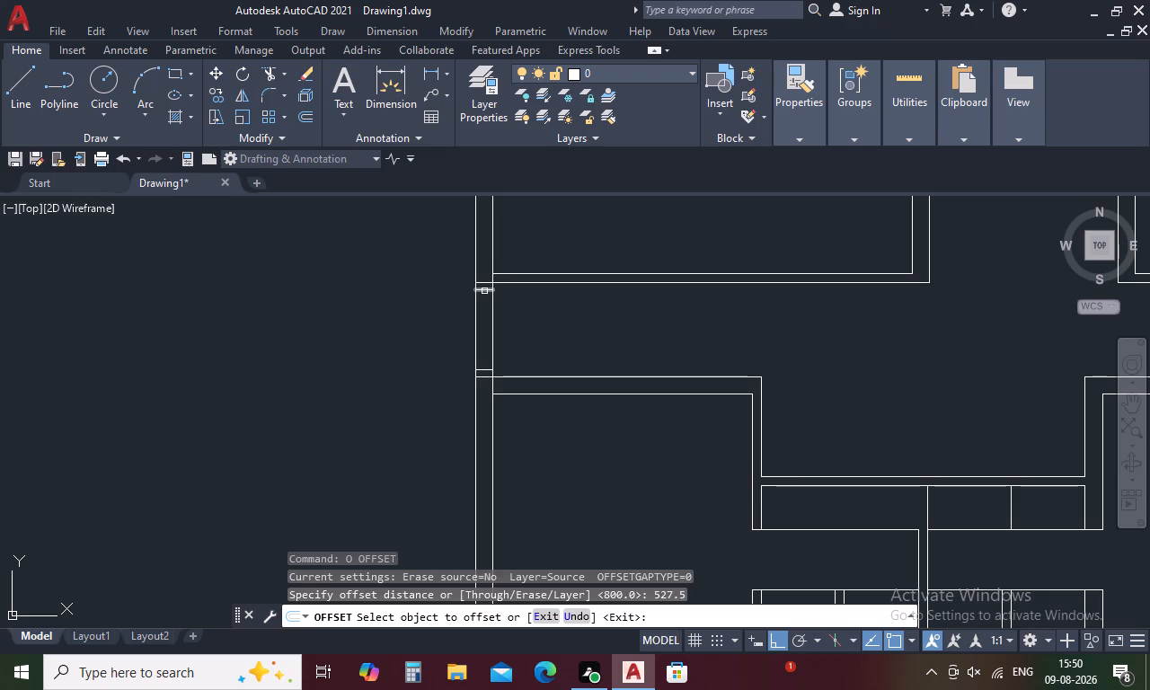
left_click(483, 290)
left_click(485, 316)
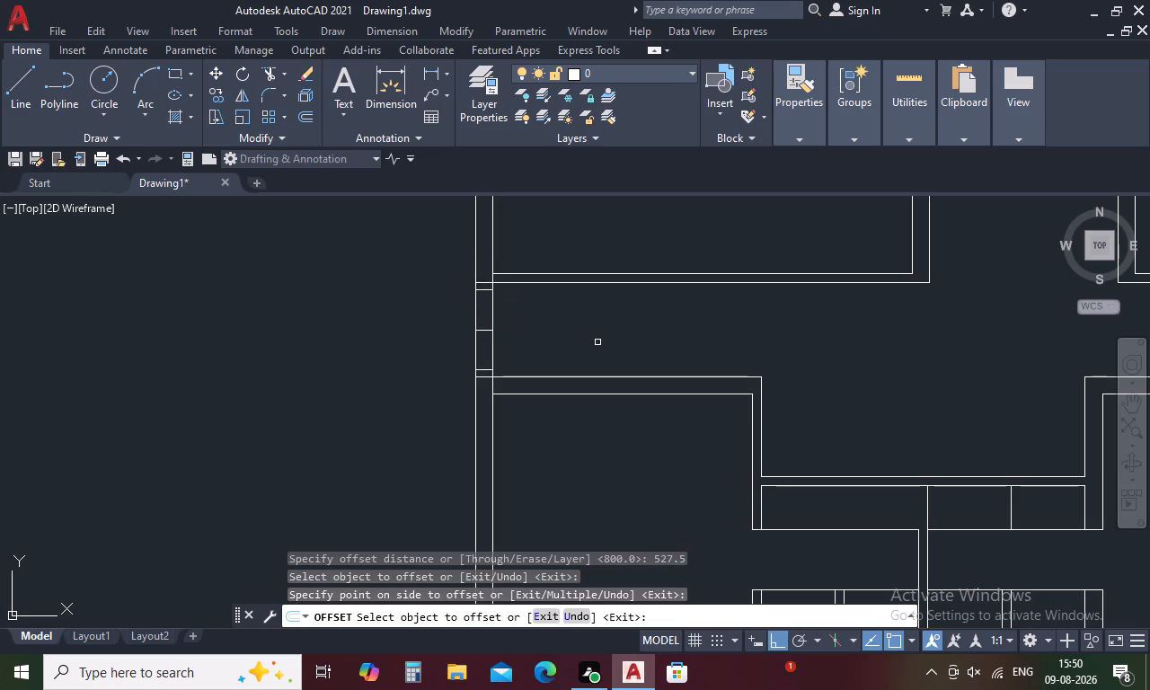
Draw a 527.5 mm horizontal door leaf line into the corridor from the inner end of the end wall's upper cross line.
key("Escape")
type("L")
key("space")
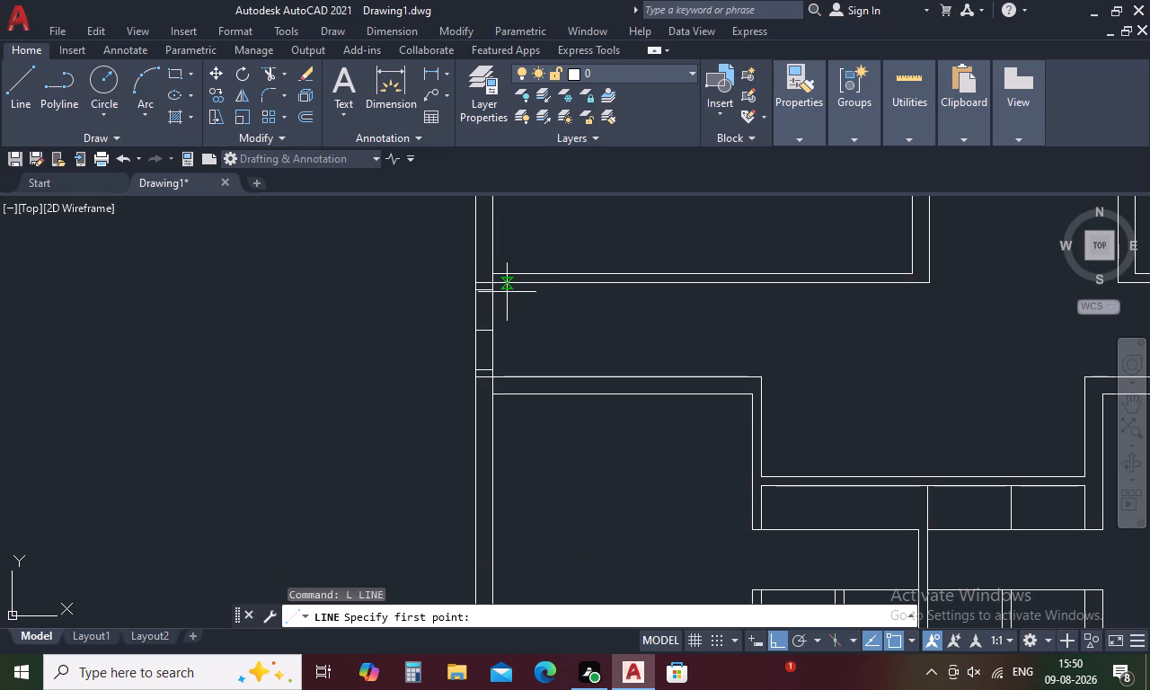
left_click(494, 293)
key("5")
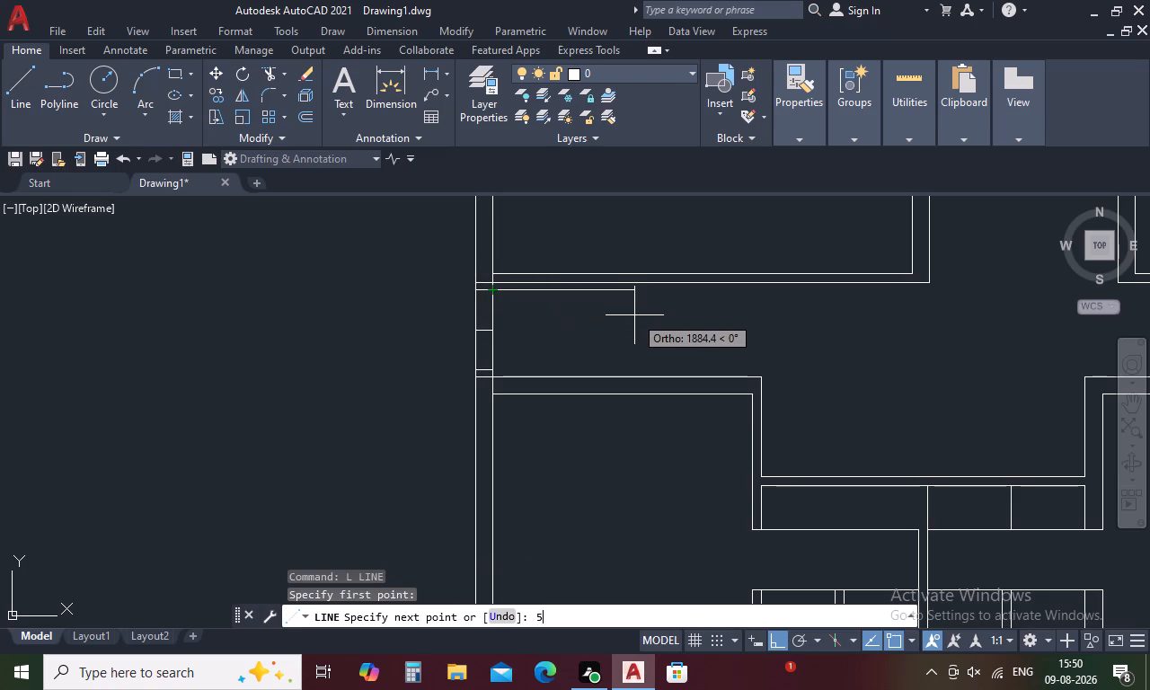
type("27")
type(".5")
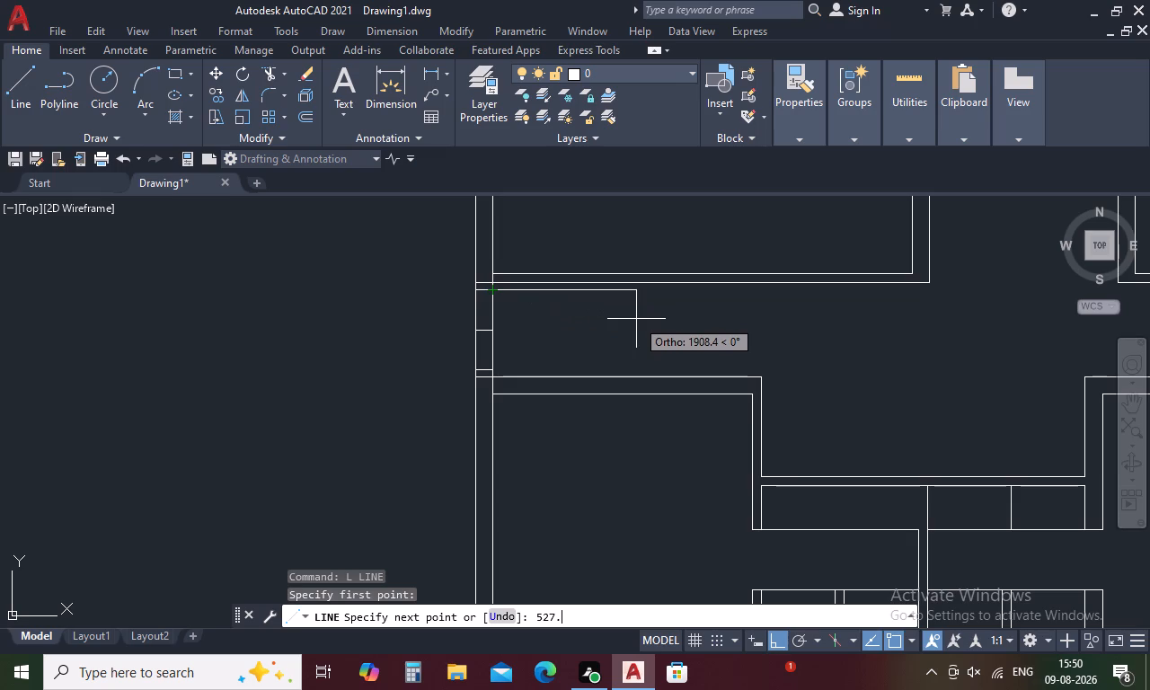
key("space")
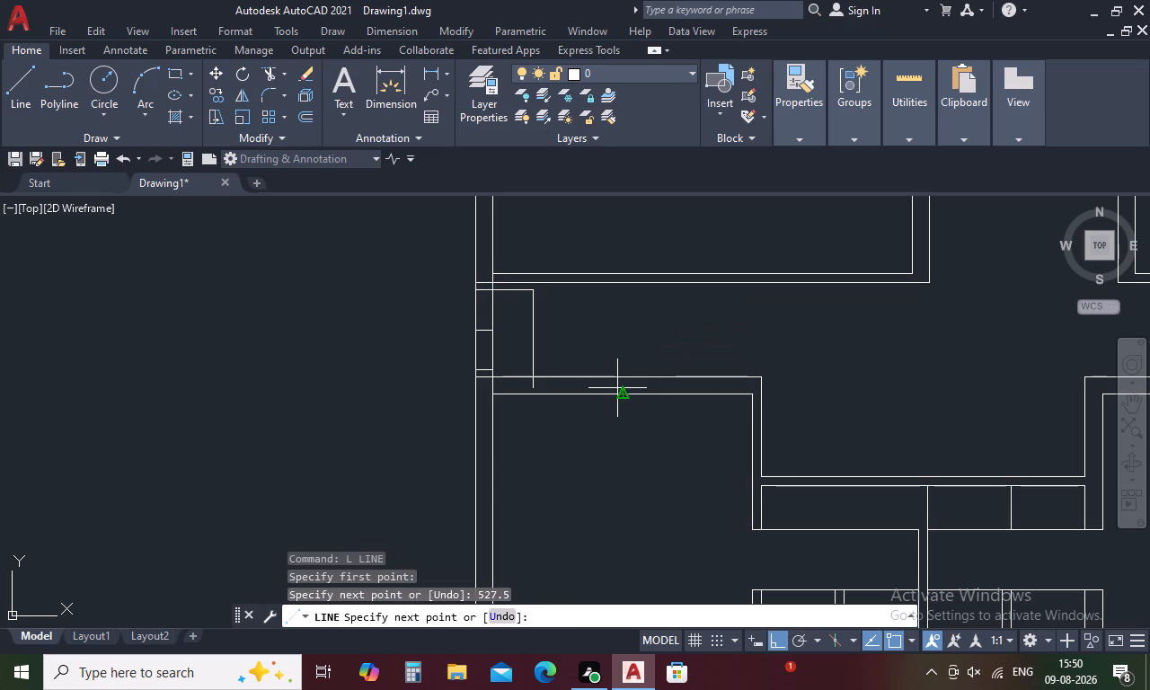
key("Escape")
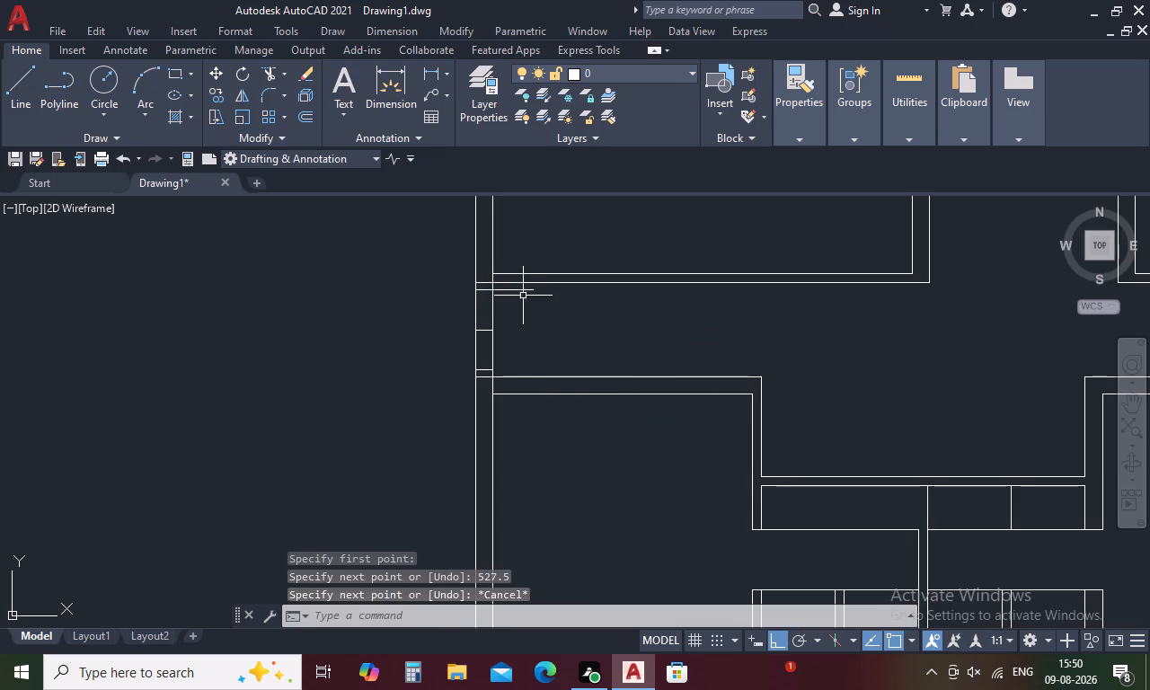
Copy the door leaf line down to the inner end of the lower cross line in the corridor's left end wall.
left_click(522, 291)
right_click(564, 325)
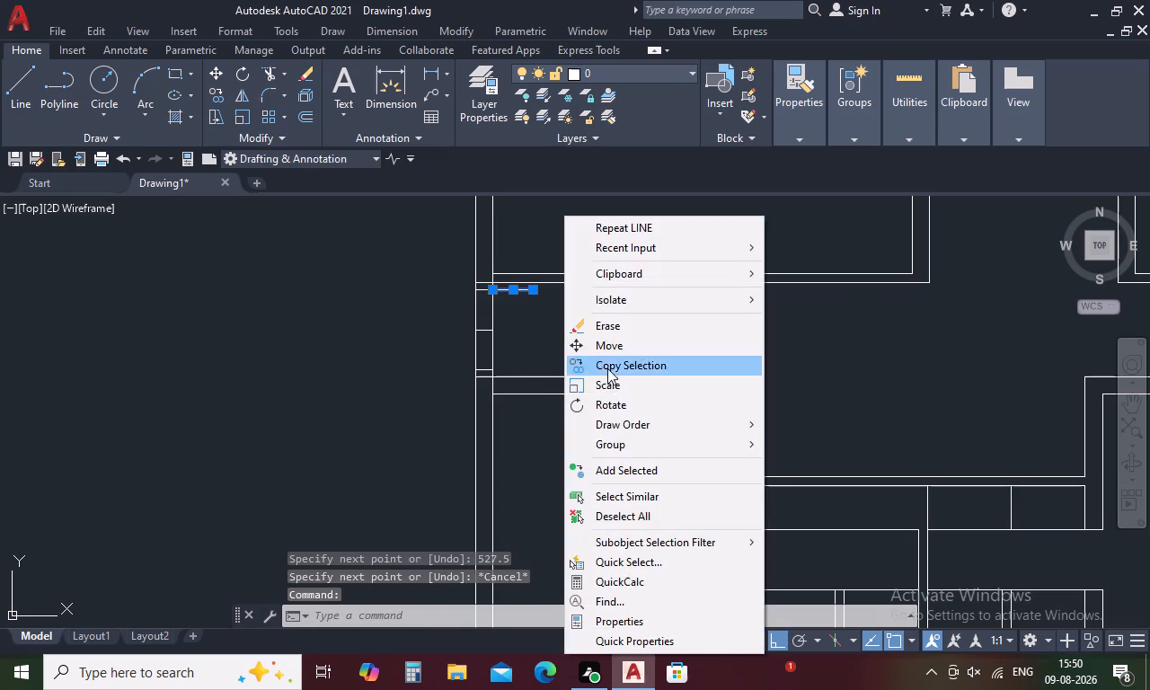
left_click(621, 361)
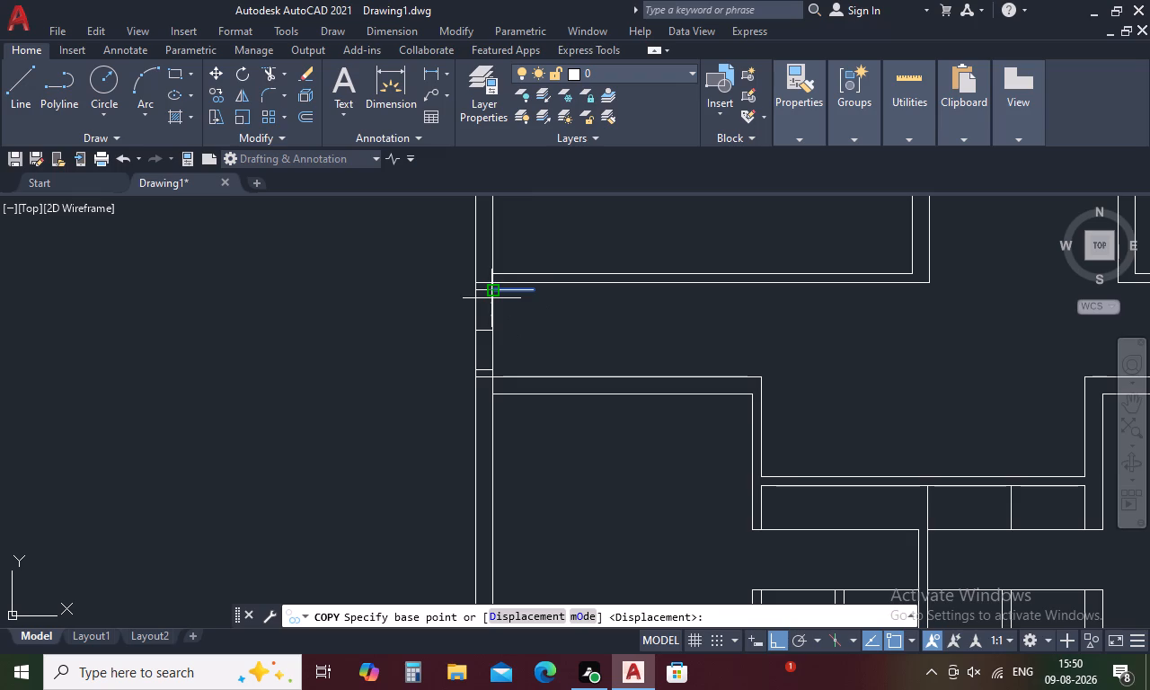
left_click(493, 290)
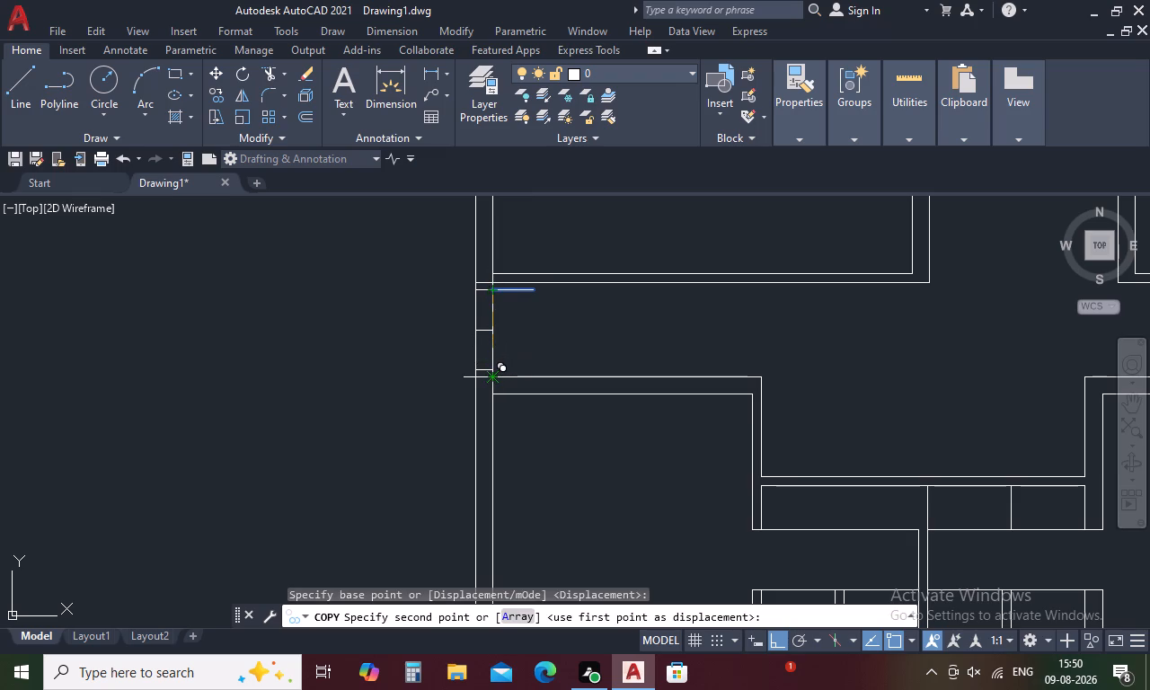
scroll(496, 374, "up", 3)
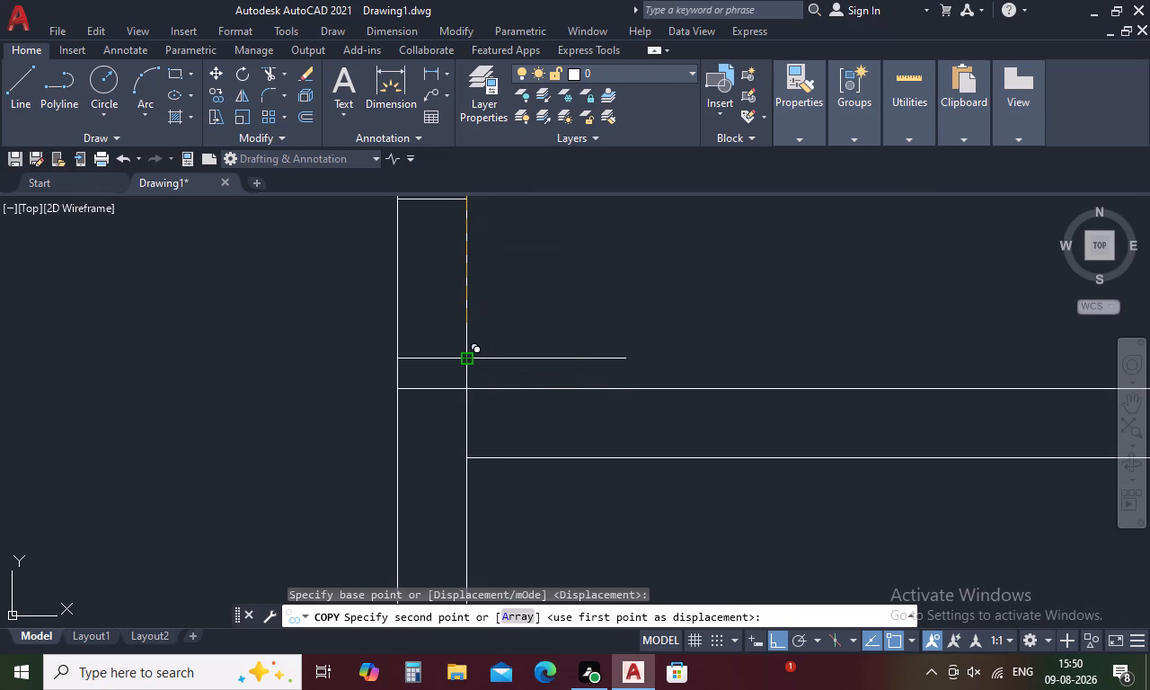
left_click(469, 358)
key("Escape")
Offset both door leaf lines 25.4 mm toward the middle of the opening.
type("O 1")
key("BackSpace")
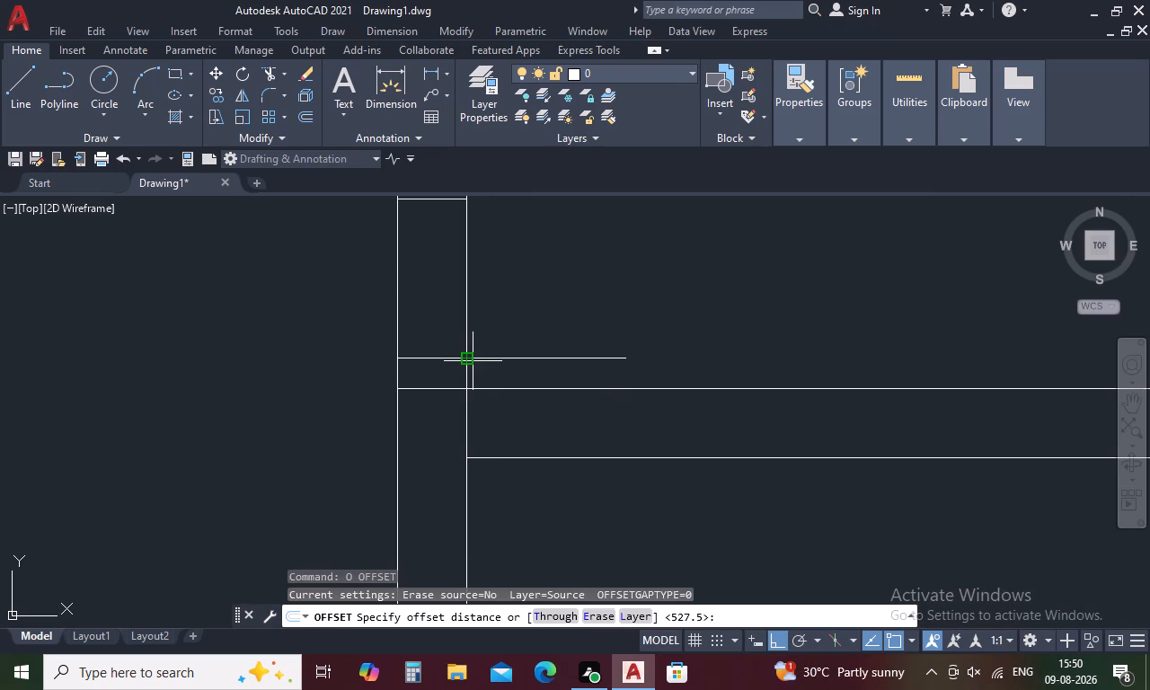
key("period")
key("BackSpace")
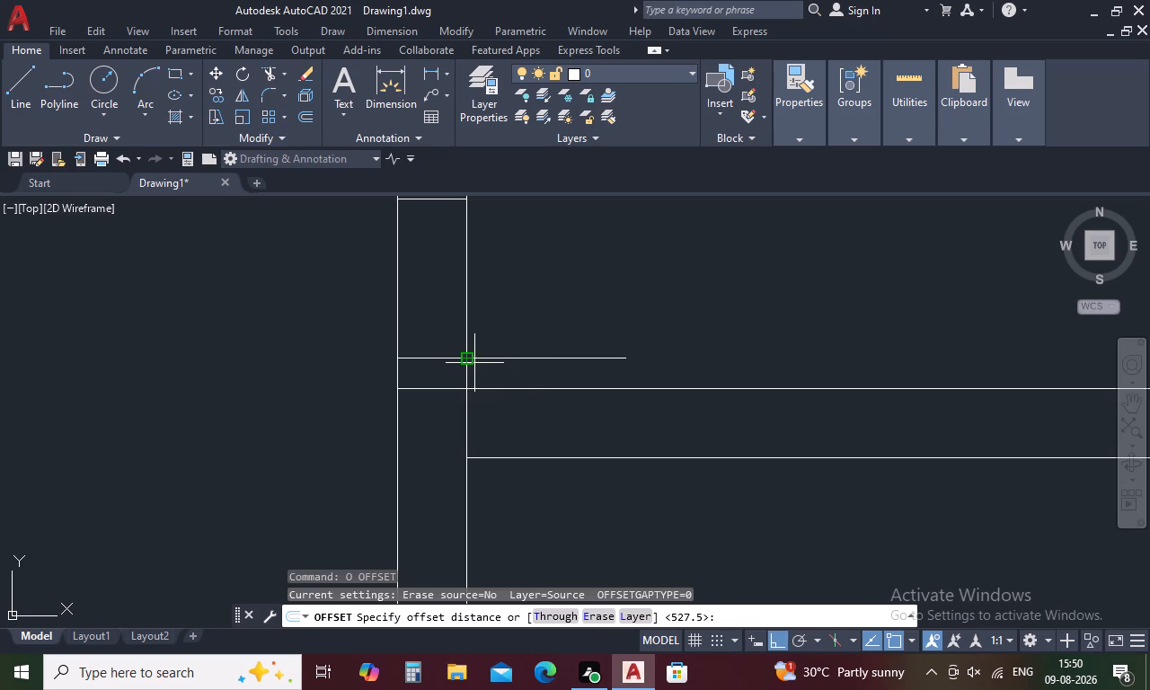
type("25.4")
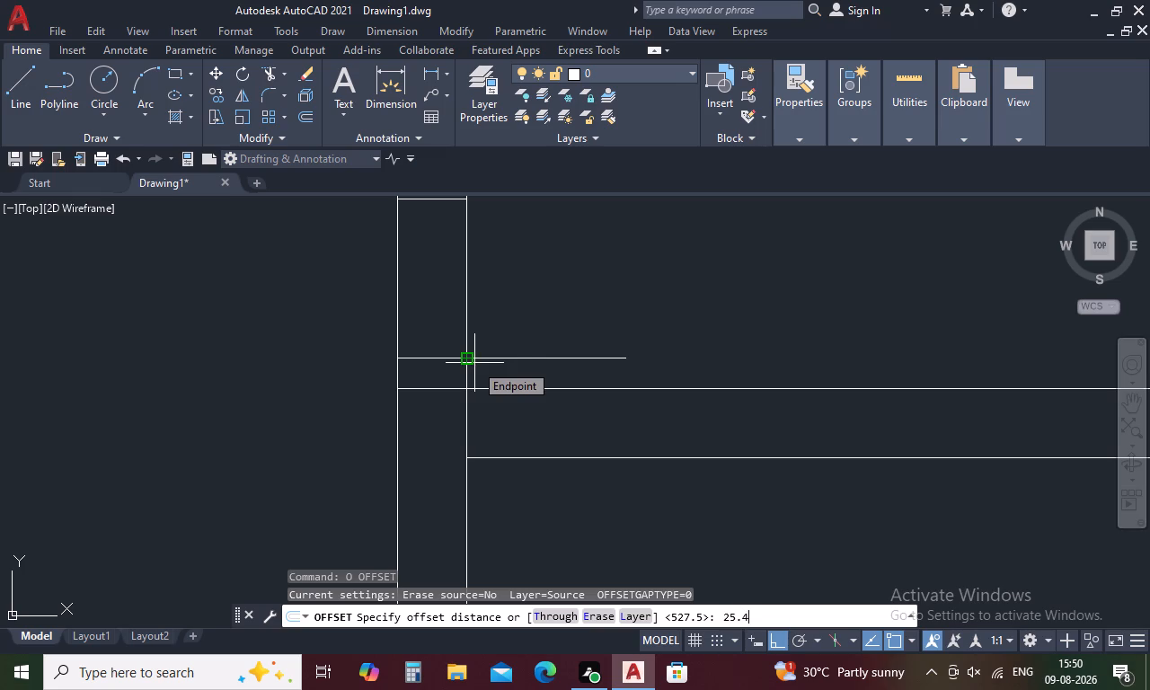
key("space")
left_click(486, 358)
left_click(504, 323)
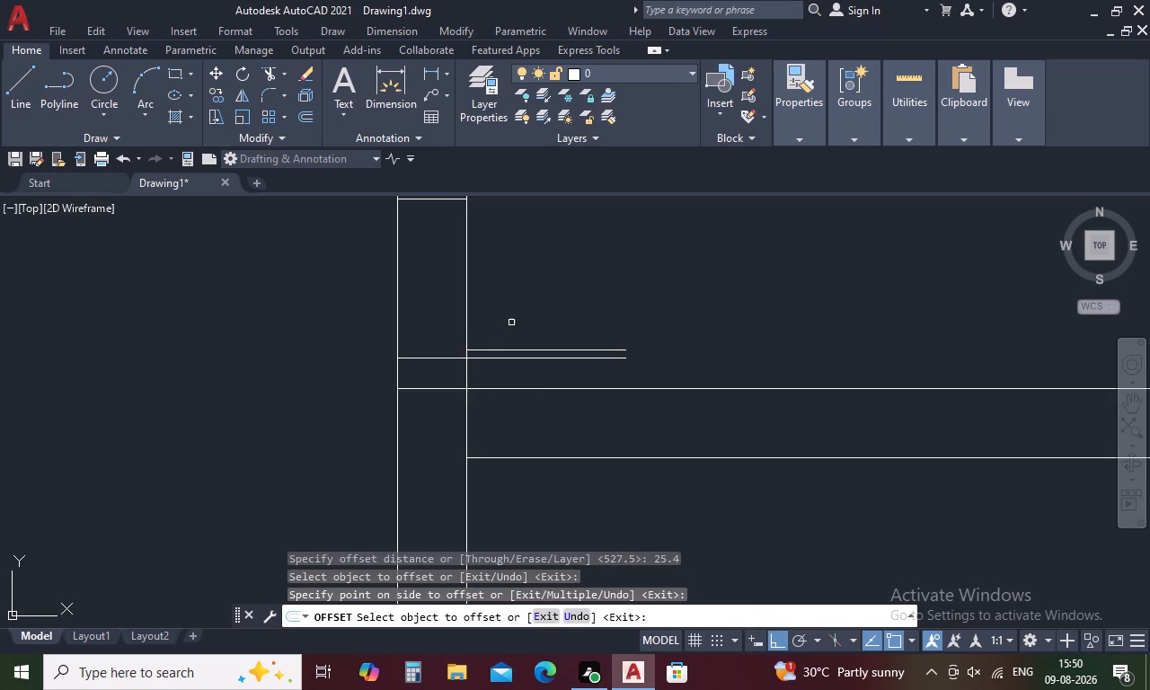
scroll(517, 324, "down", 2)
middle_click_drag(533, 330, 539, 367)
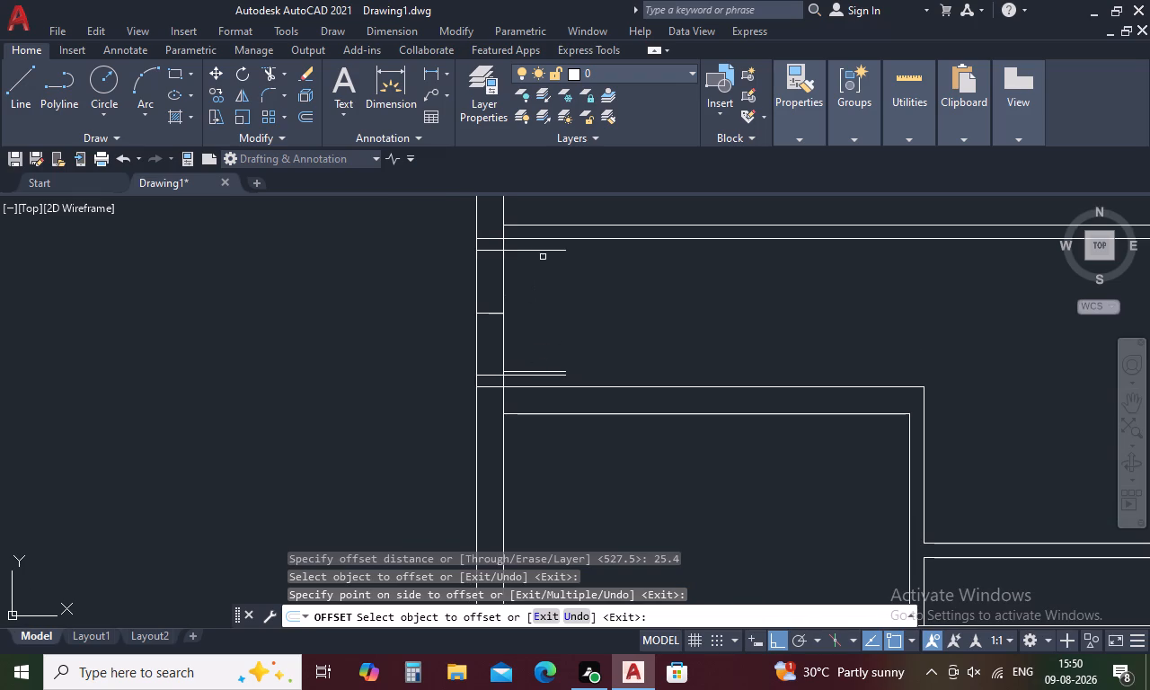
left_click(545, 252)
left_click(540, 293)
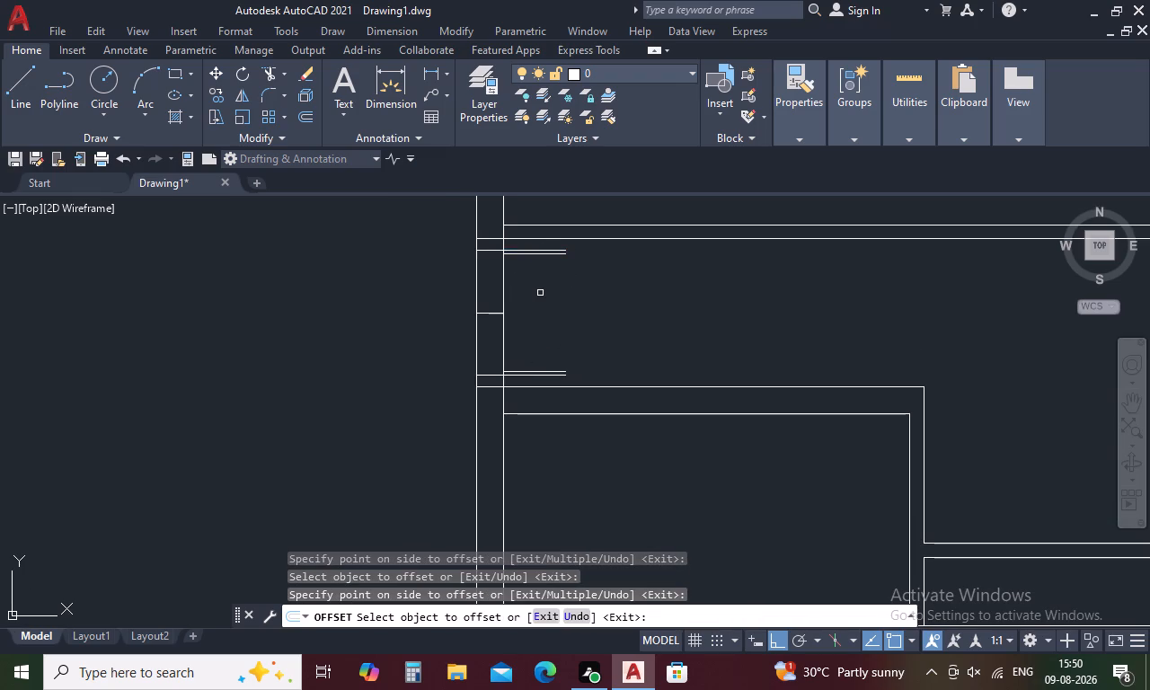
key("Escape")
Draw the upper door's swing arc through the leaf's two free corners to the inner end of the opening's centre line.
type("A")
key("space")
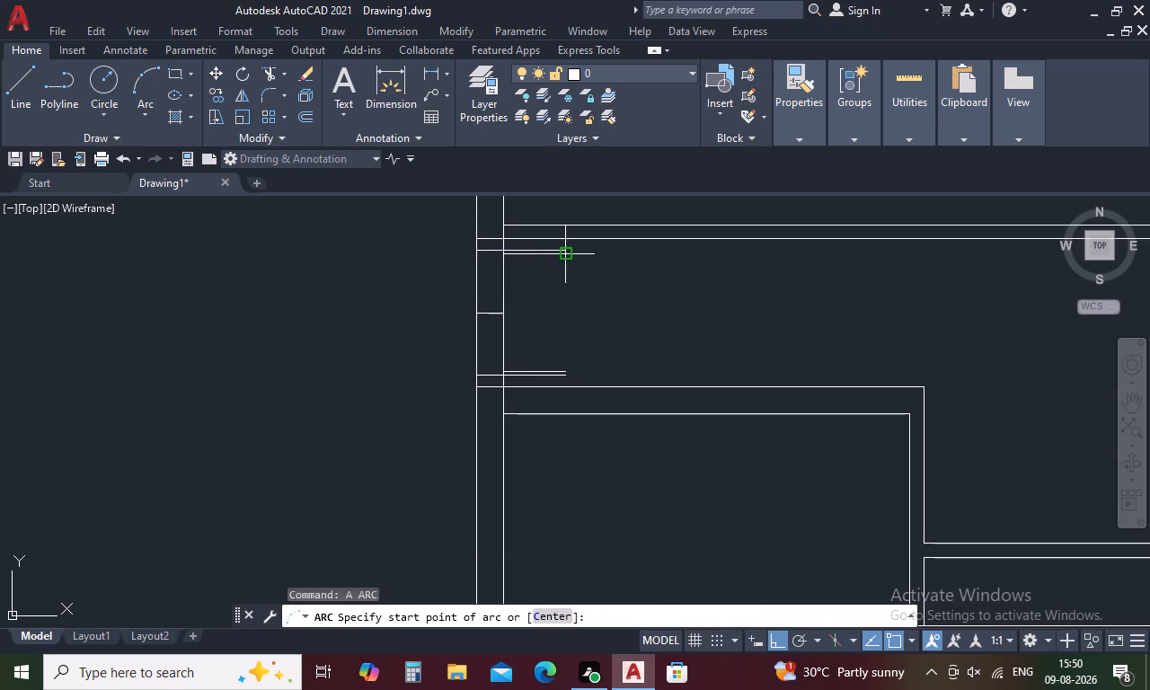
scroll(566, 247, "up", 2)
left_click(551, 255)
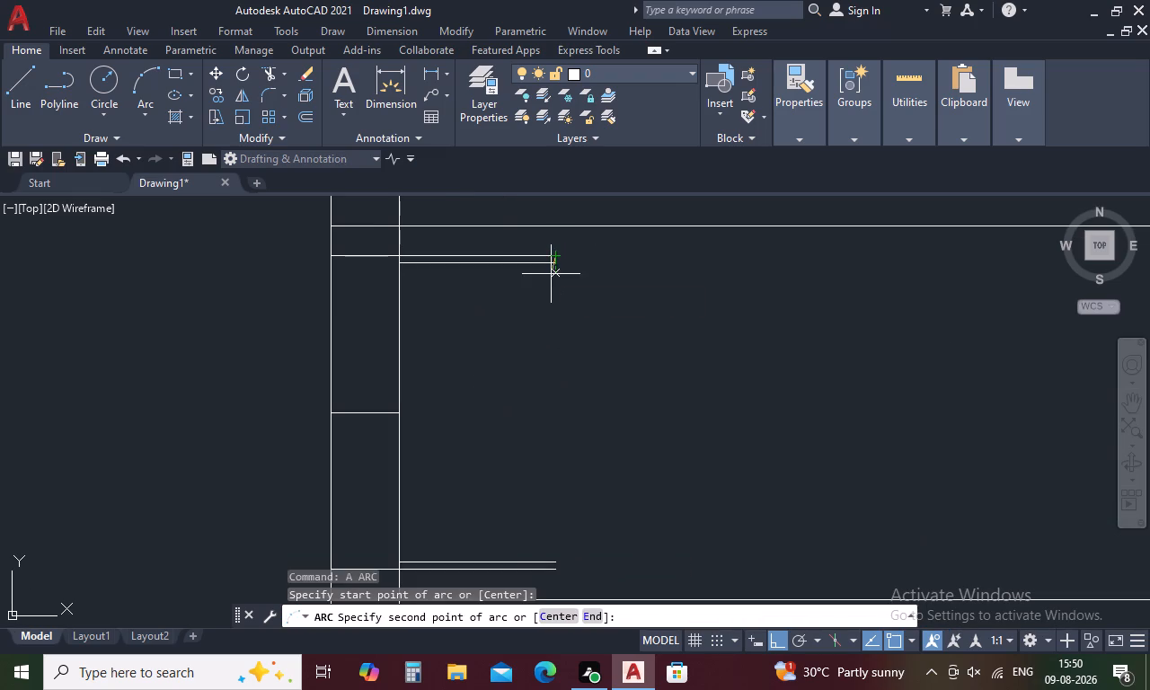
left_click(551, 268)
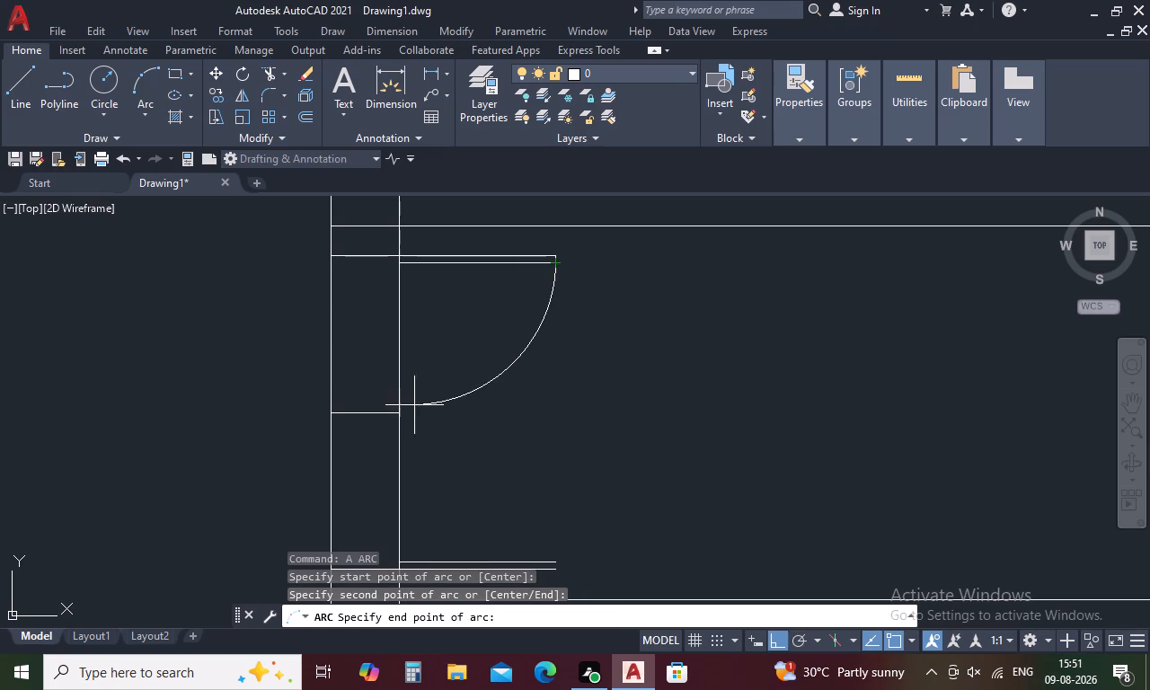
left_click(402, 415)
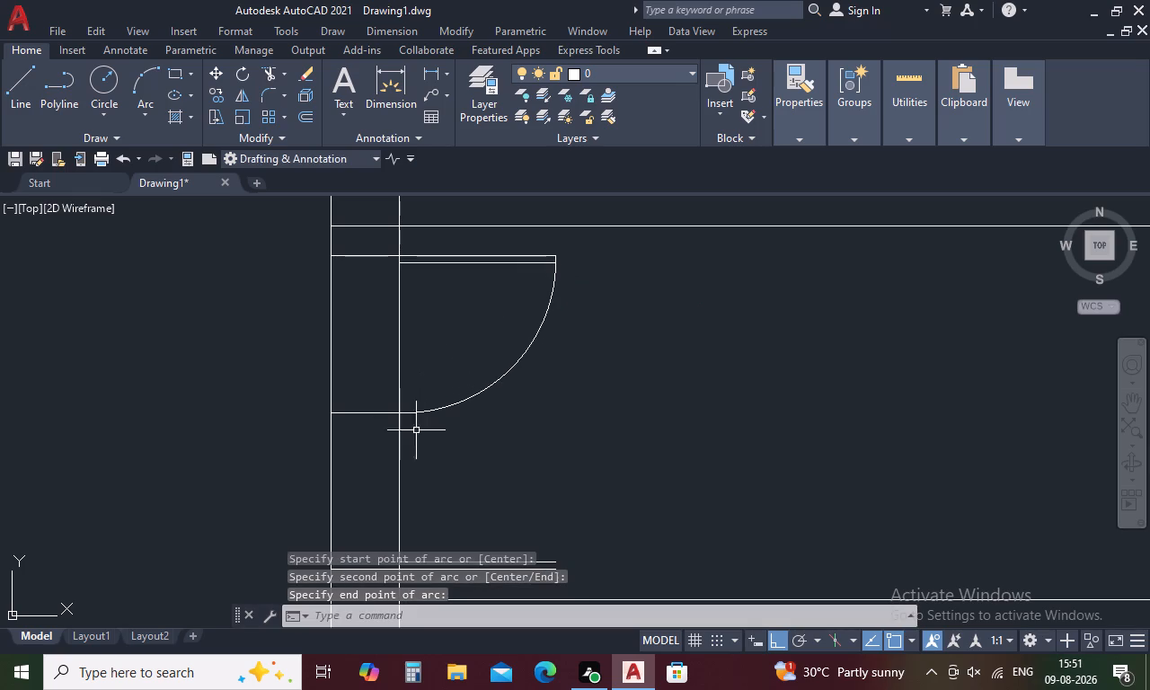
Mirror the upper door's swing arc about the opening's horizontal centre line, keeping the original arc.
left_click(500, 376)
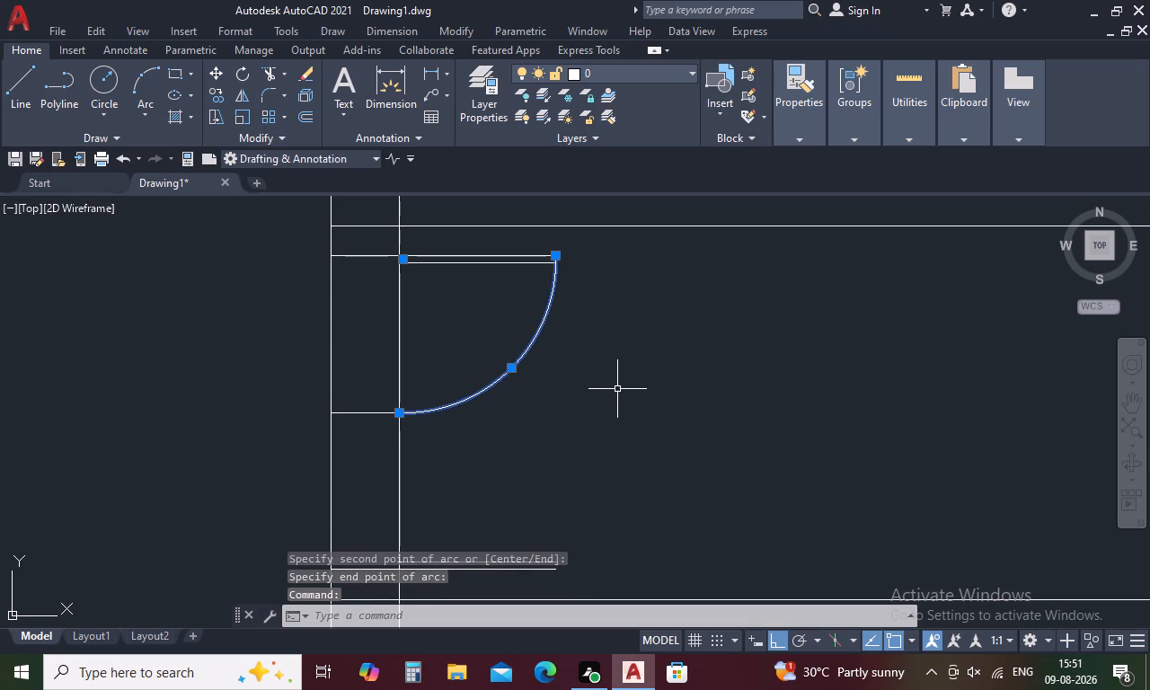
right_click(619, 389)
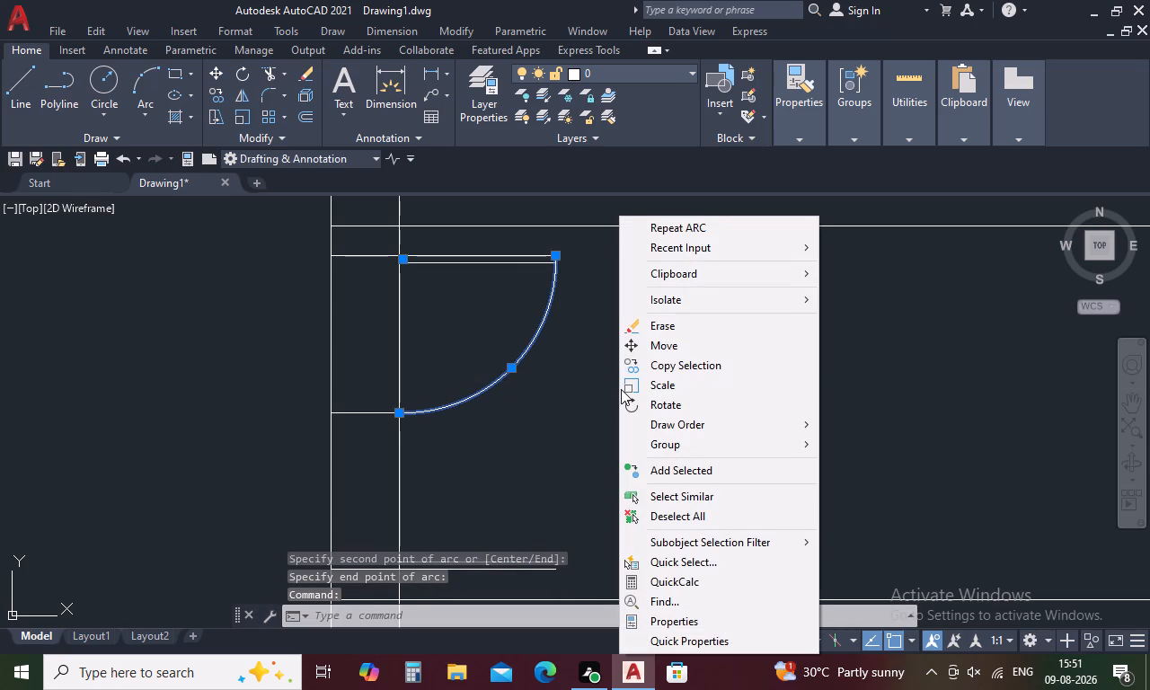
key("Escape")
type("MI")
key("space")
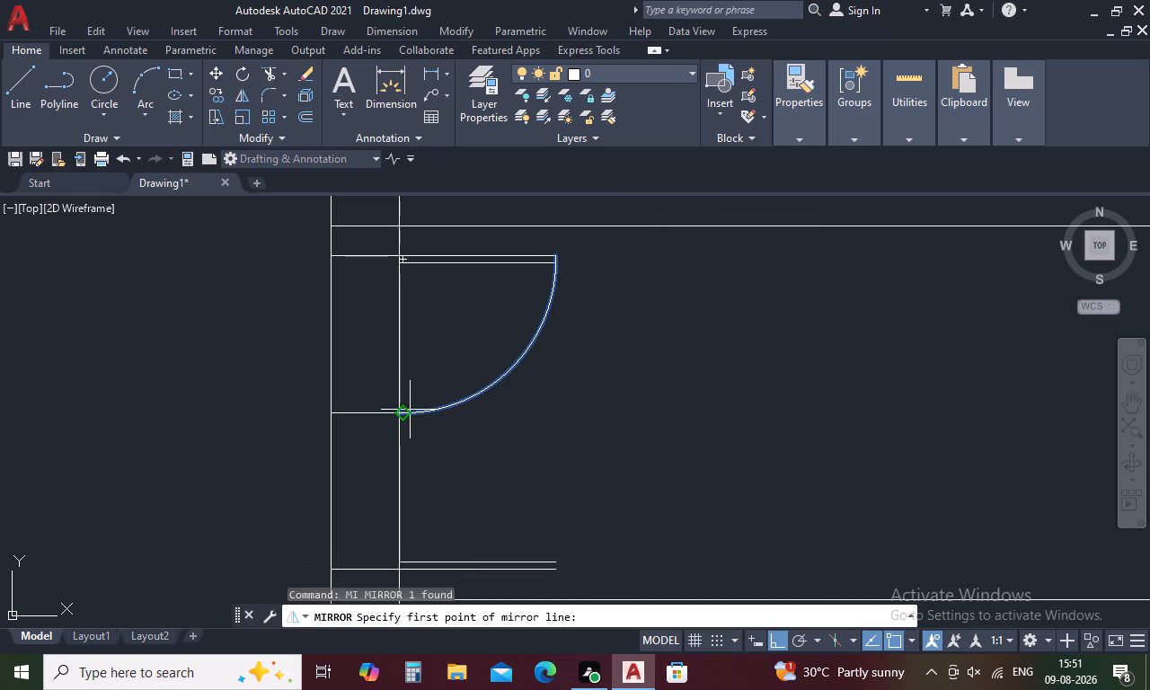
left_click(404, 412)
left_click(326, 417)
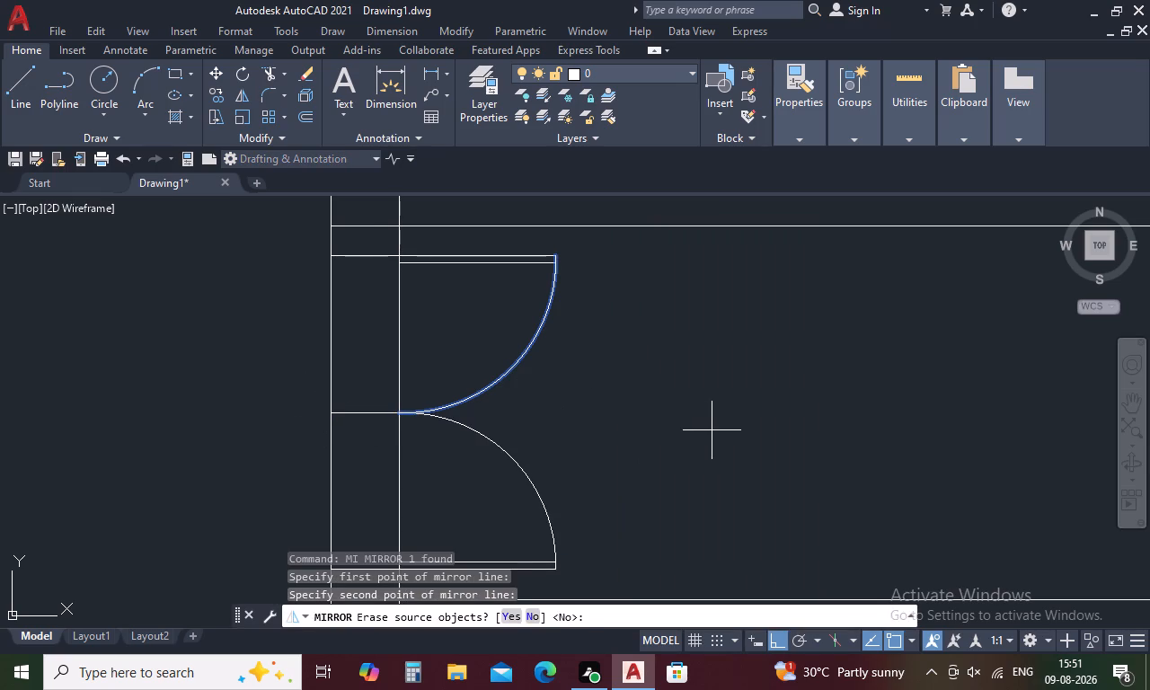
left_click(527, 621)
Trim away both end wall lines and the short centre line within the double door opening.
type("TR")
key("space")
left_click_drag(452, 476, 394, 549)
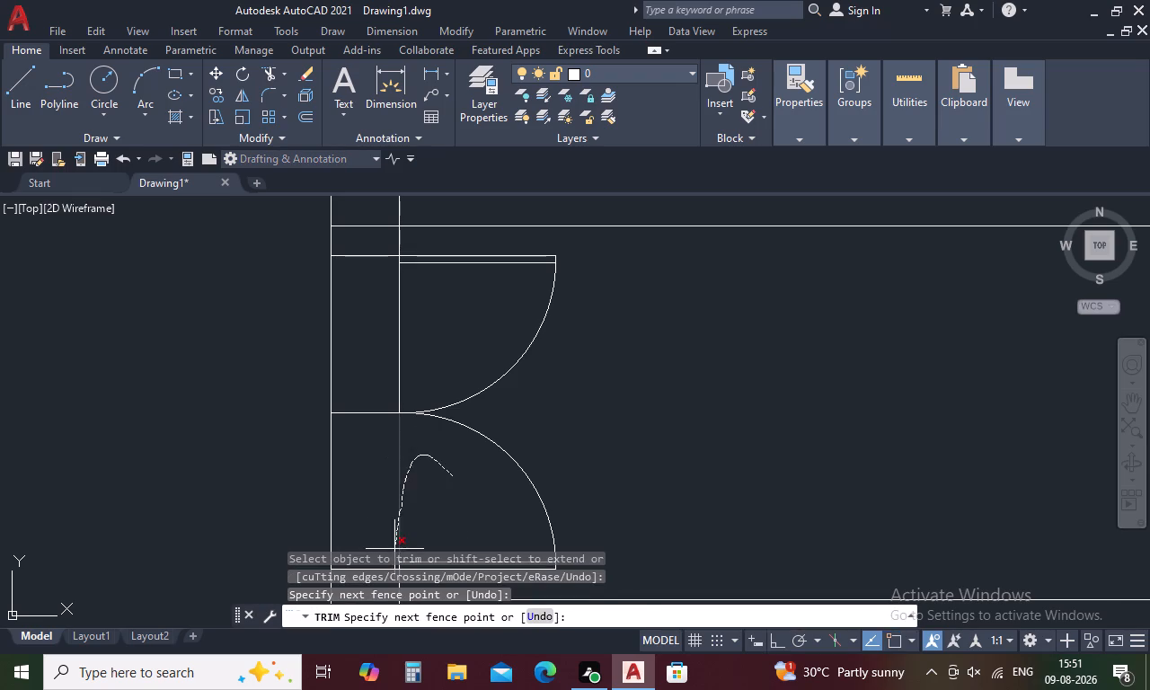
left_click_drag(394, 549, 394, 551)
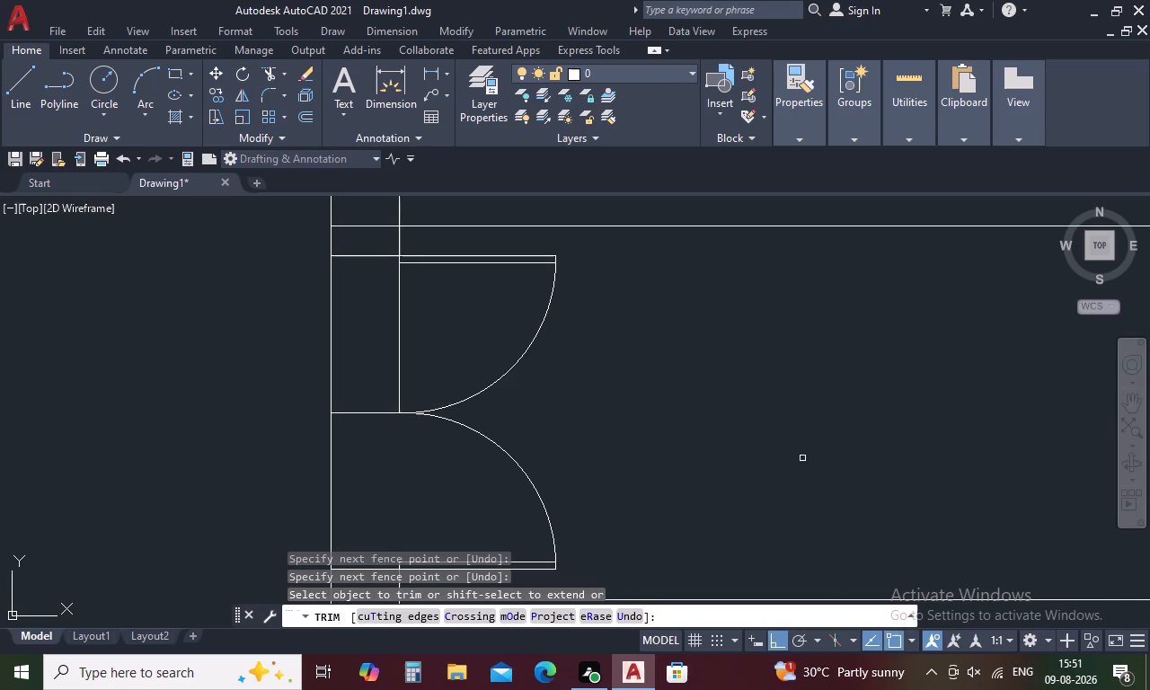
scroll(783, 377, "down", 1)
middle_click_drag(782, 384, 850, 404)
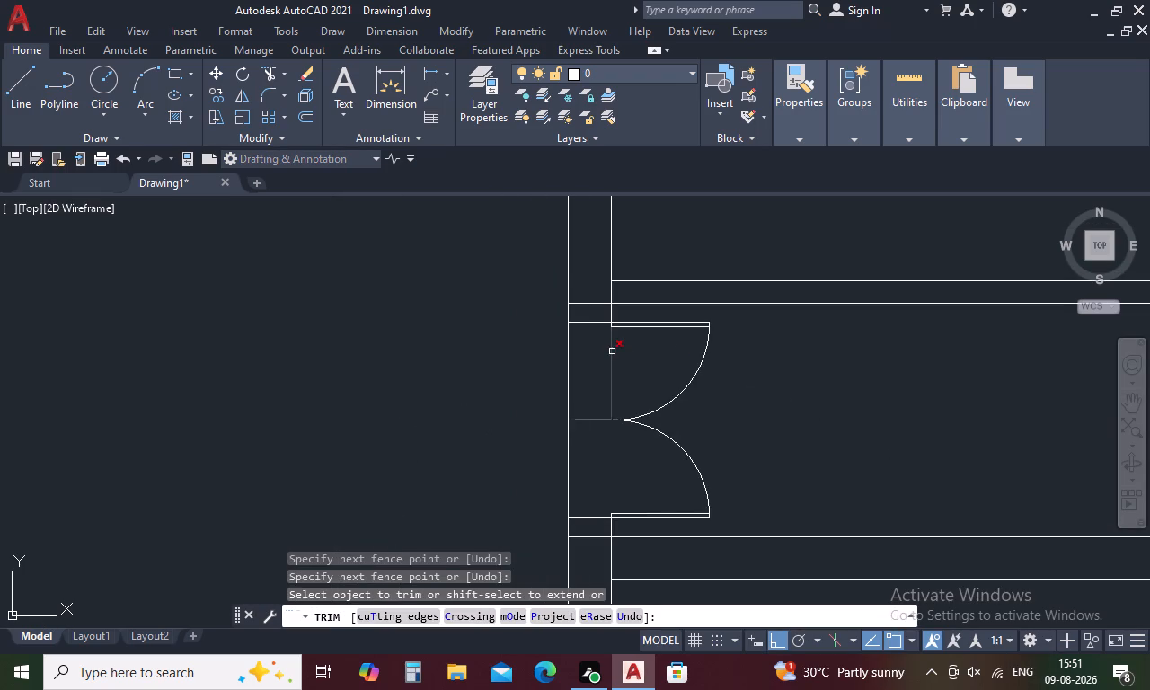
left_click_drag(621, 358, 537, 376)
left_click_drag(579, 394, 581, 427)
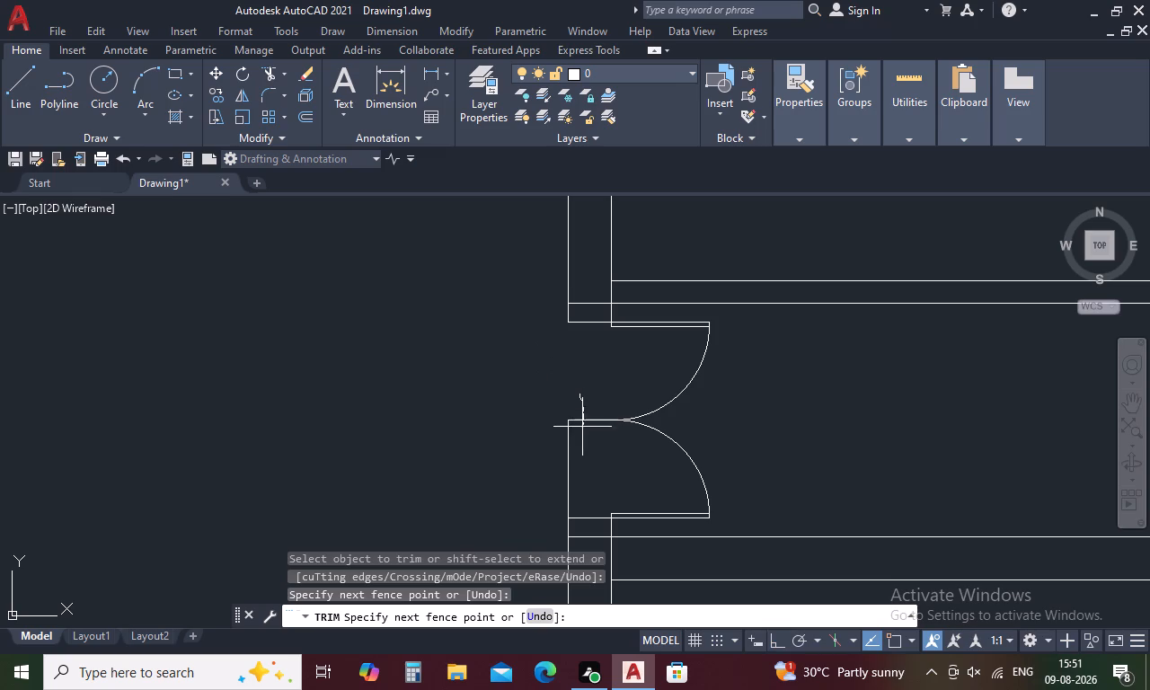
left_click_drag(581, 427, 551, 454)
scroll(543, 449, "down", 2)
scroll(693, 417, "down", 1)
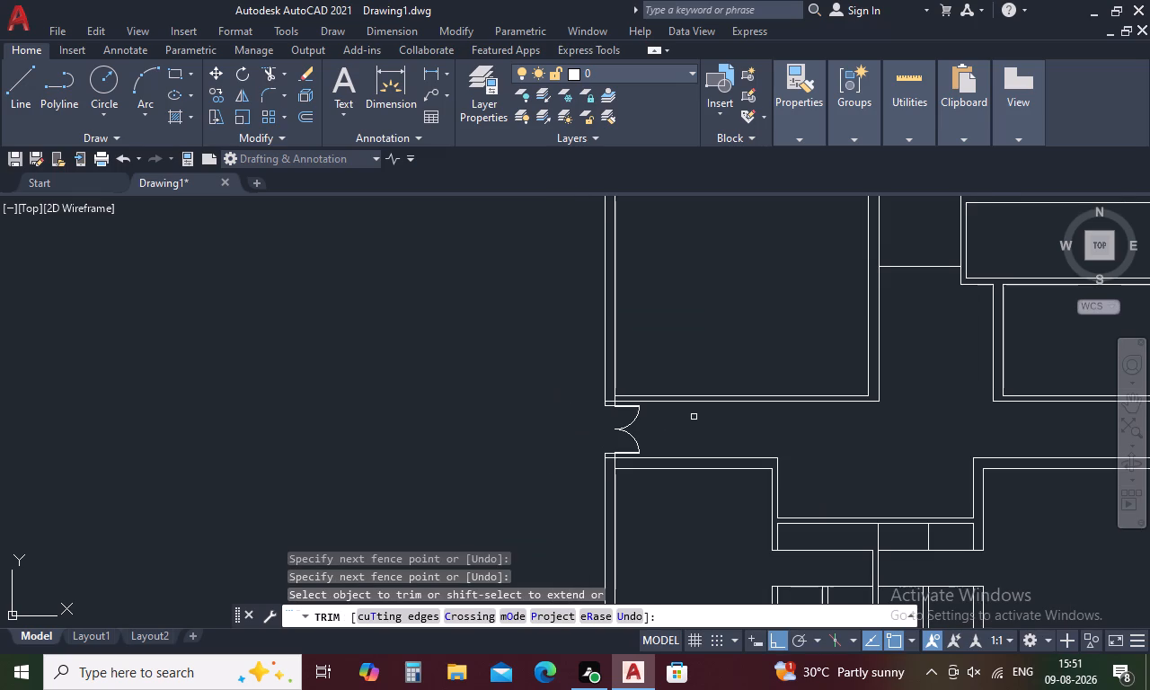
middle_click_drag(694, 417, 613, 426)
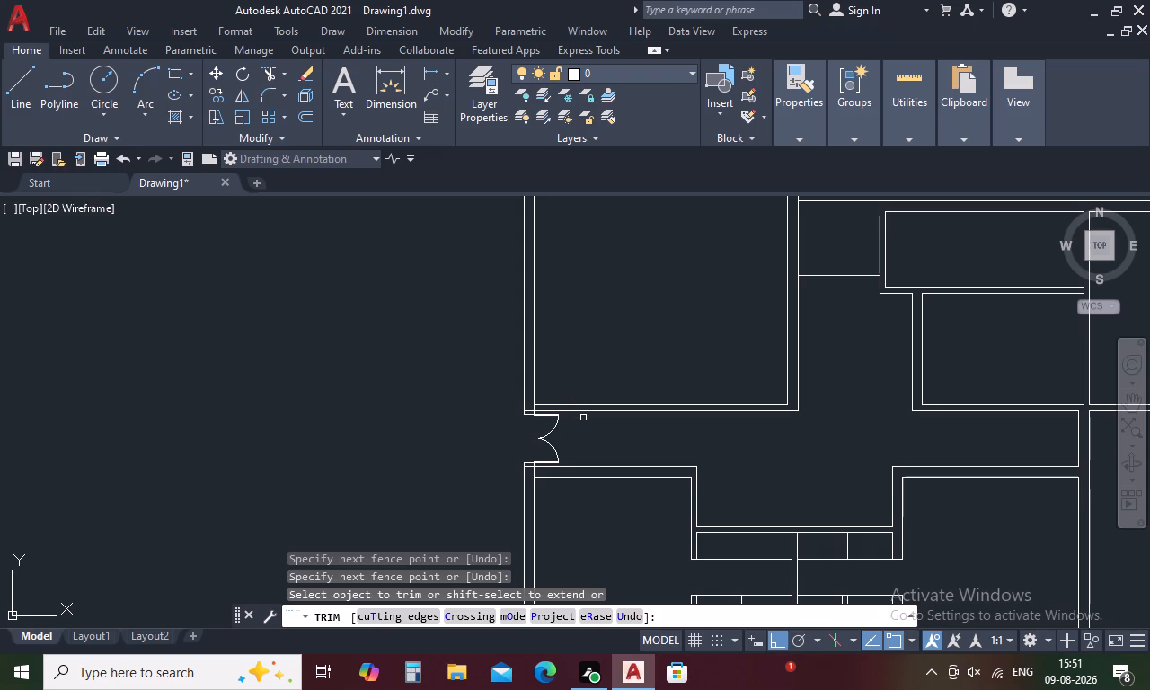
key("l")
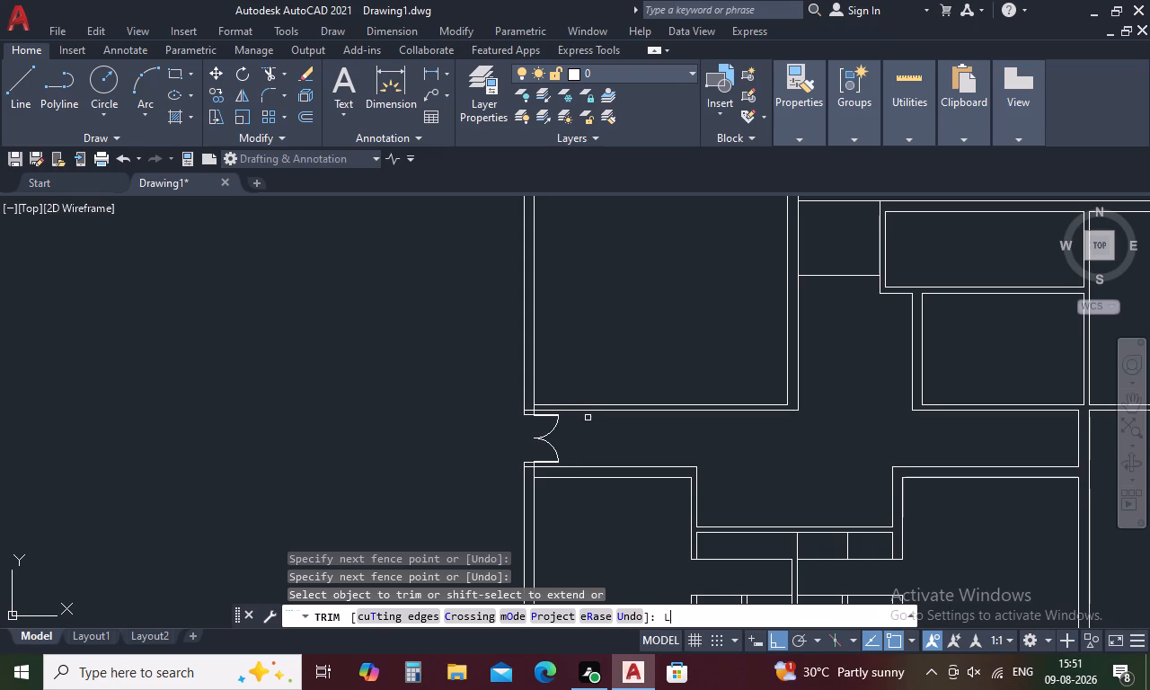
key("Escape")
Draw a short jamb line across the corridor's upper wall, a short distance right of the double door.
key("l")
key("space")
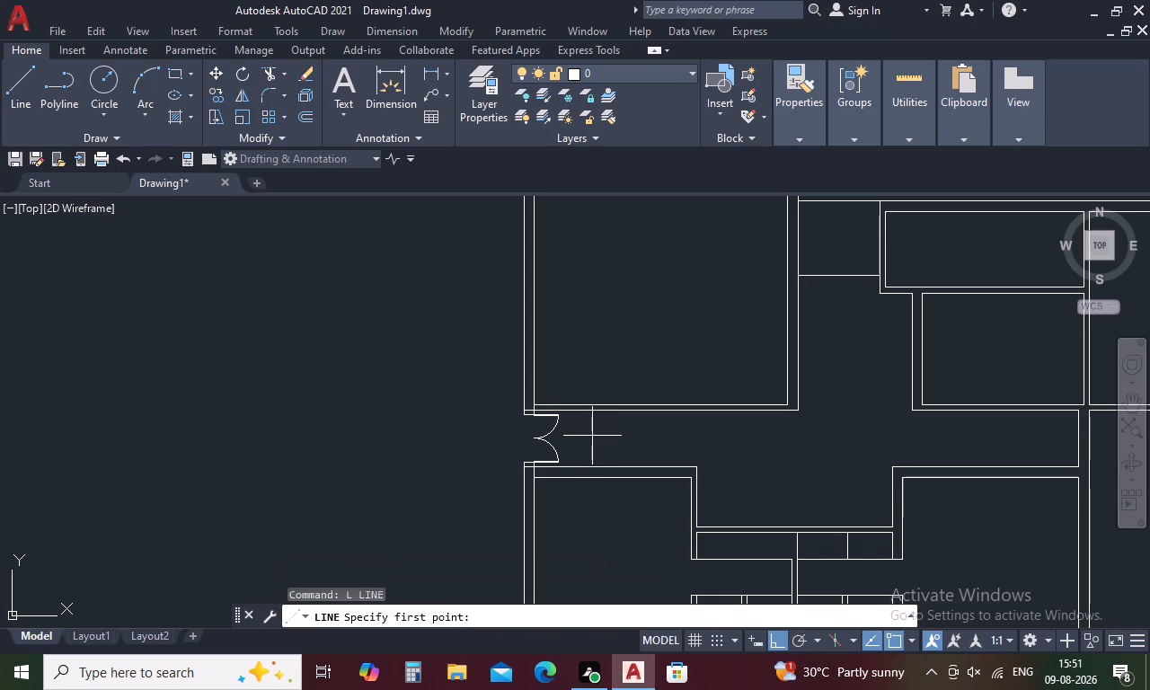
left_click(582, 411)
scroll(583, 409, "up", 2)
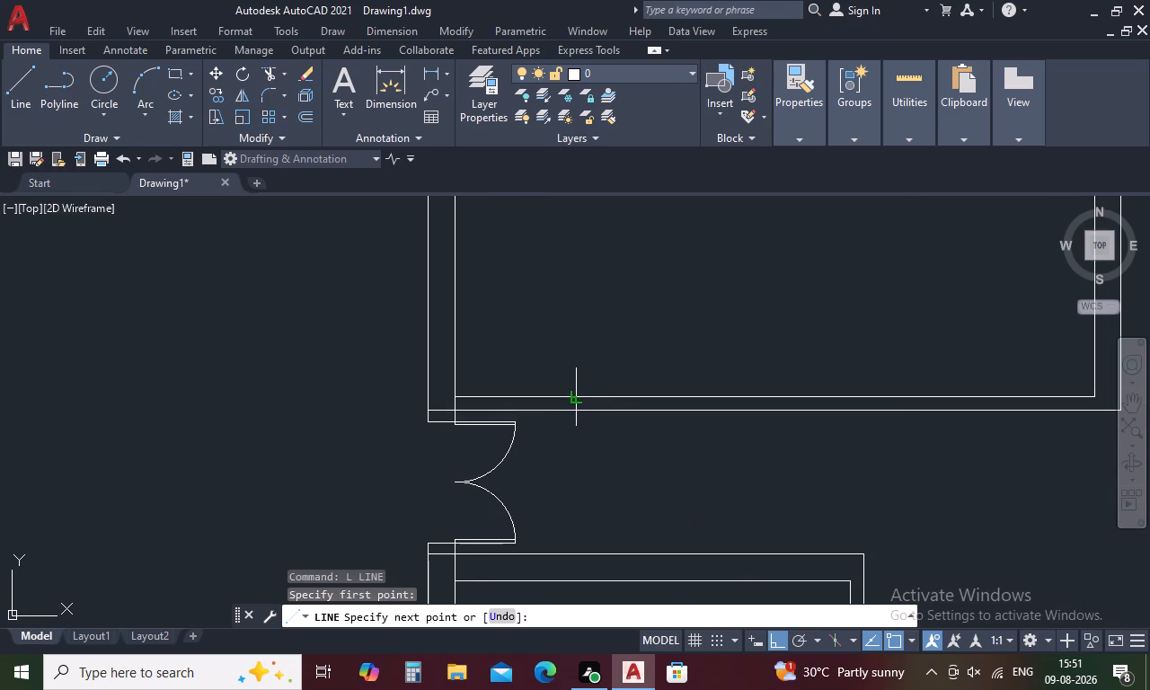
left_click(574, 395)
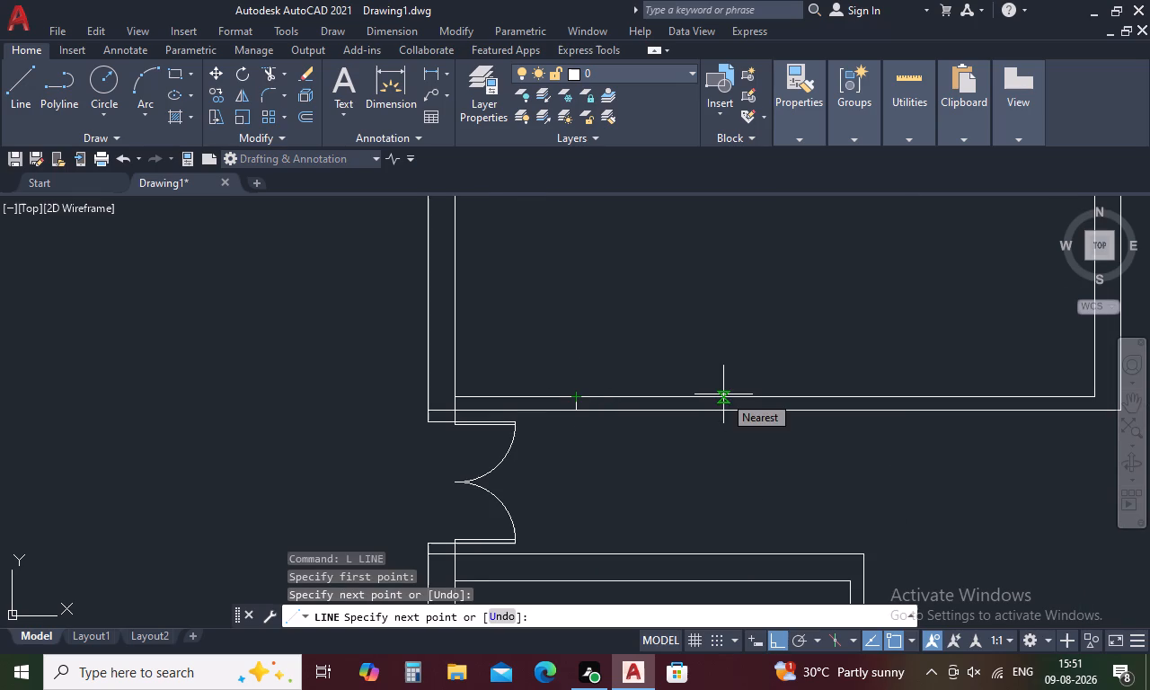
key("Escape")
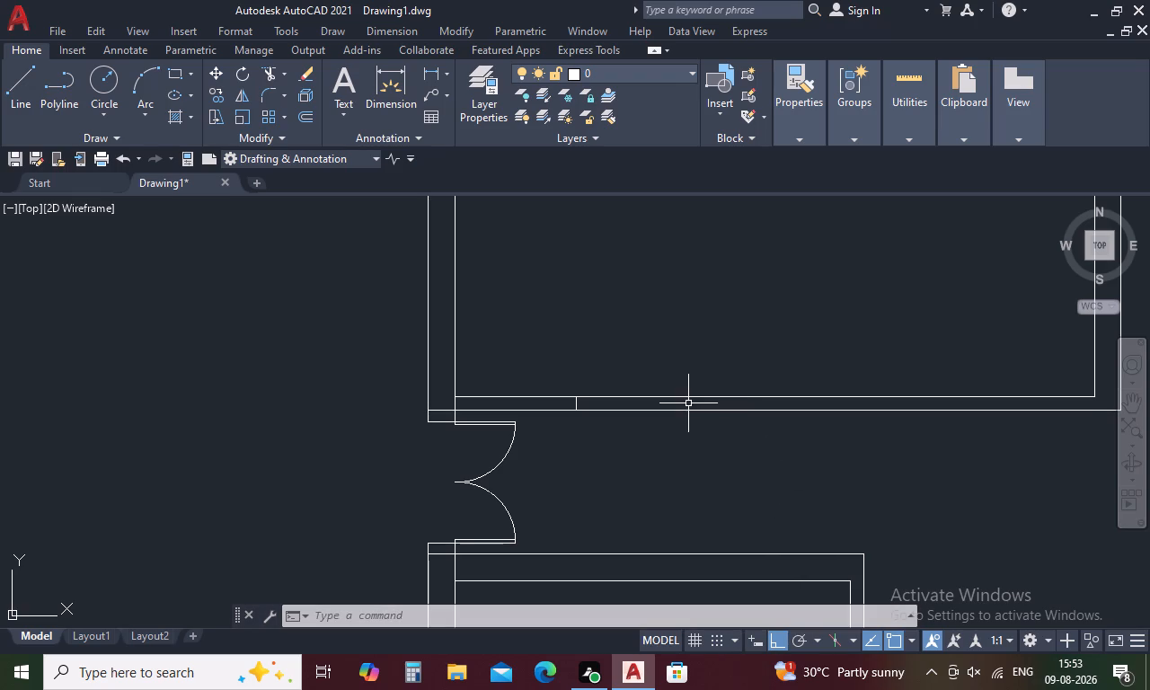
key("Escape")
Offset the new jamb line 900 mm to the right along the wall.
type("O")
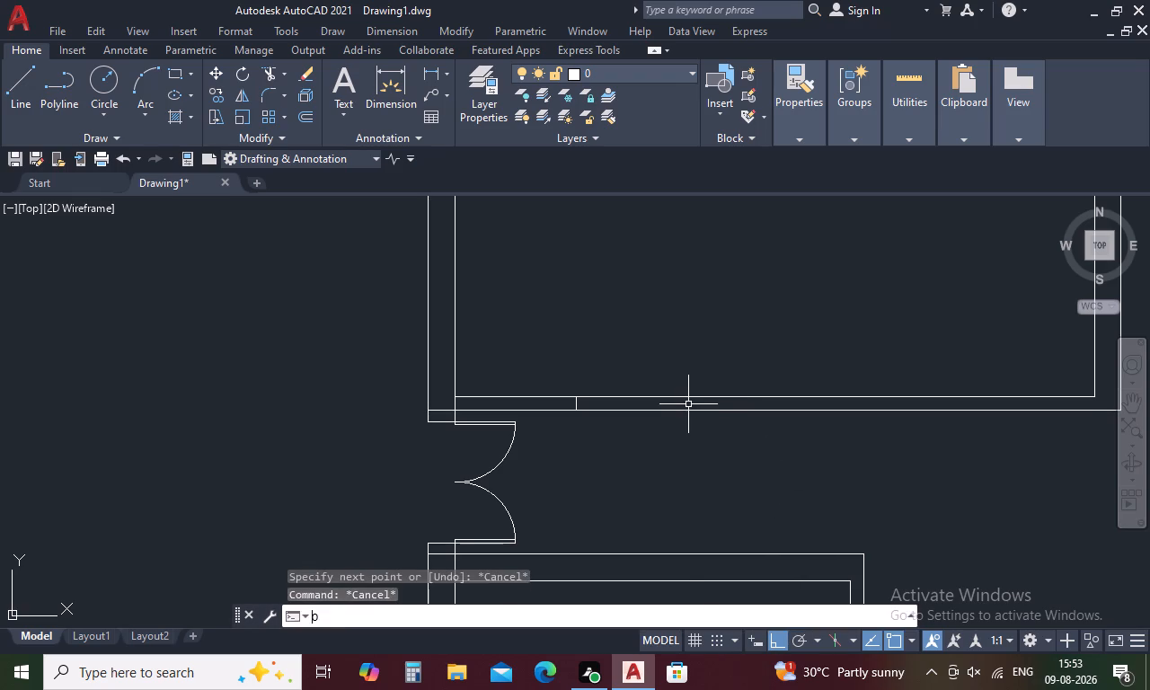
key("space")
type("900")
key("space")
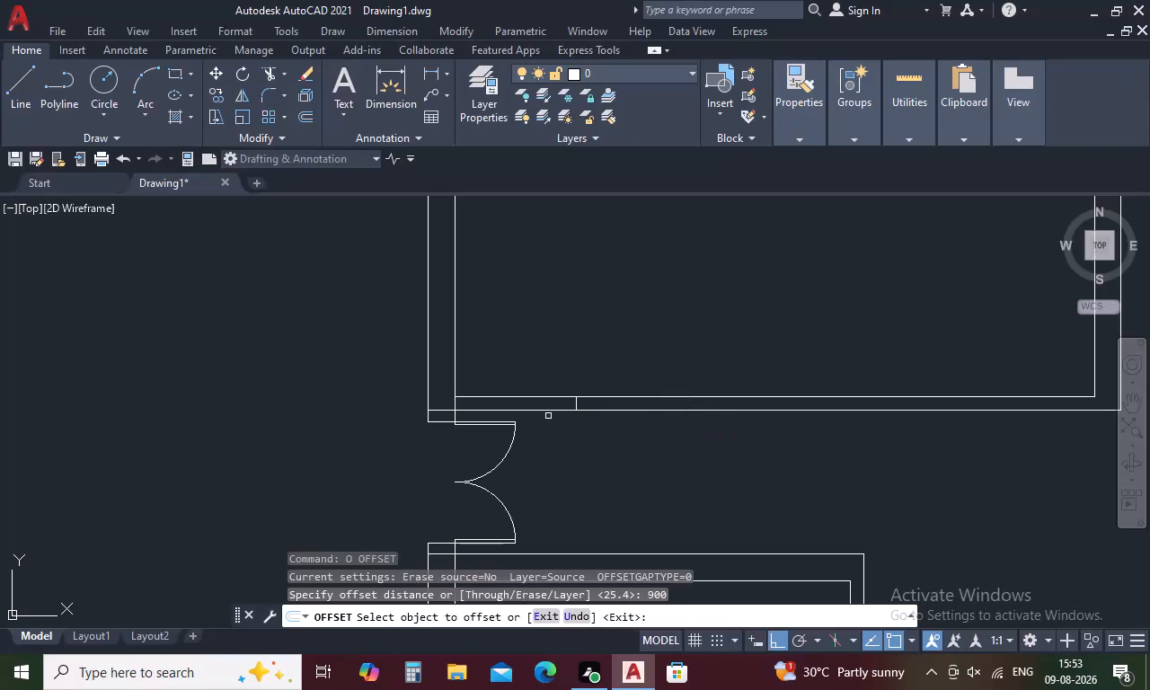
left_click(577, 402)
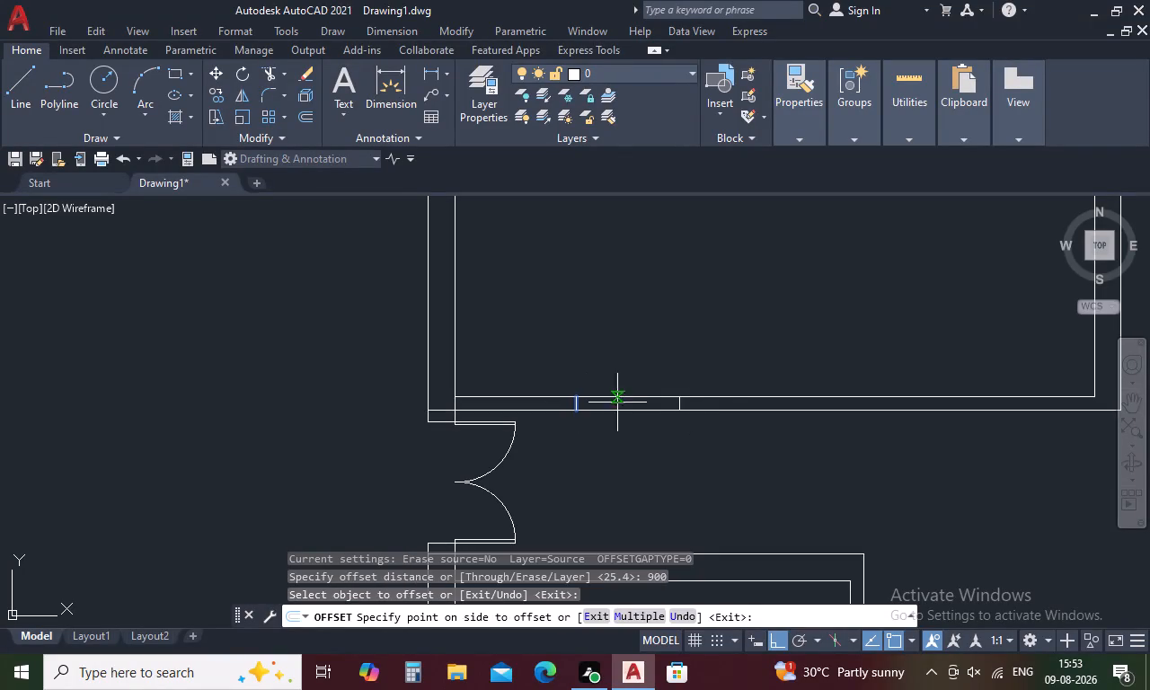
left_click(703, 401)
key("Escape")
Draw a 900 mm door leaf line from the left jamb's upper end straight up into the room.
type("L")
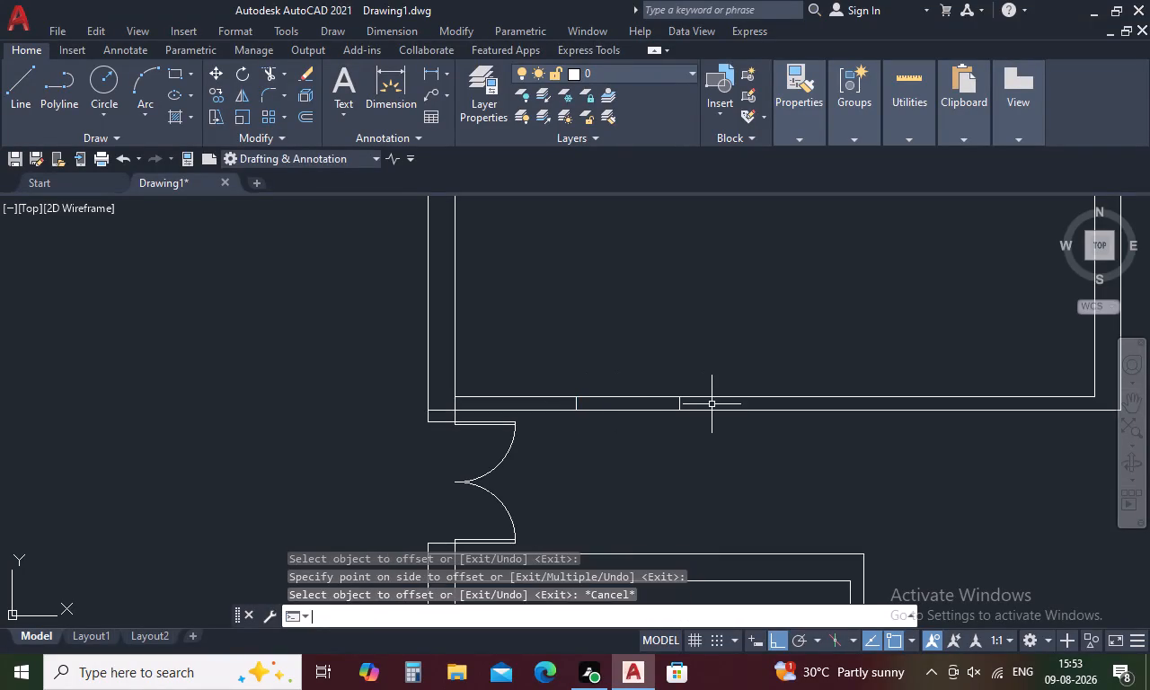
key("space")
left_click_drag(581, 402, 584, 385)
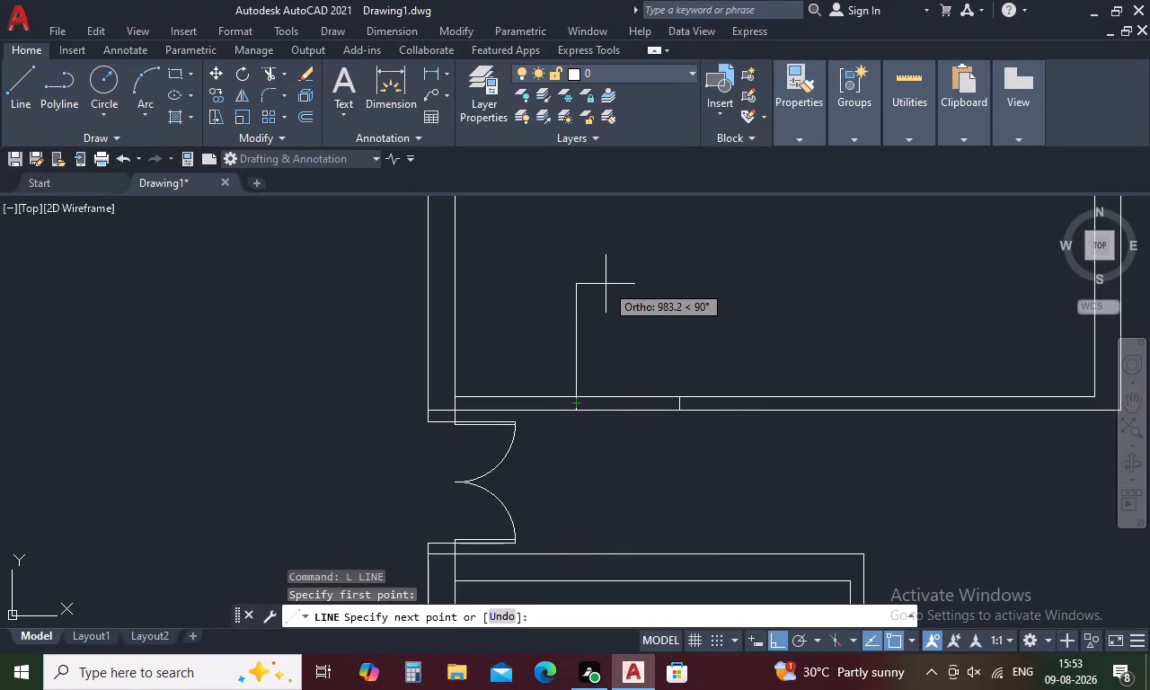
type("900")
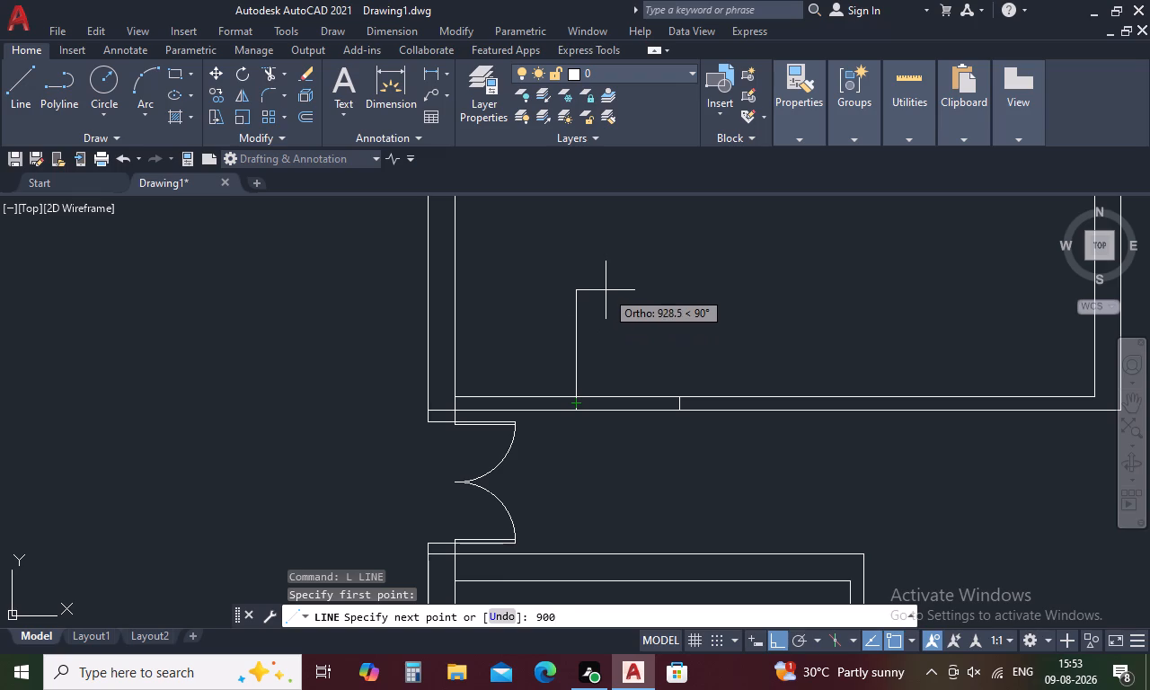
key("space")
key("Escape")
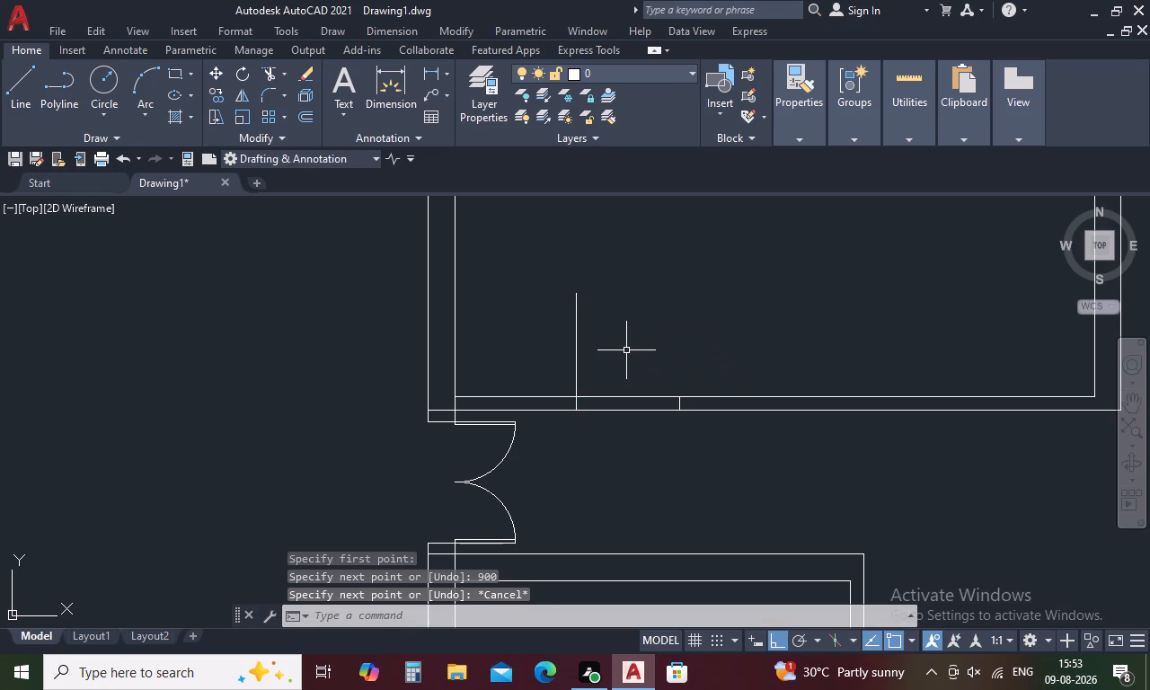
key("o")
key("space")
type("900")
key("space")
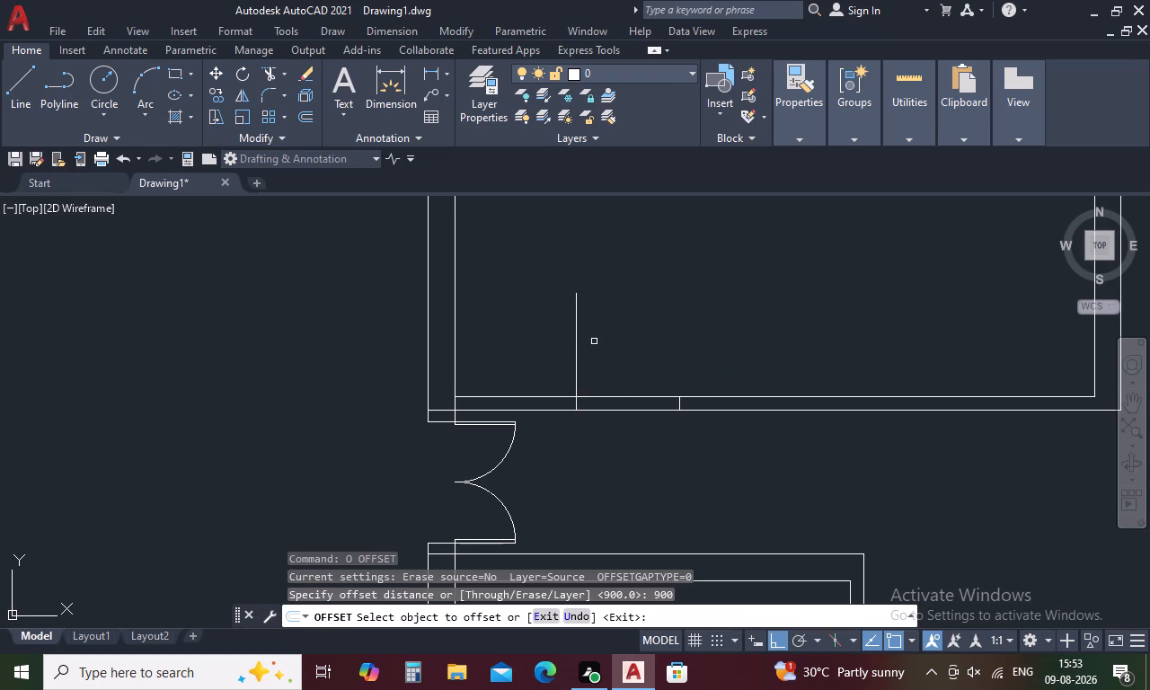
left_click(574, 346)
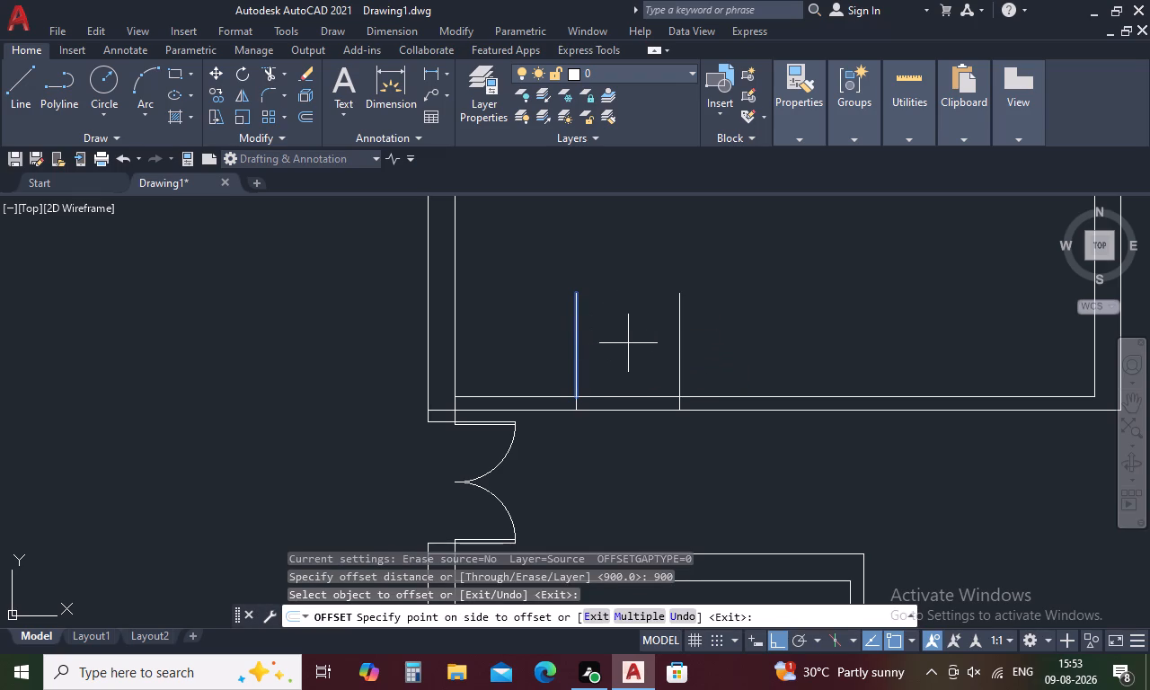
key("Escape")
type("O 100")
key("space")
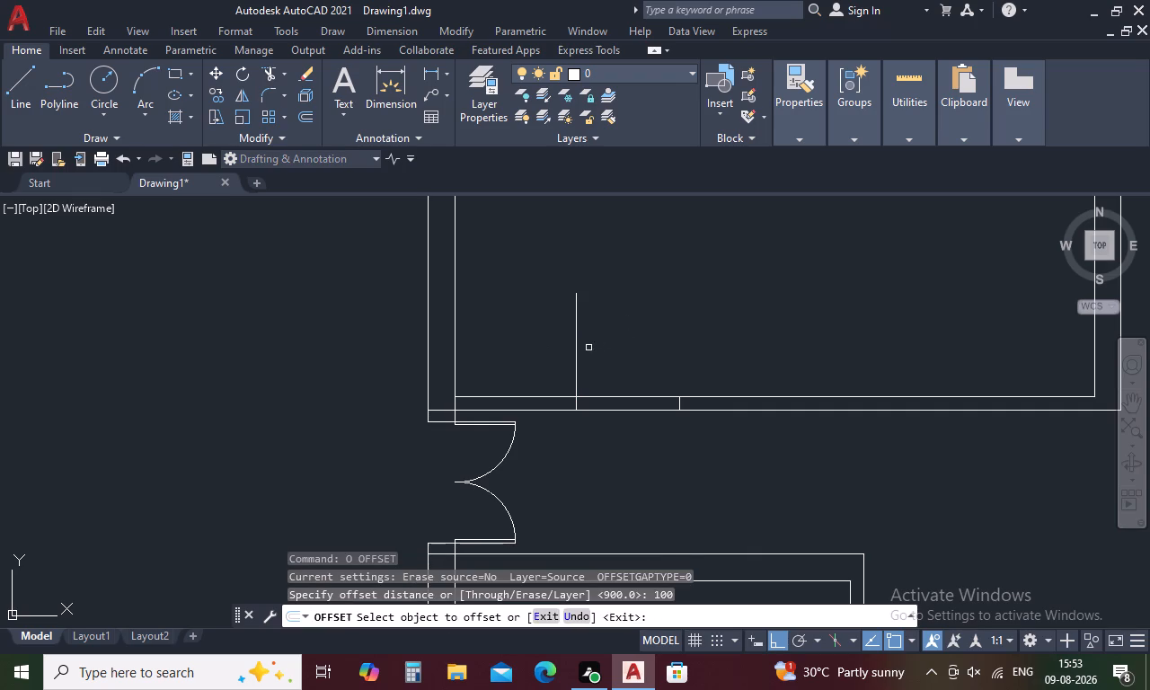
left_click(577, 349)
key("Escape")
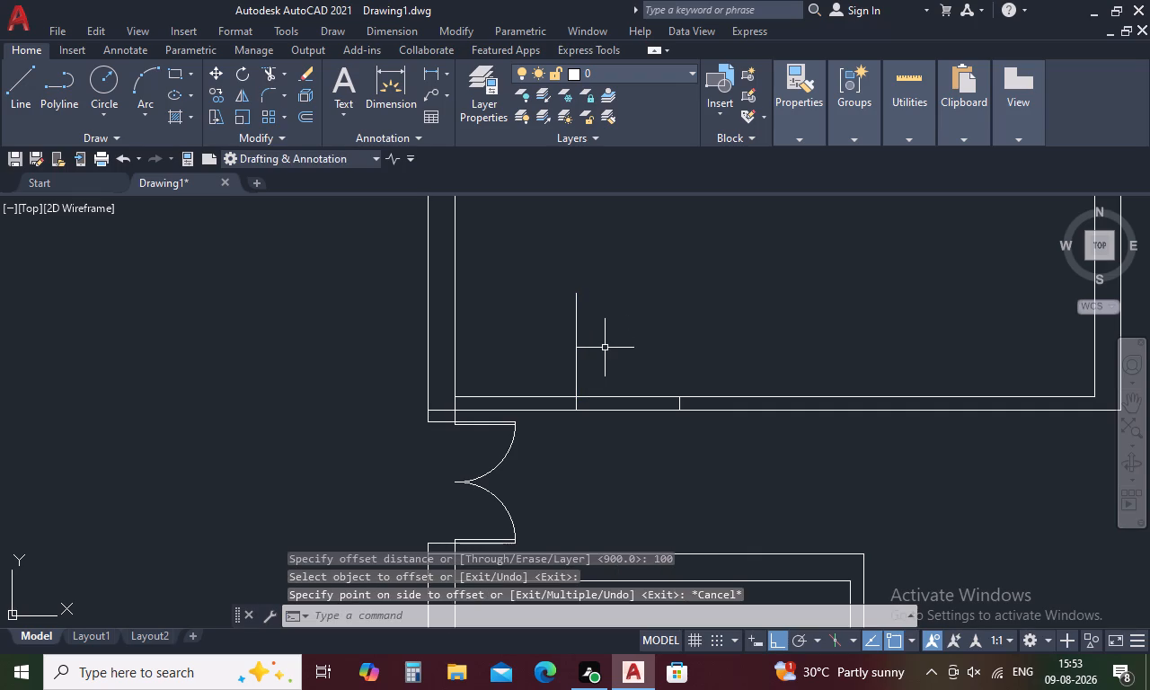
Offset the door leaf line 25.4 mm toward the opening.
type("O")
key("space")
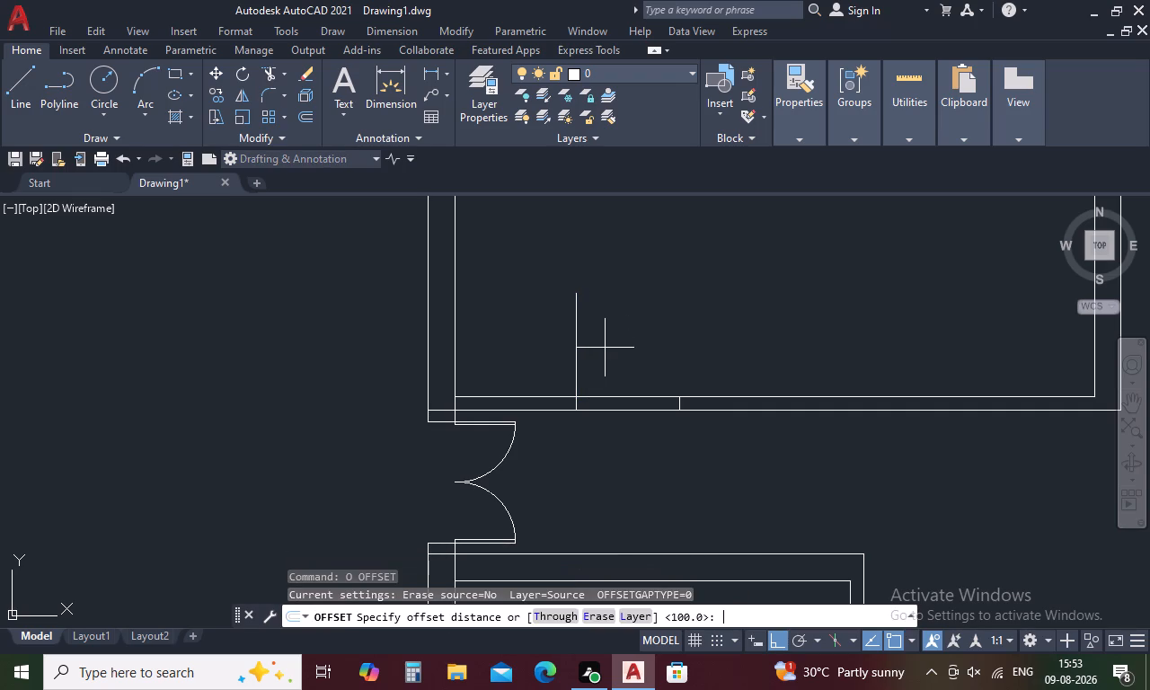
key("2")
type("5.")
type("4")
key("space")
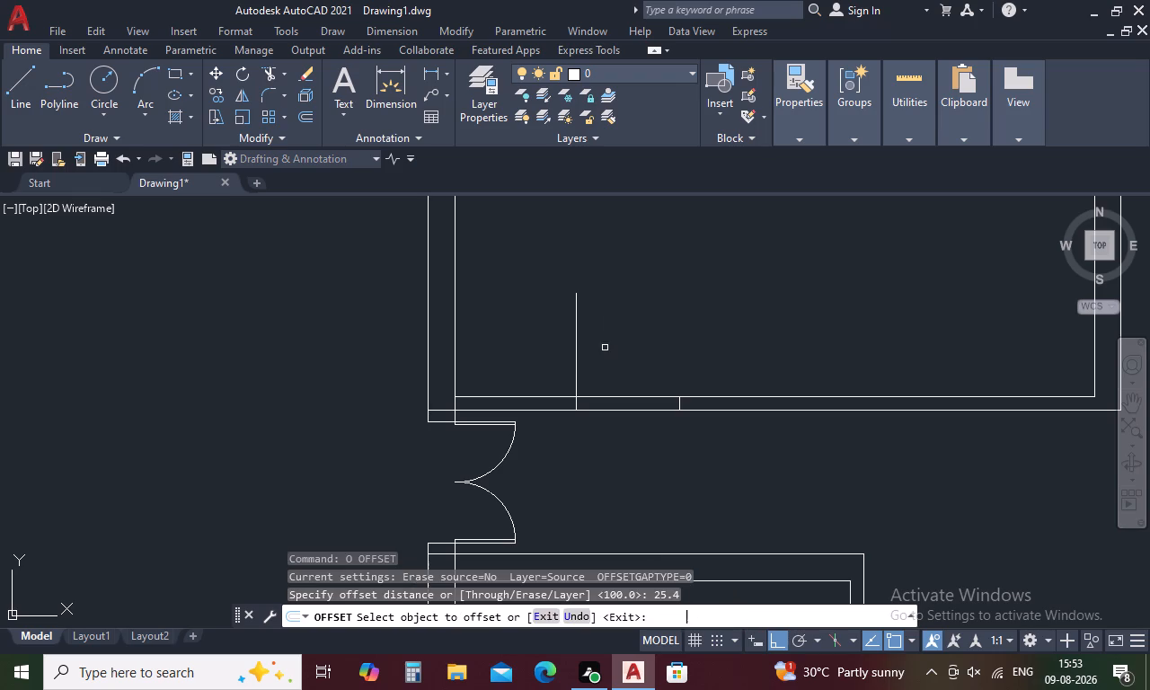
left_click(577, 363)
left_click(629, 368)
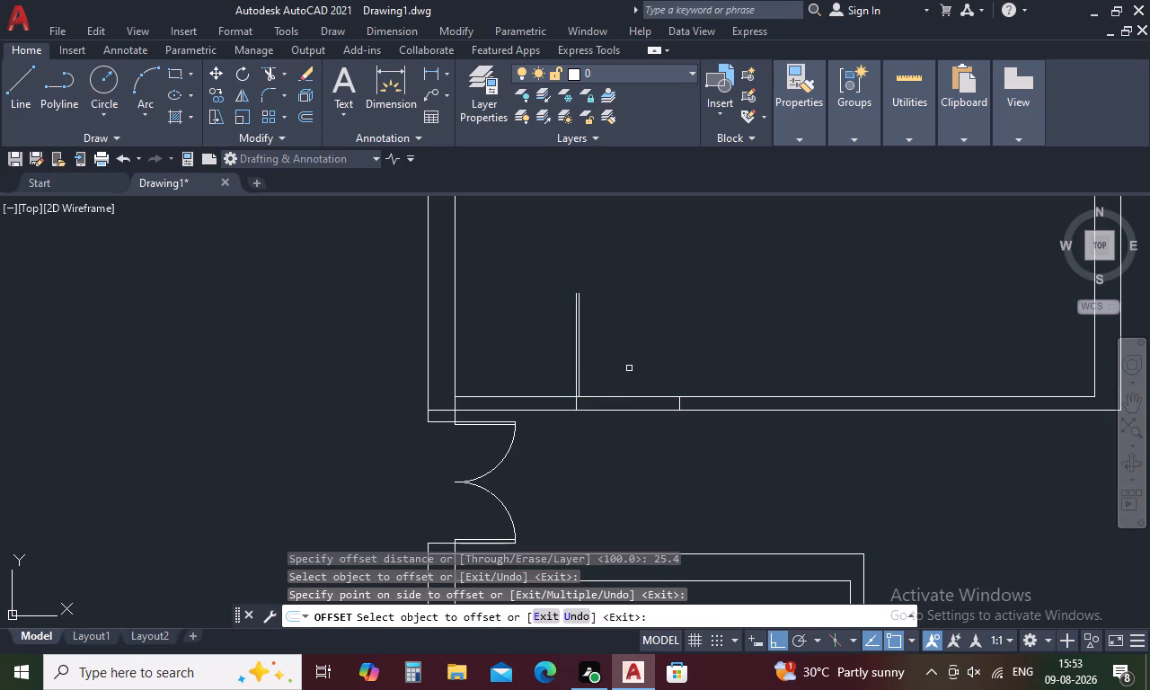
key("Escape")
Draw the door's swing arc through the leaf's two free corners to the upper end of the right jamb.
type("A")
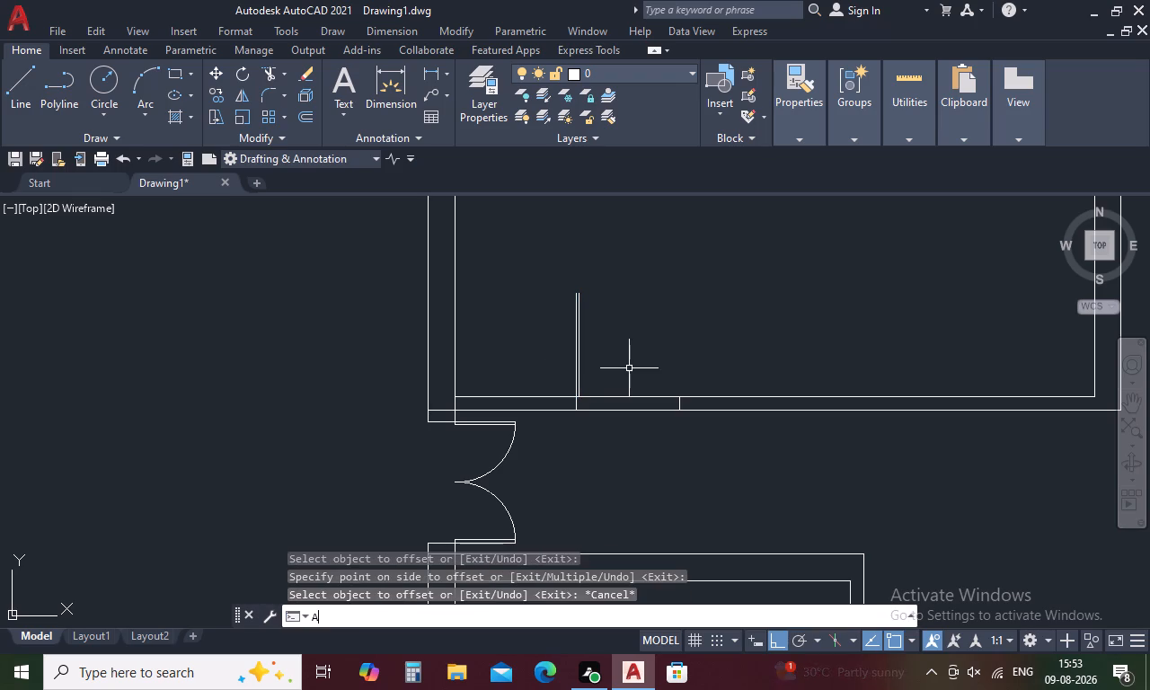
key("space")
left_click(573, 298)
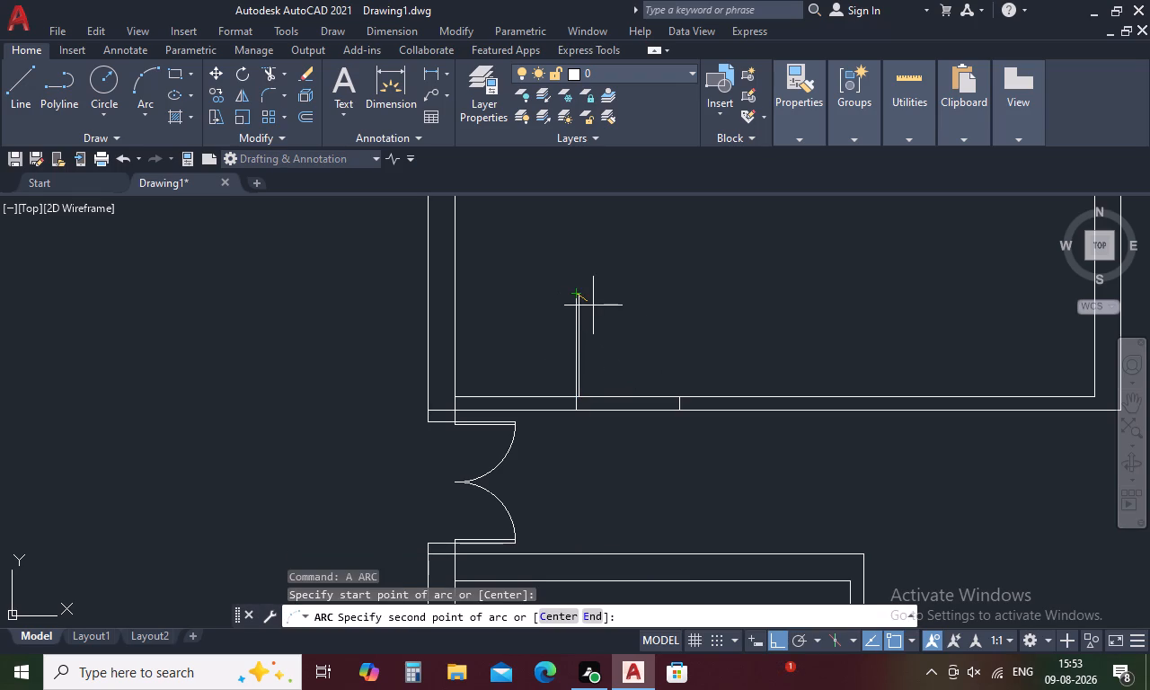
scroll(591, 306, "up", 3)
left_click(526, 257)
scroll(526, 257, "down", 3)
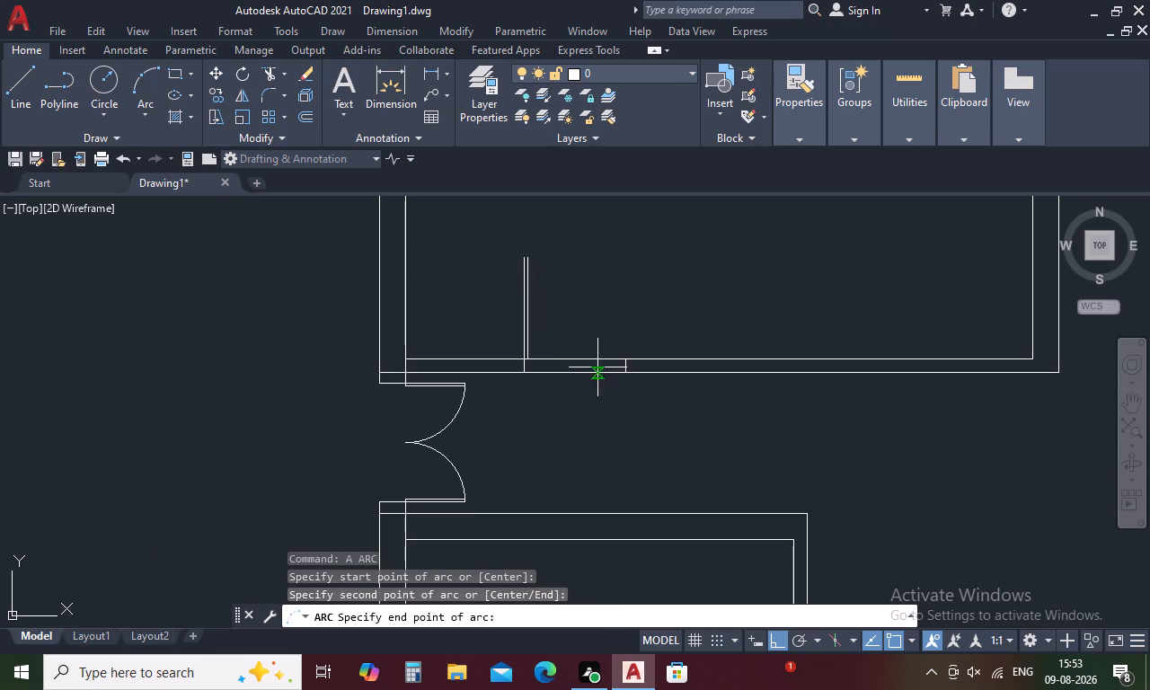
left_click(625, 355)
scroll(708, 341, "down", 2)
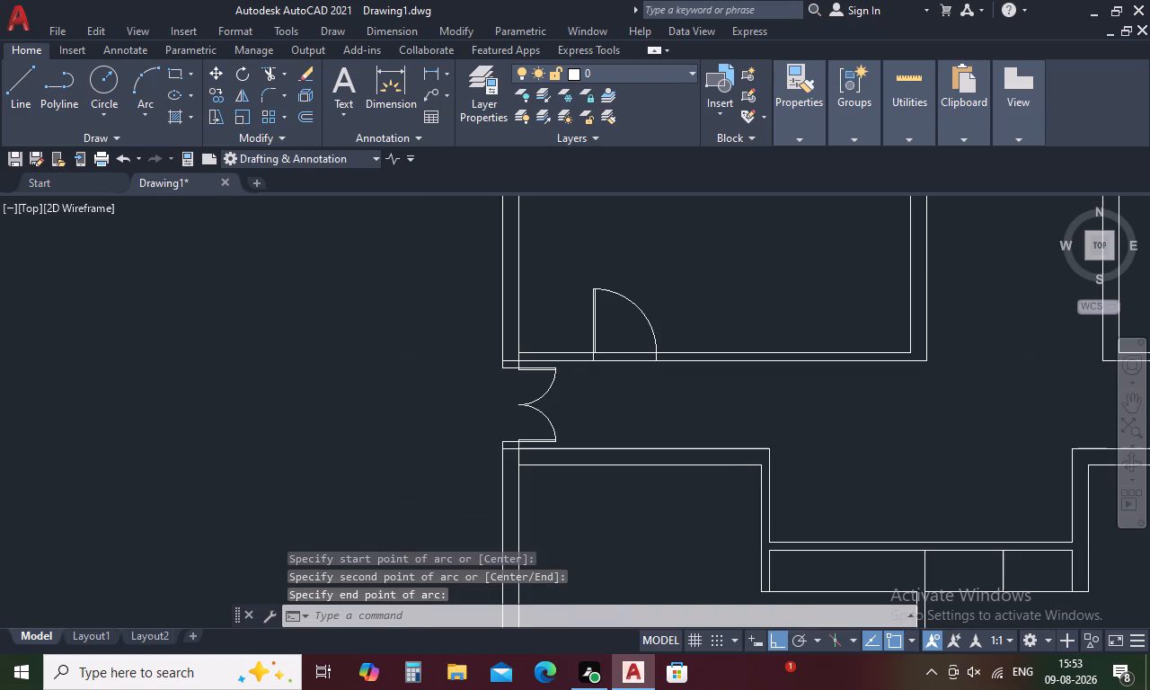
key("Escape")
Trim away both wall lines between the jambs of the new single door opening.
scroll(708, 341, "down", 2)
scroll(668, 350, "up", 3)
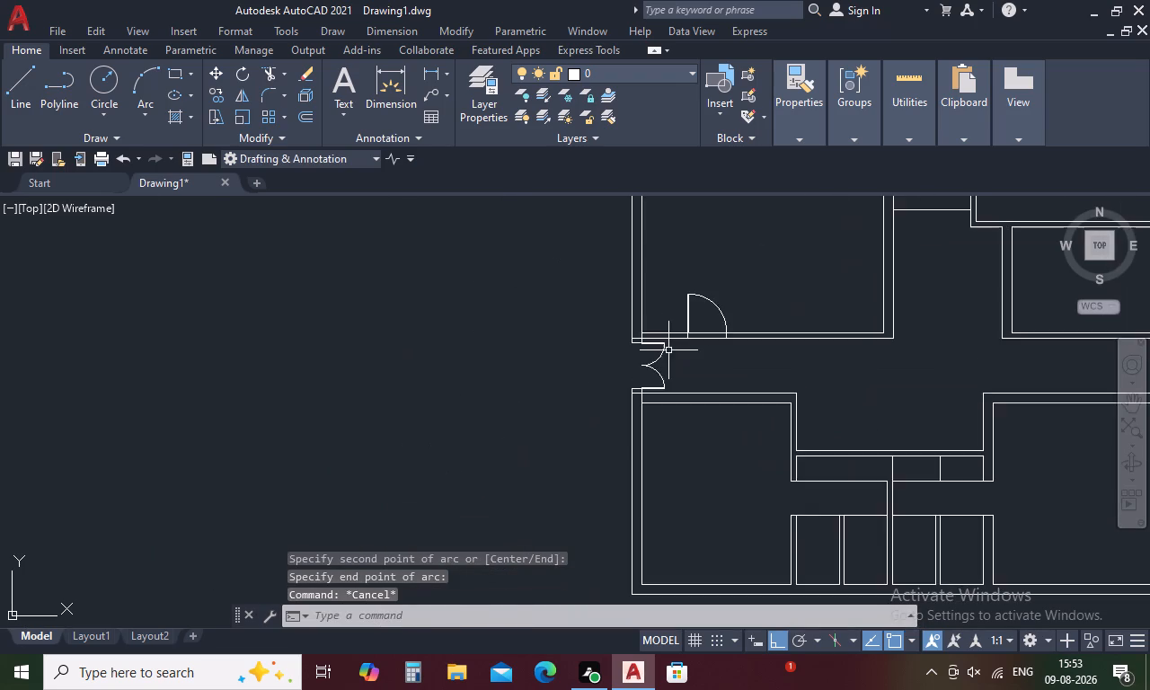
key("Escape")
type("TR")
key("space")
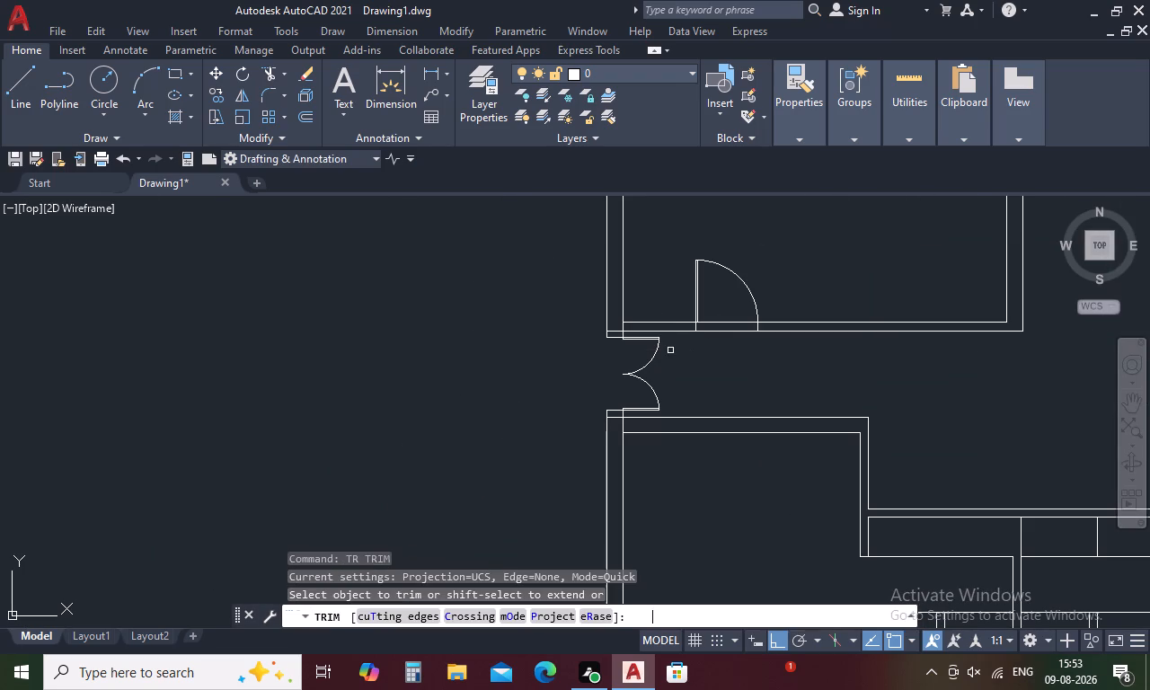
left_click_drag(740, 310, 724, 360)
scroll(724, 360, "down", 3)
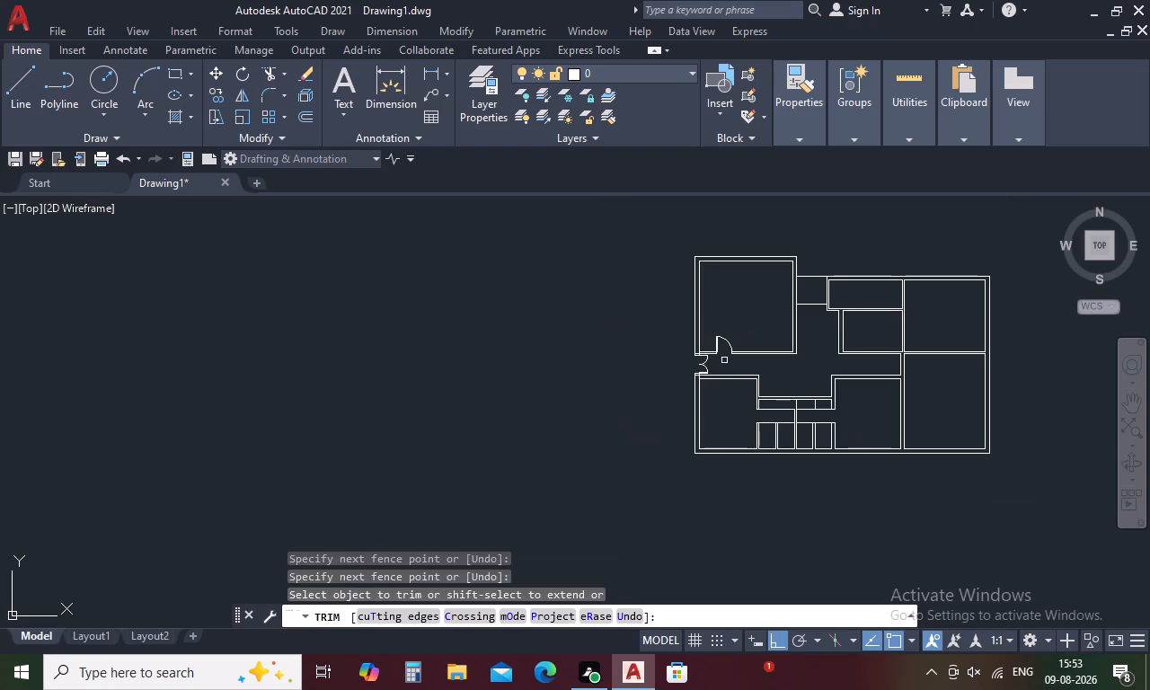
scroll(736, 401, "up", 2)
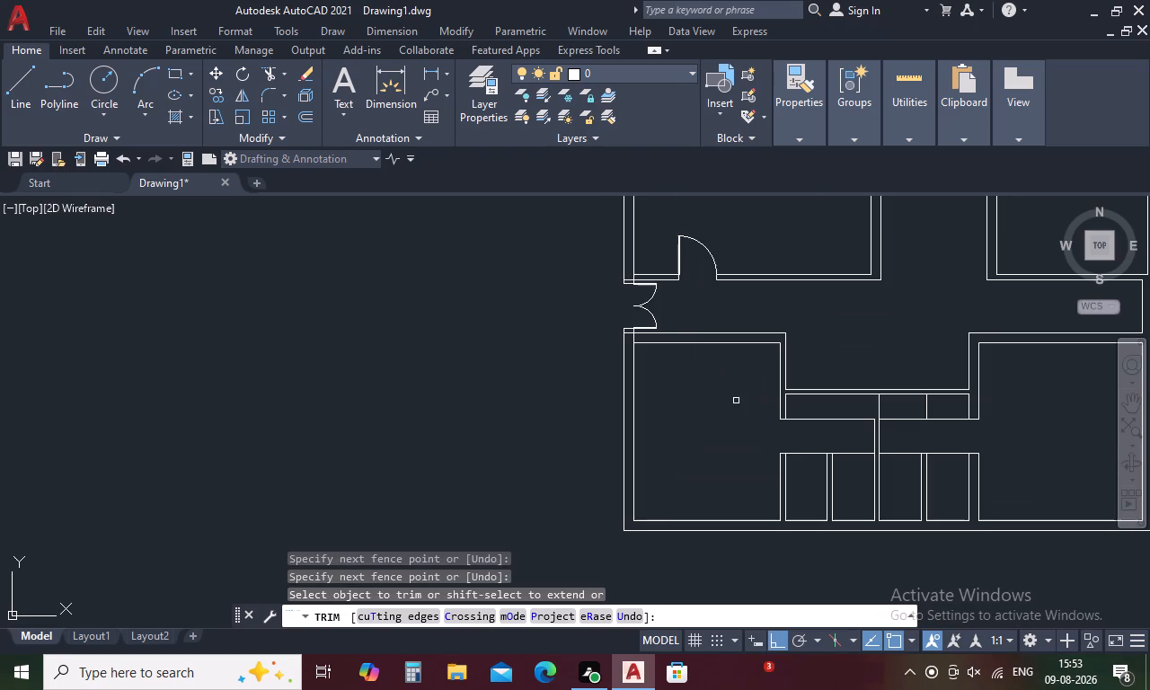
middle_click_drag(738, 401, 697, 404)
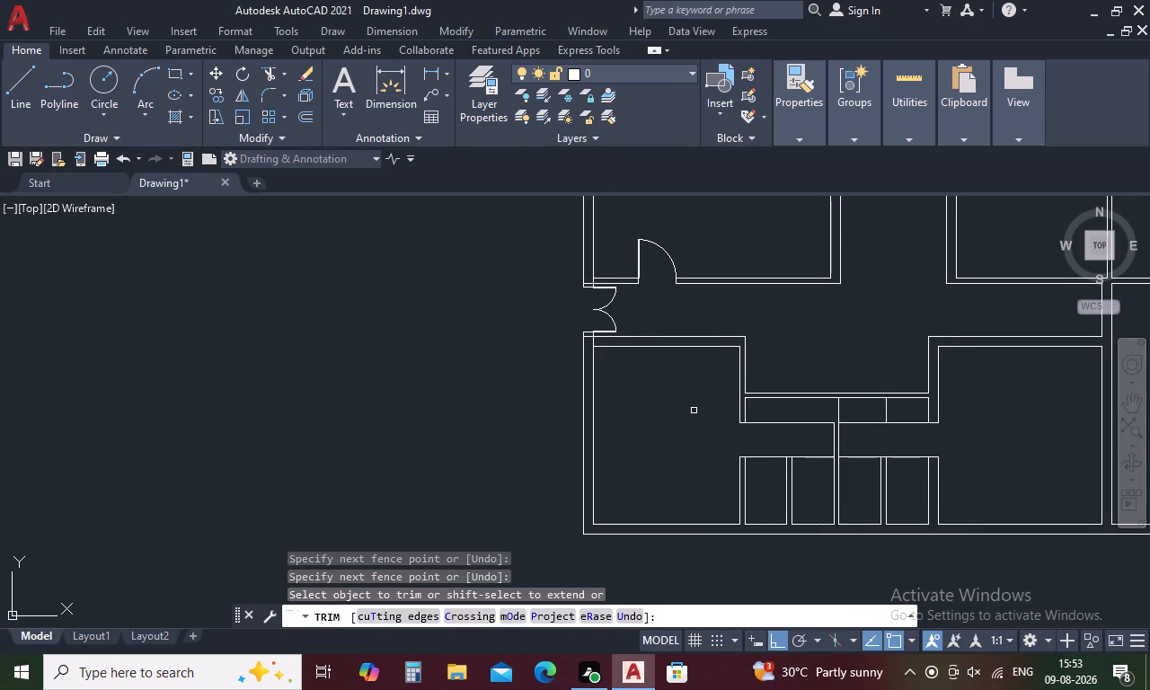
key("Escape")
Trim the wall line pieces crossing at the outer wall junctions just above and below the double door.
key("t")
type("R")
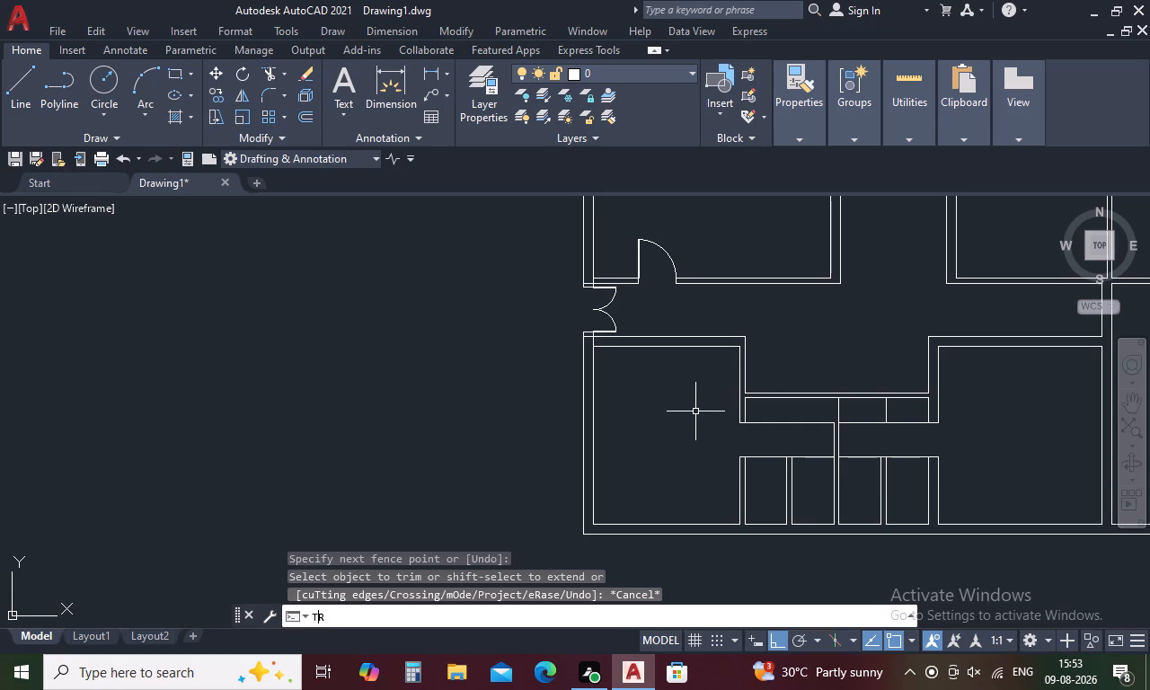
key("space")
scroll(585, 282, "up", 4)
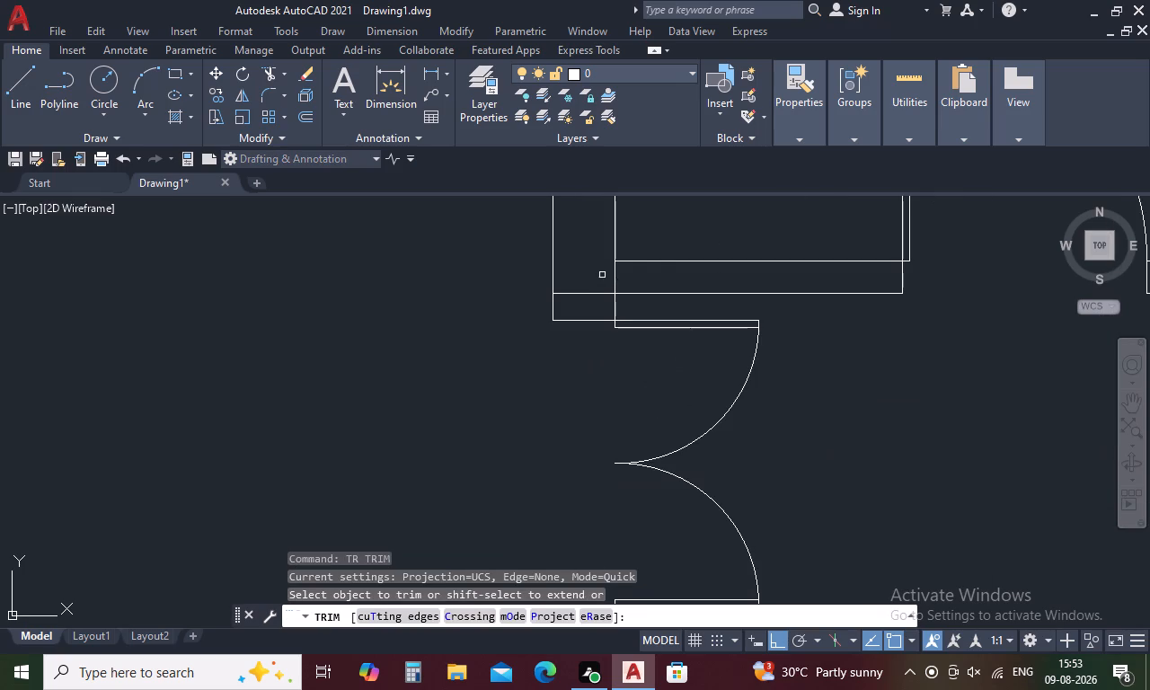
left_click_drag(633, 273, 589, 303)
scroll(588, 305, "down", 3)
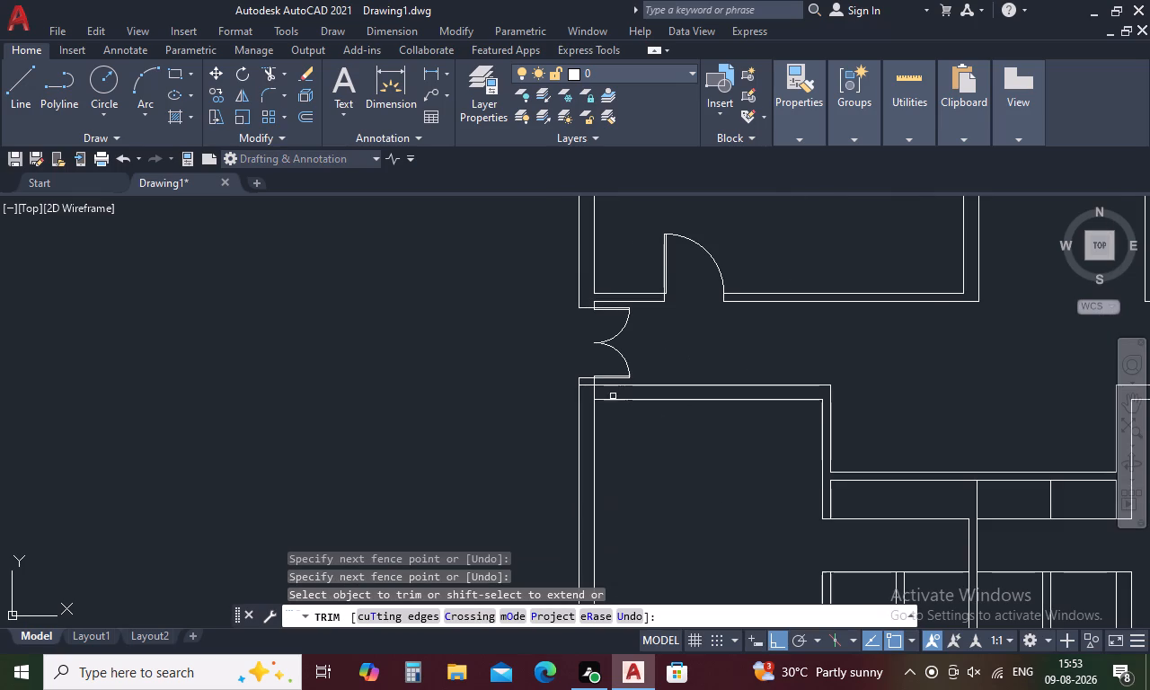
scroll(585, 396, "up", 3)
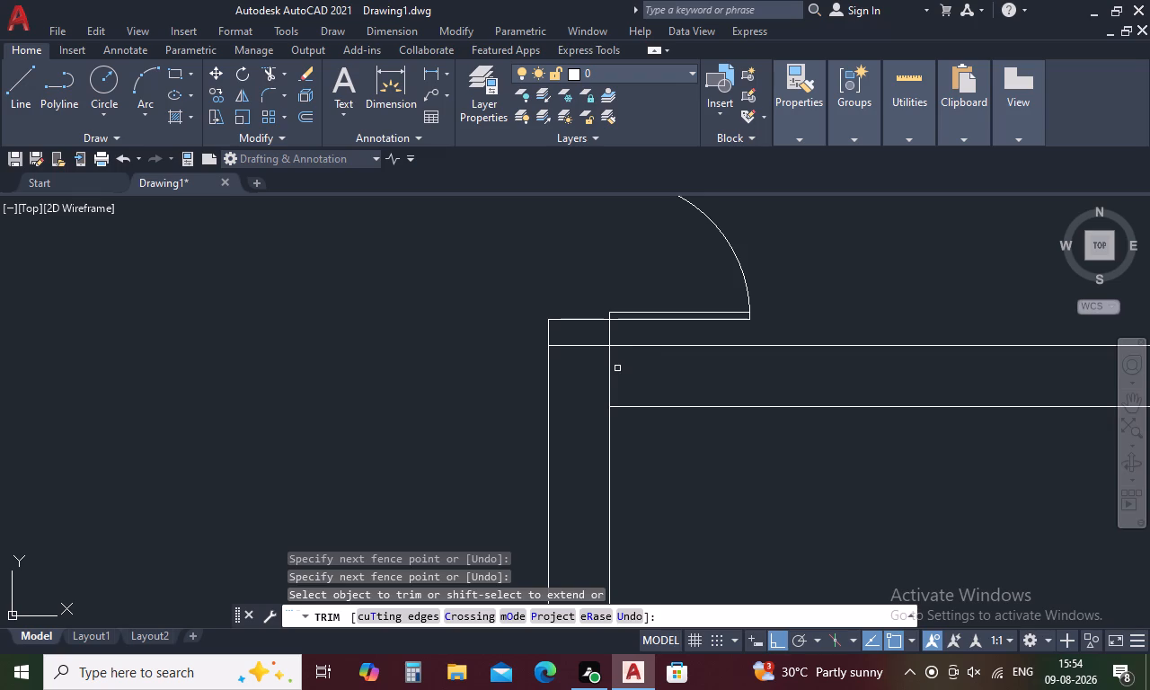
left_click_drag(618, 367, 596, 341)
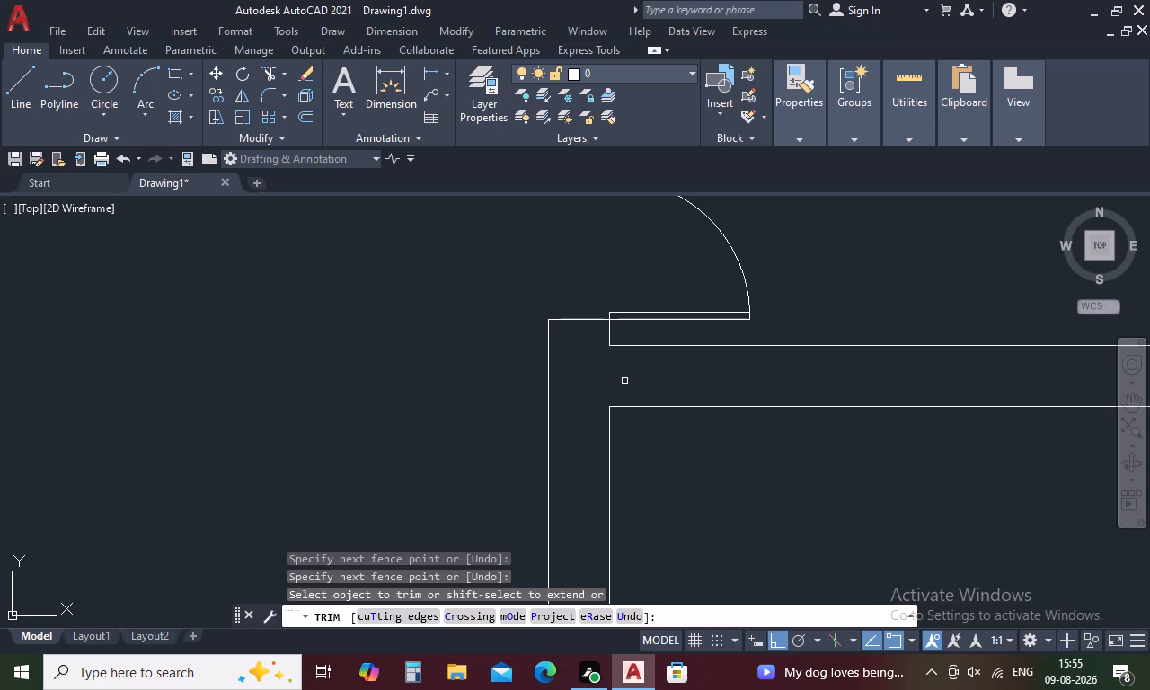
scroll(624, 381, "down", 2)
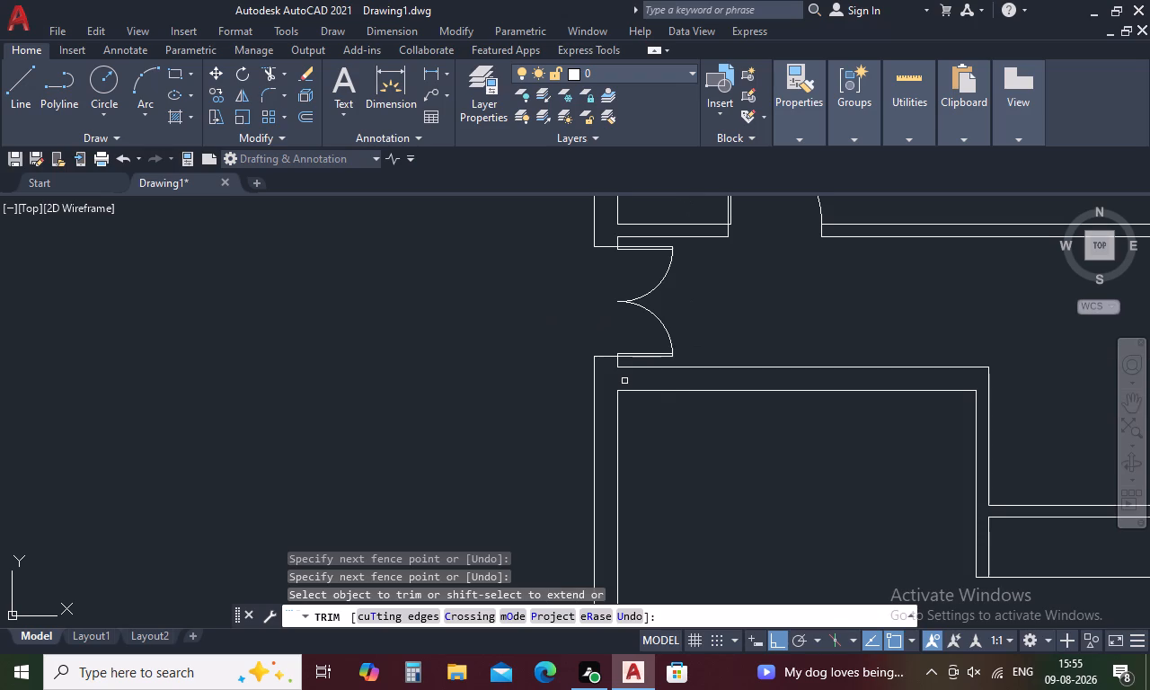
Measure the outer face of the lower room's right wall, from the corridor wall corner up to the room's inner top edge level.
middle_click_drag(680, 408, 516, 391)
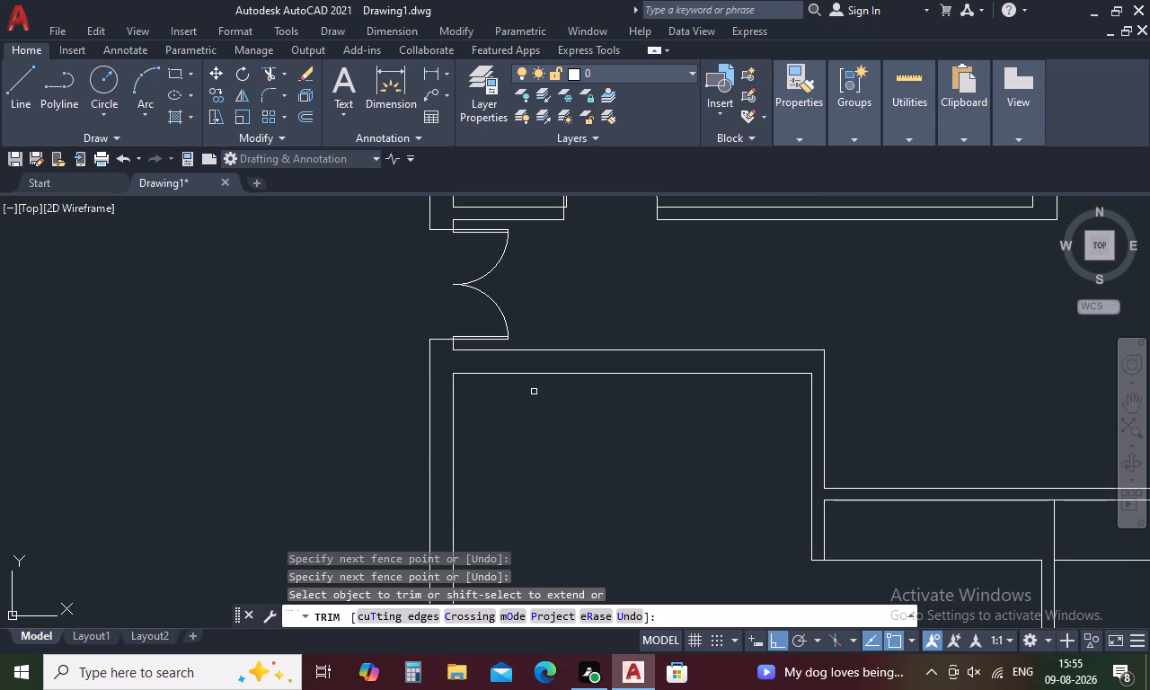
key("d")
key("i")
key("space")
key("Escape")
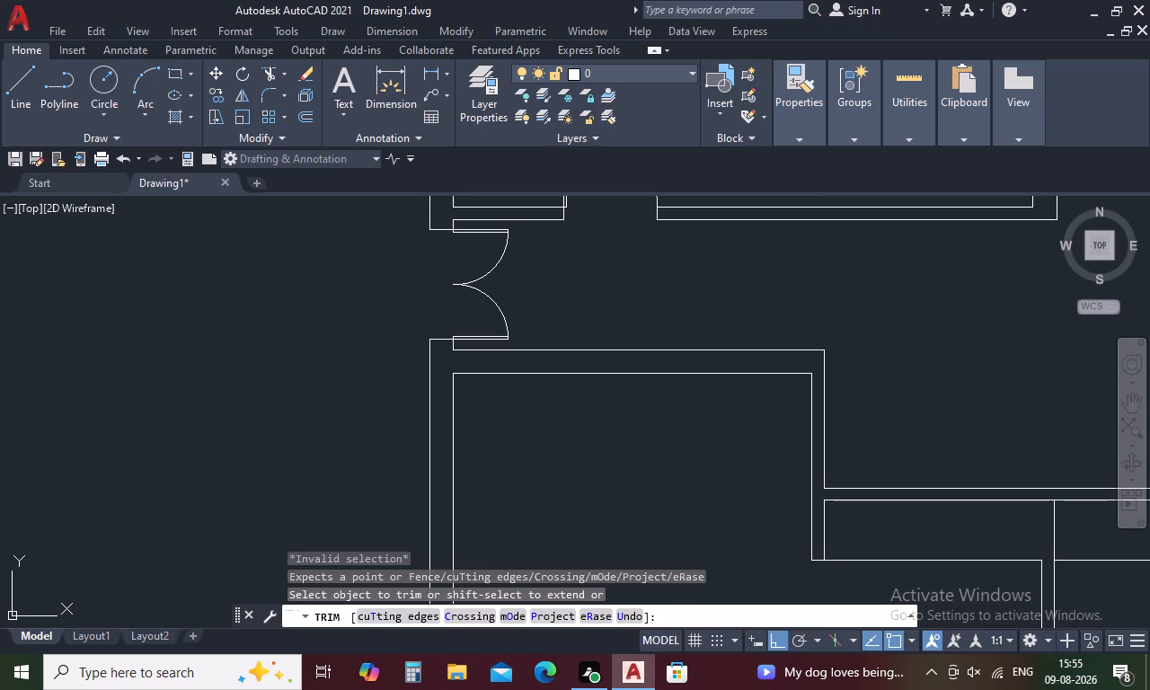
type("DI")
key("space")
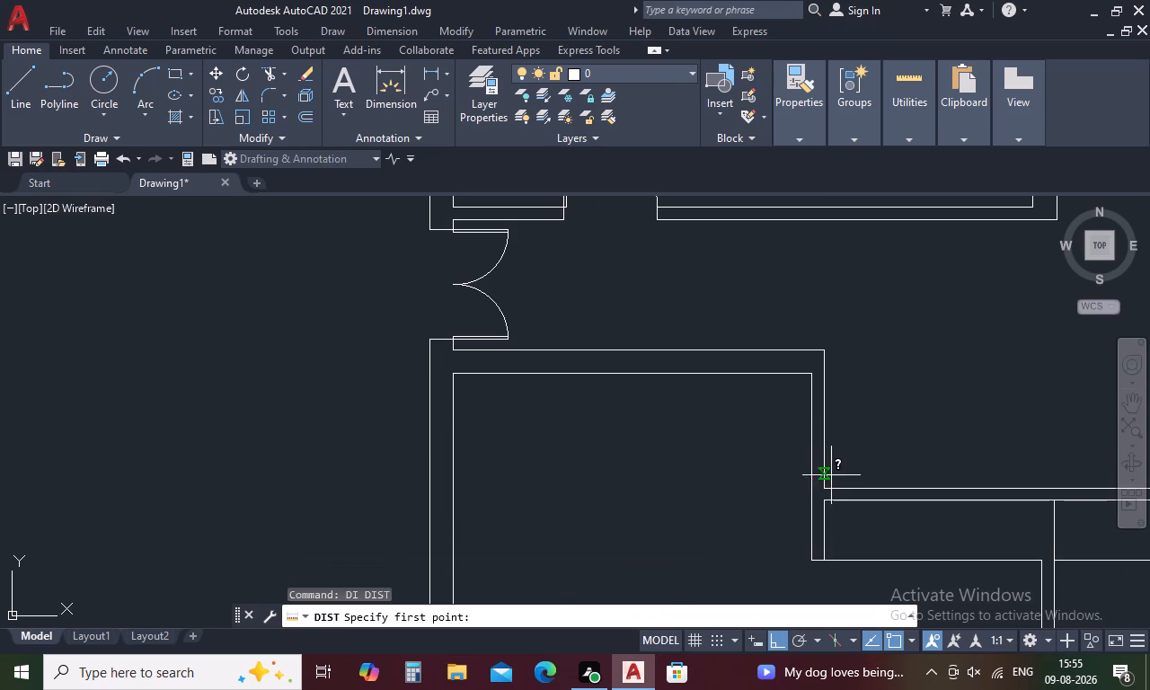
left_click(826, 489)
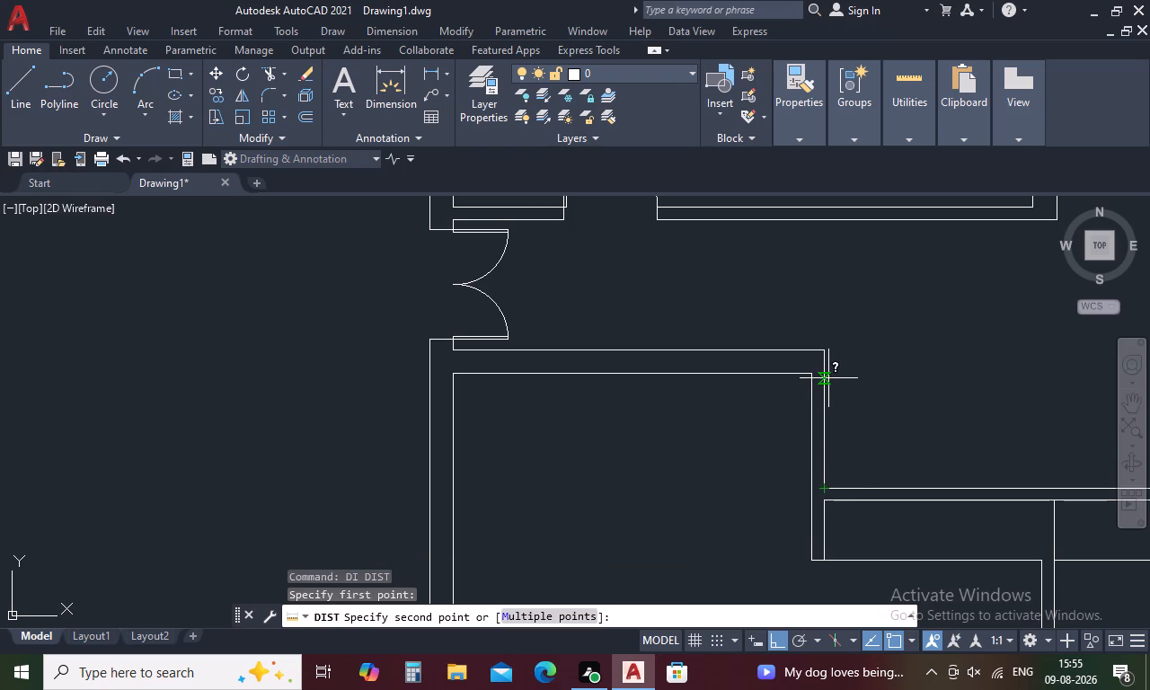
left_click(825, 375)
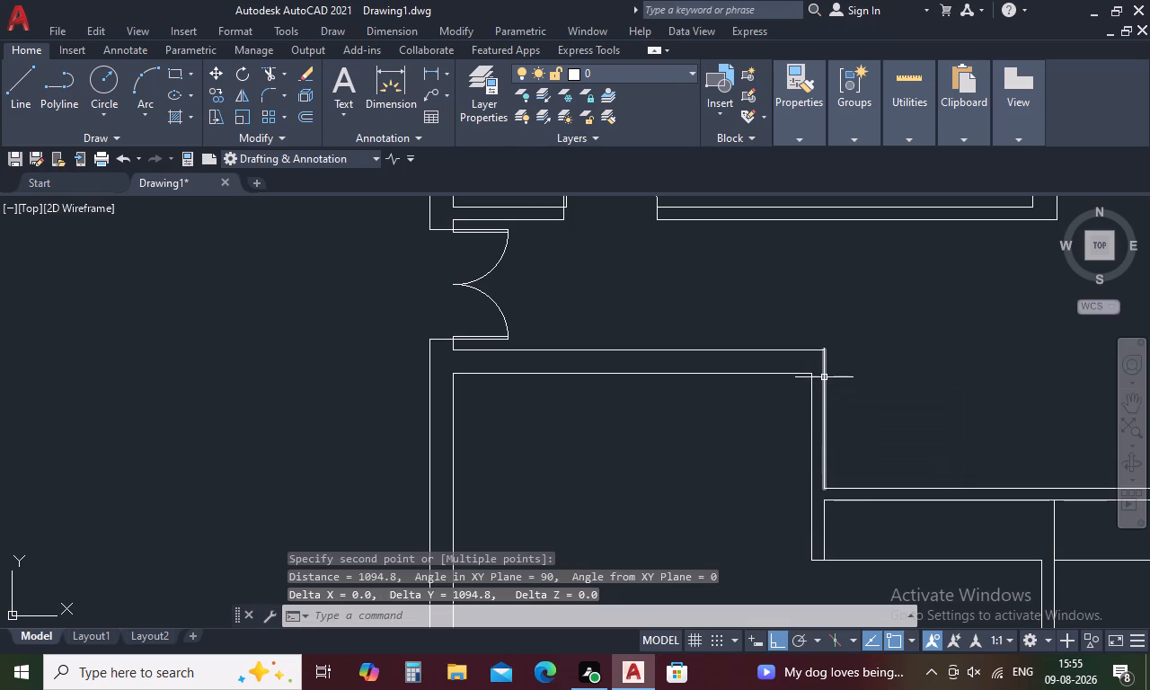
key("Escape")
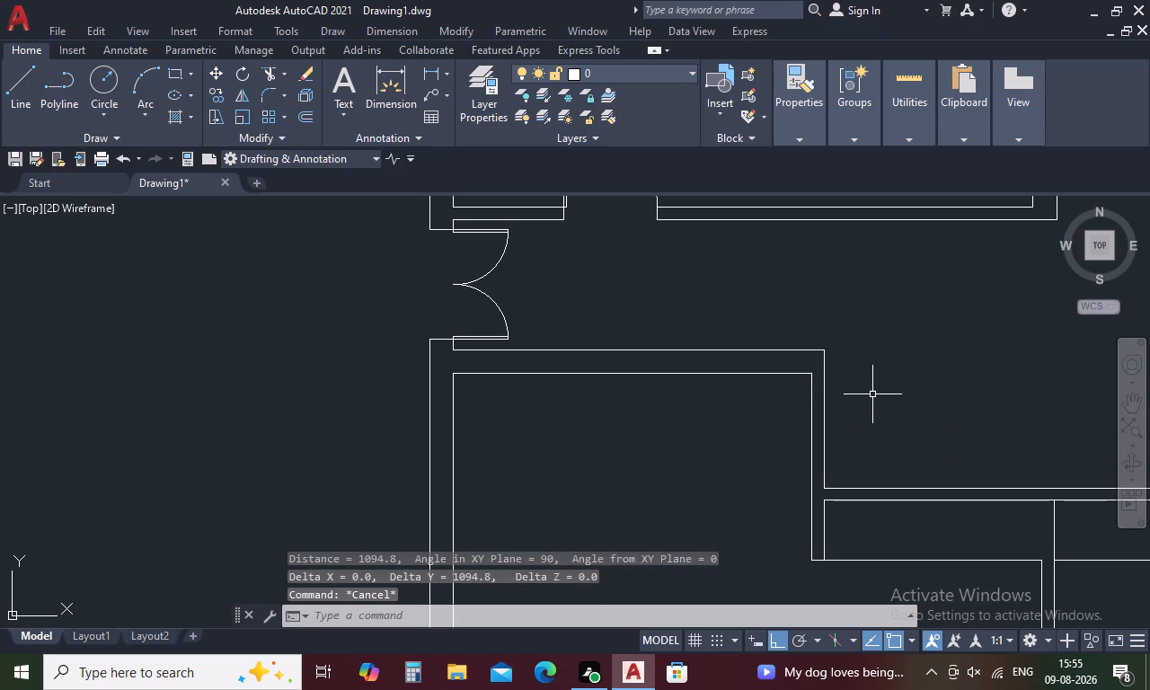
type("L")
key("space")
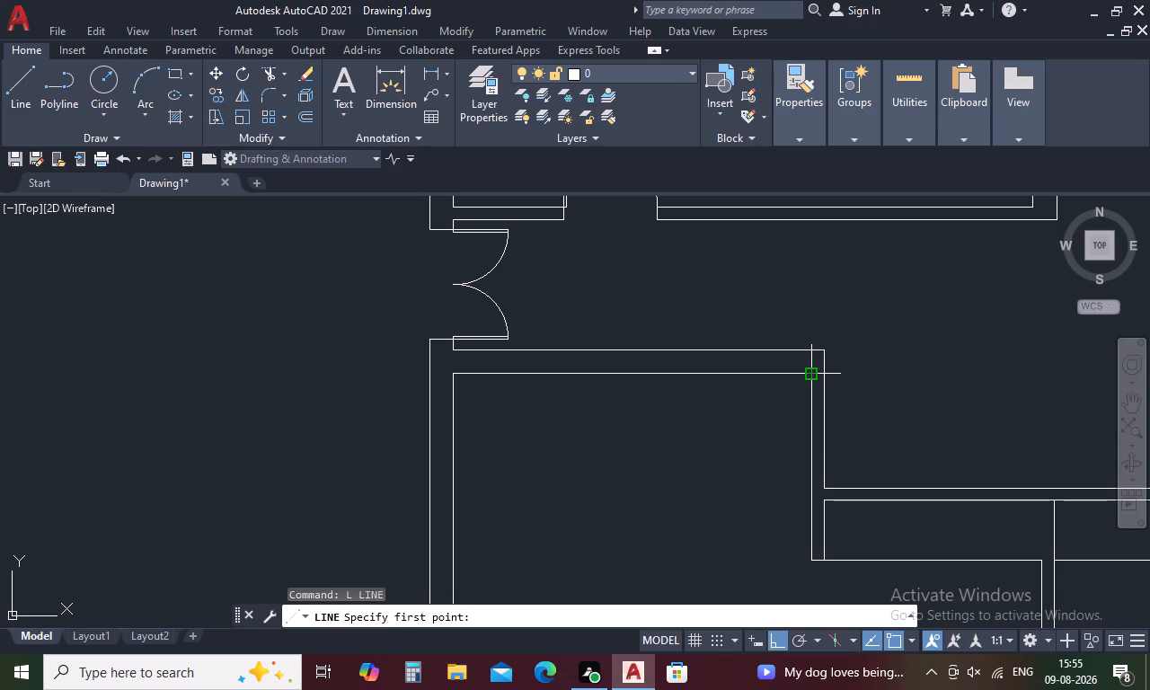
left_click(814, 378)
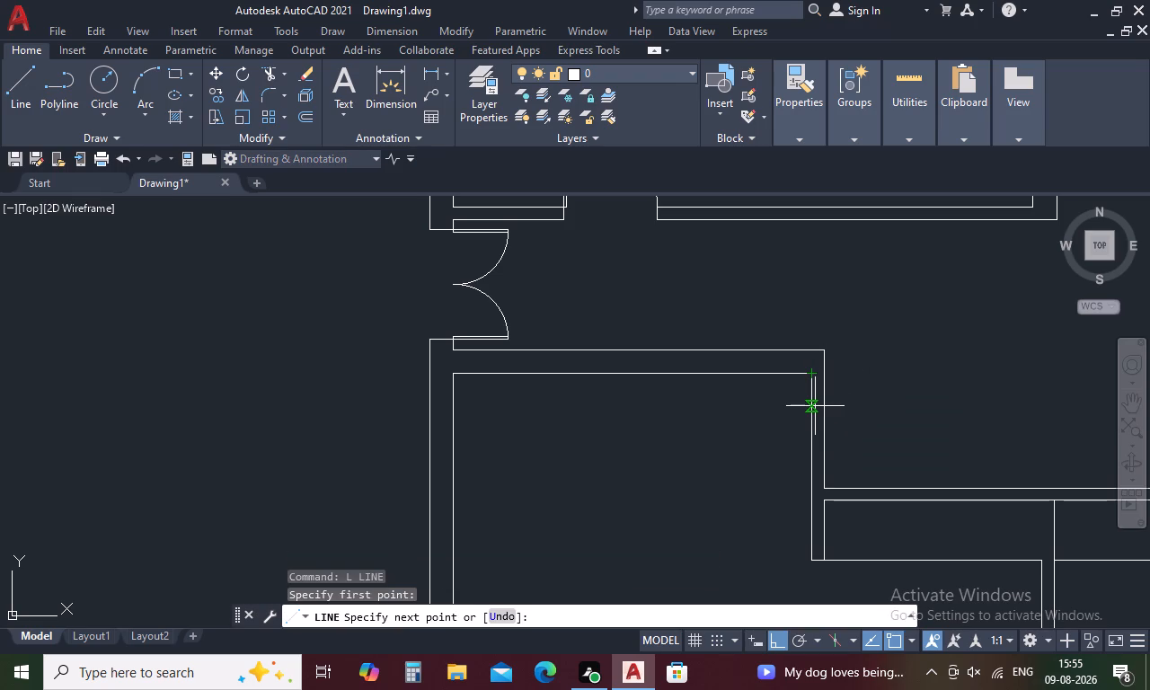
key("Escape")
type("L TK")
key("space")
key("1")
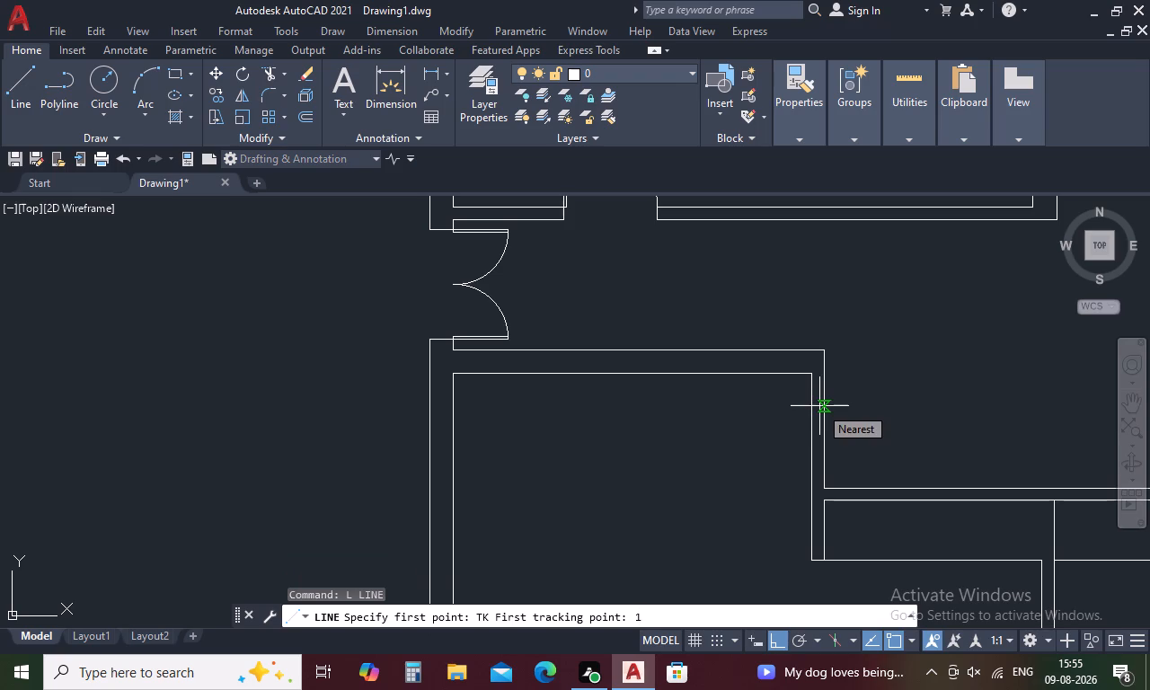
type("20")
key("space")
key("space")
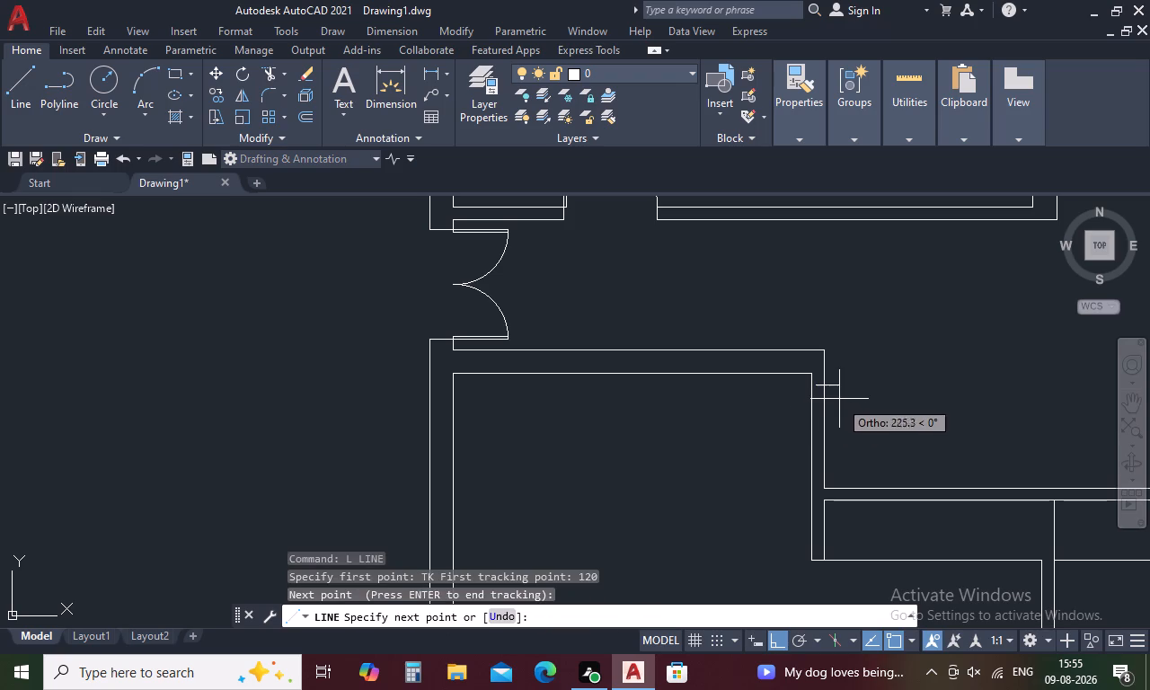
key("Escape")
Draw a jamb line across the lower room's right wall, starting 120 mm below its inner upper-right corner.
type("L")
key("space")
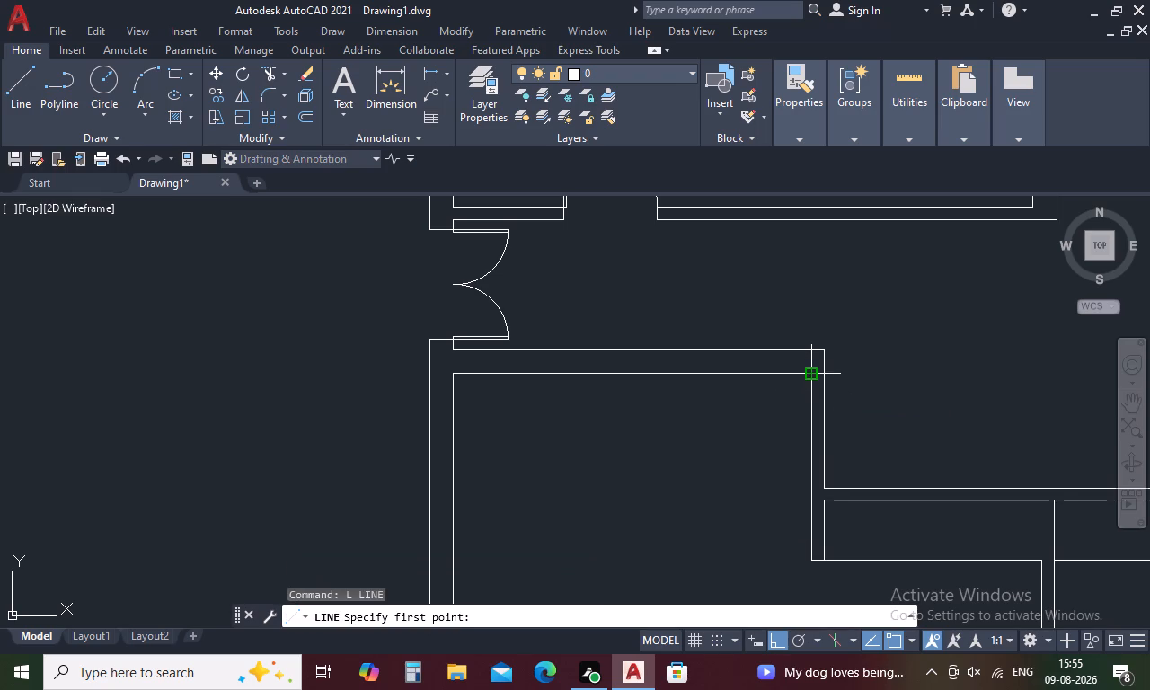
type("TK")
key("space")
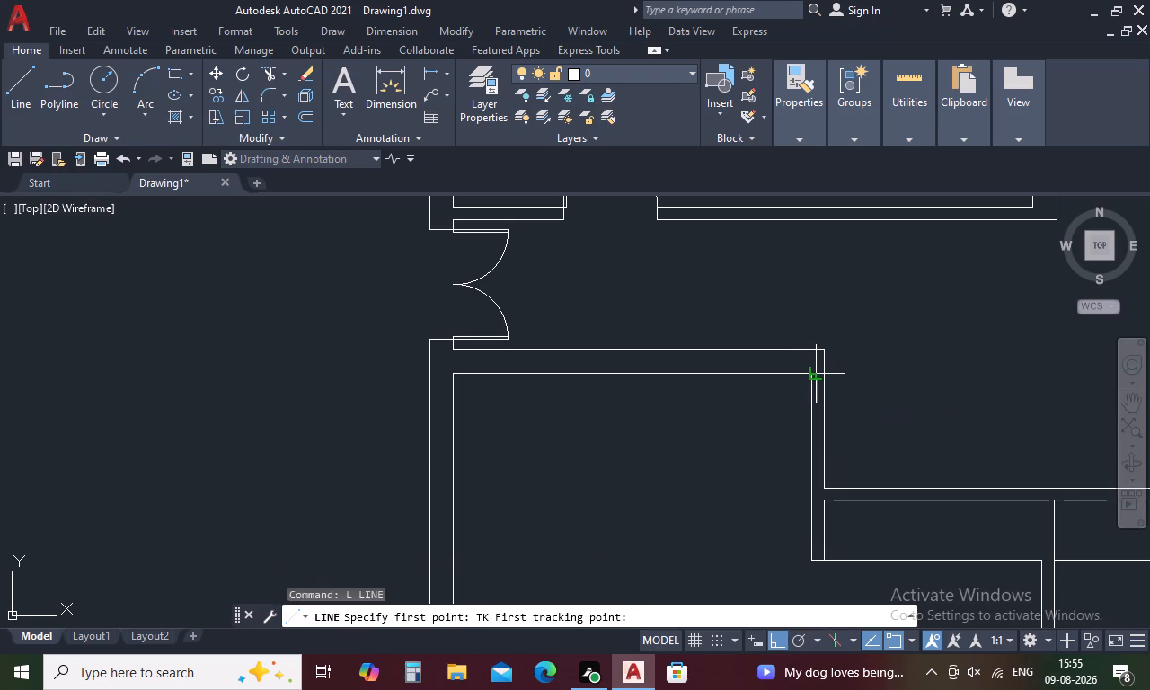
left_click(816, 376)
type("12")
key("0")
key("space")
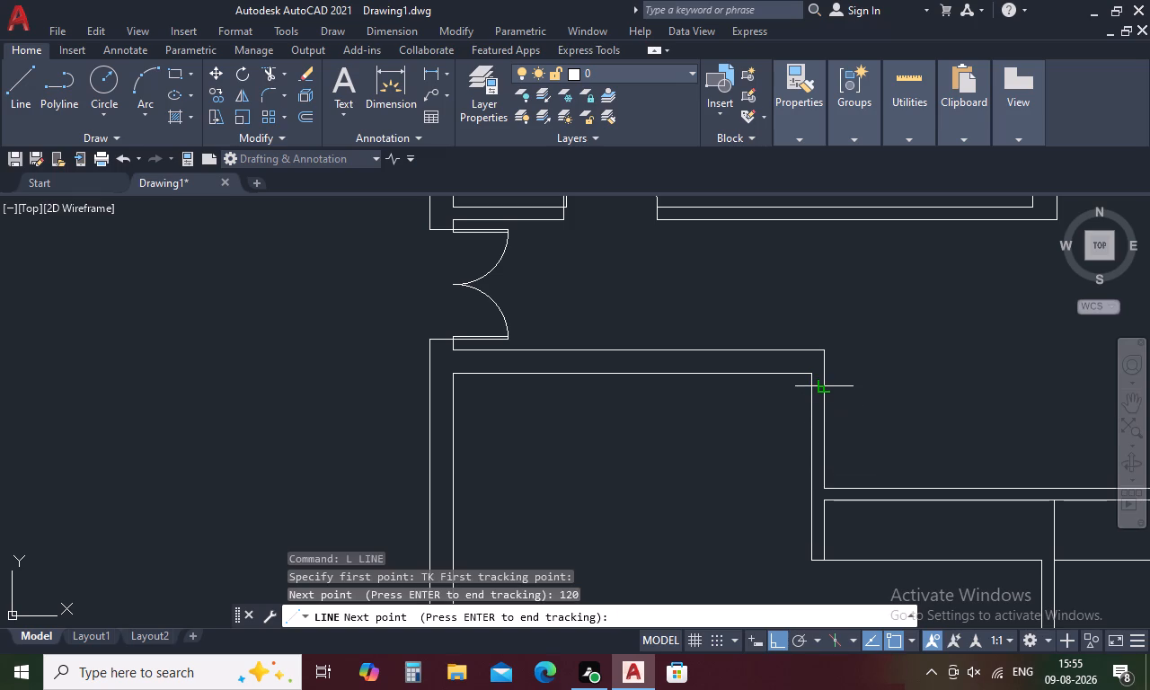
key("space")
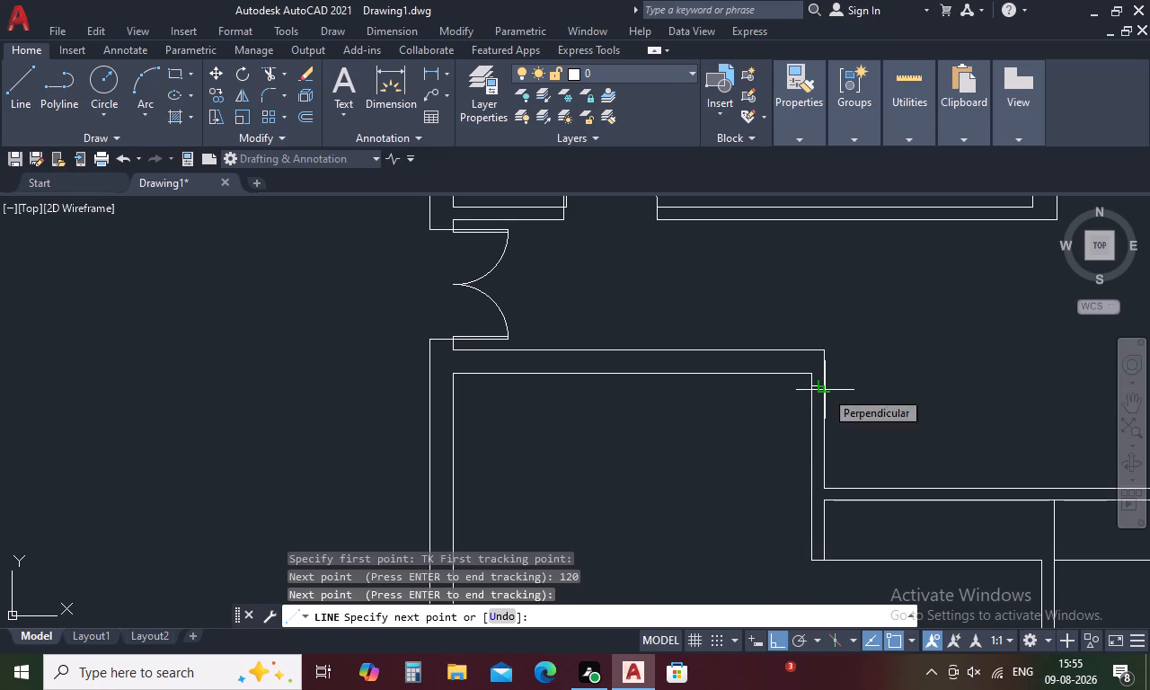
scroll(824, 387, "up", 2)
left_click(812, 386)
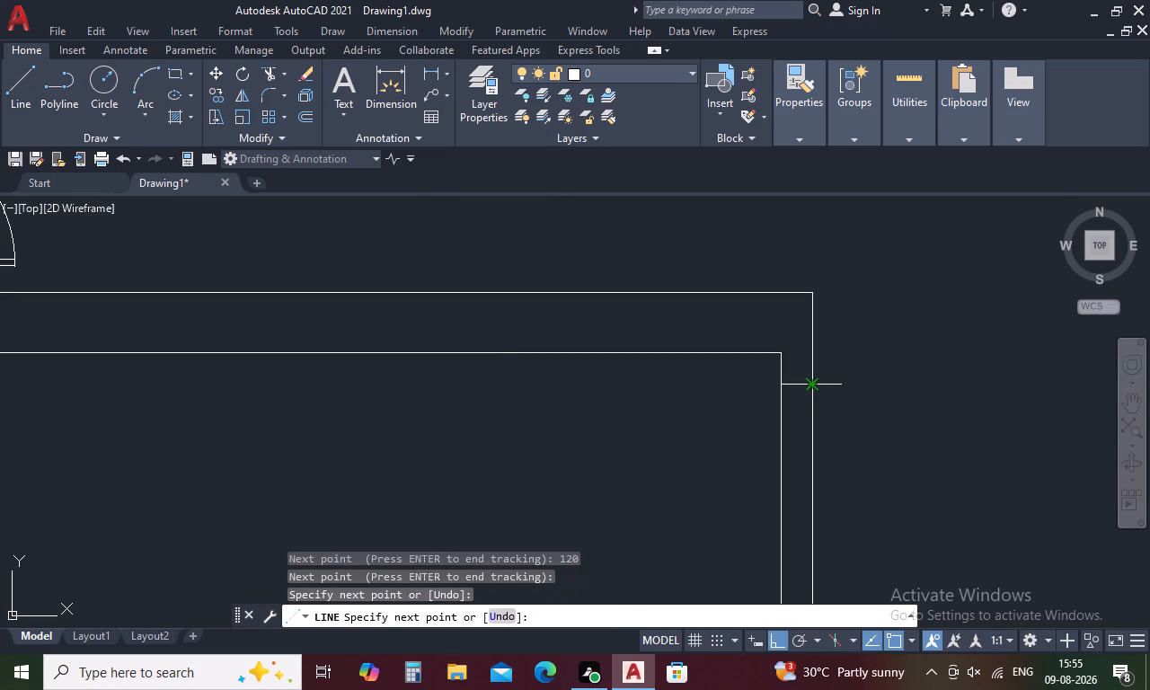
scroll(812, 386, "down", 3)
key("Escape")
Offset the new jamb line 900 mm downward to mark the other side of the door opening.
type("O")
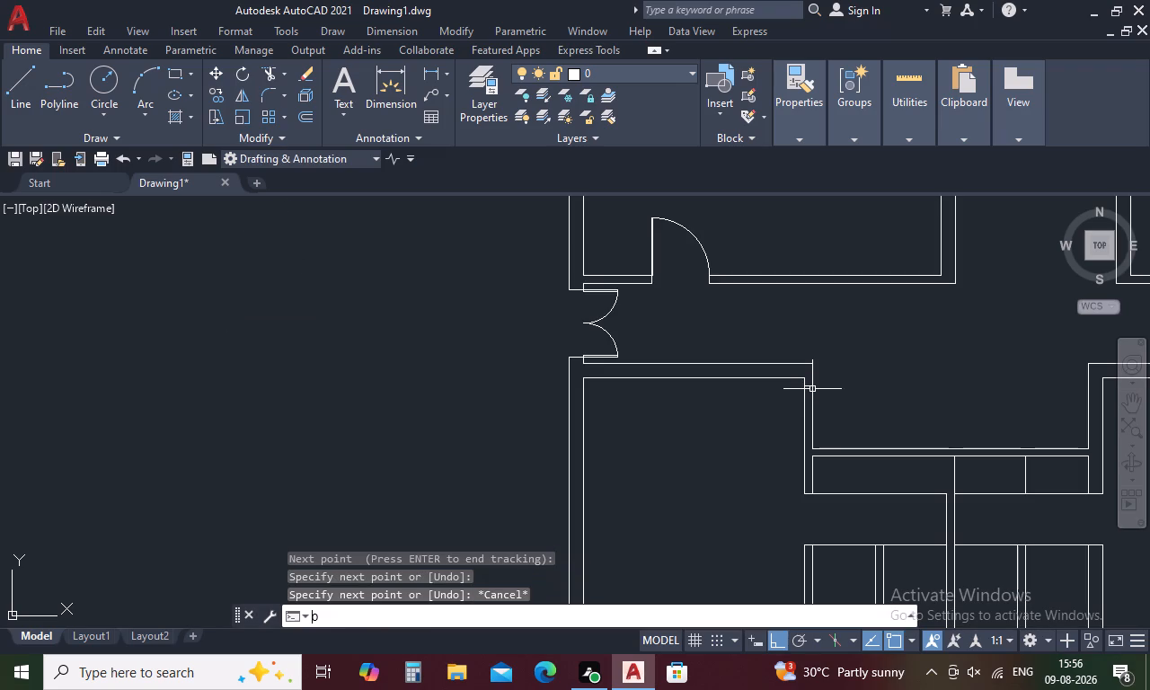
key("space")
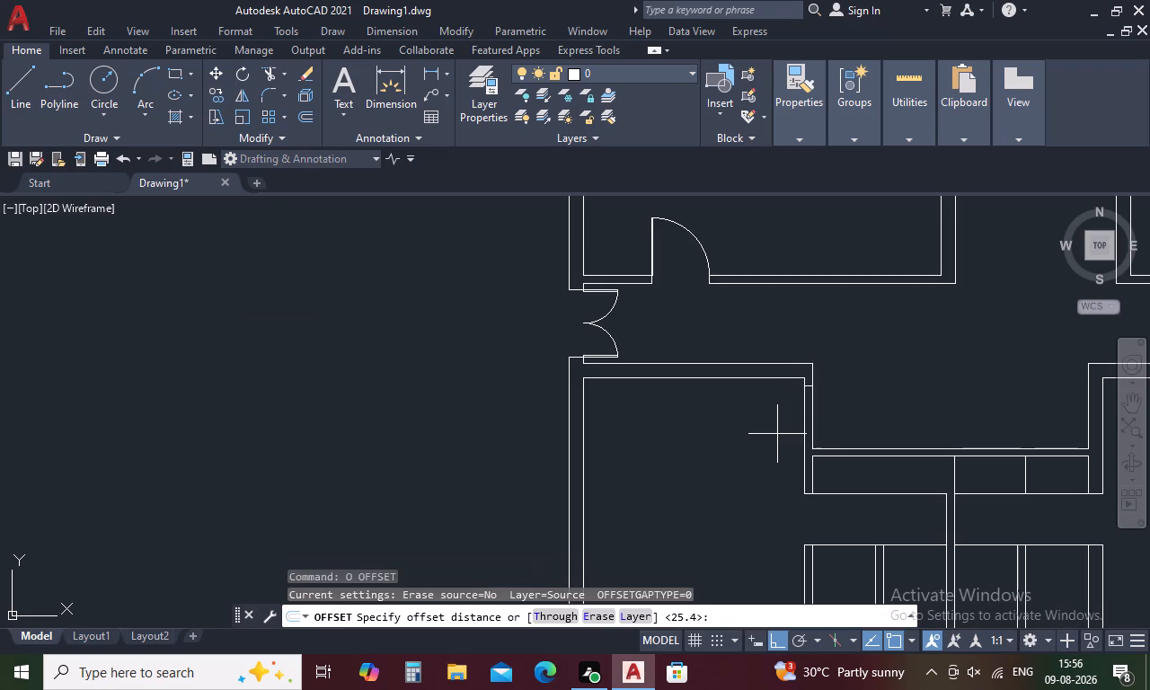
type("900")
key("space")
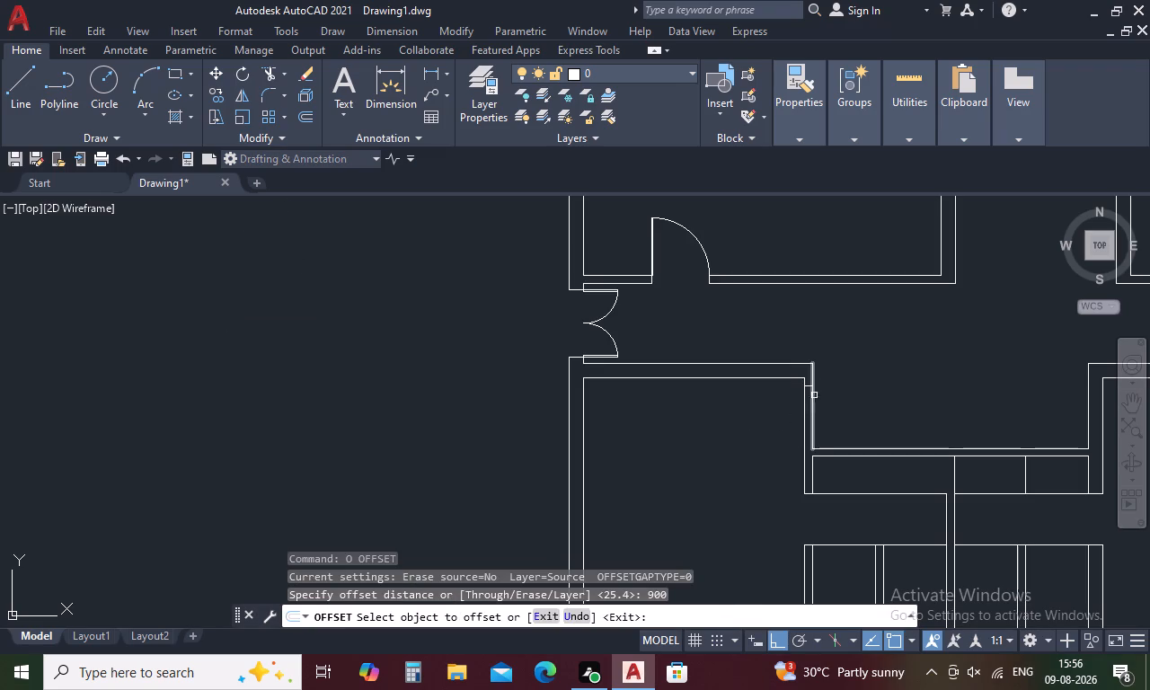
scroll(807, 398, "up", 3)
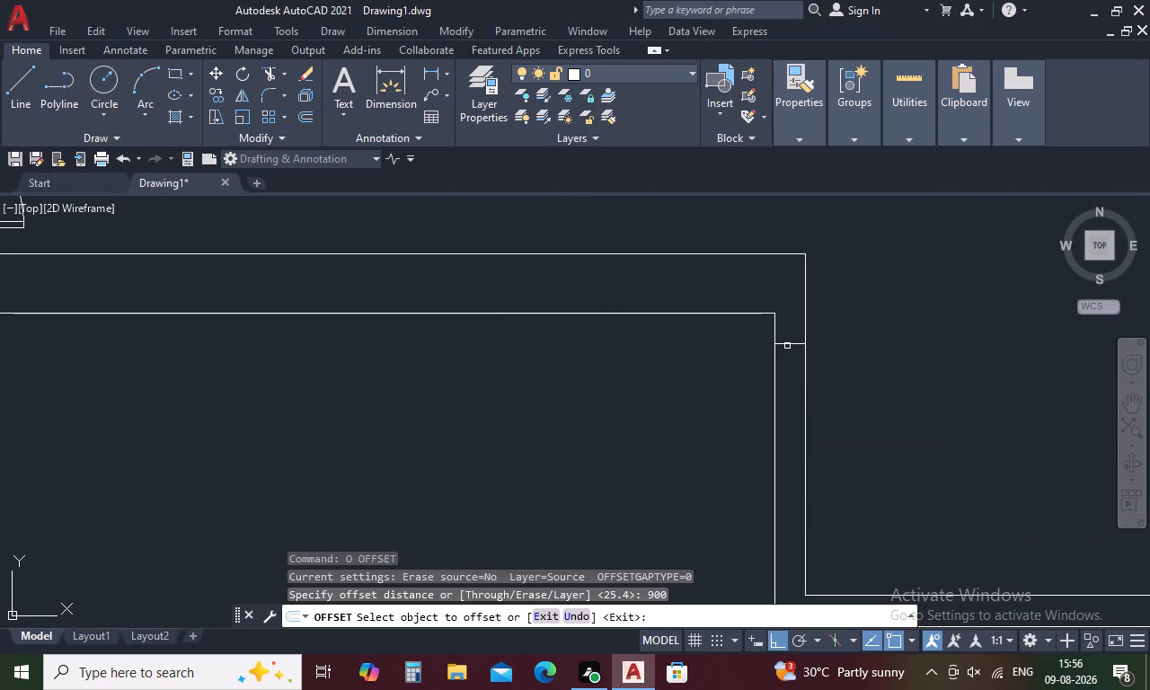
left_click(787, 345)
left_click(783, 394)
scroll(784, 394, "down", 2)
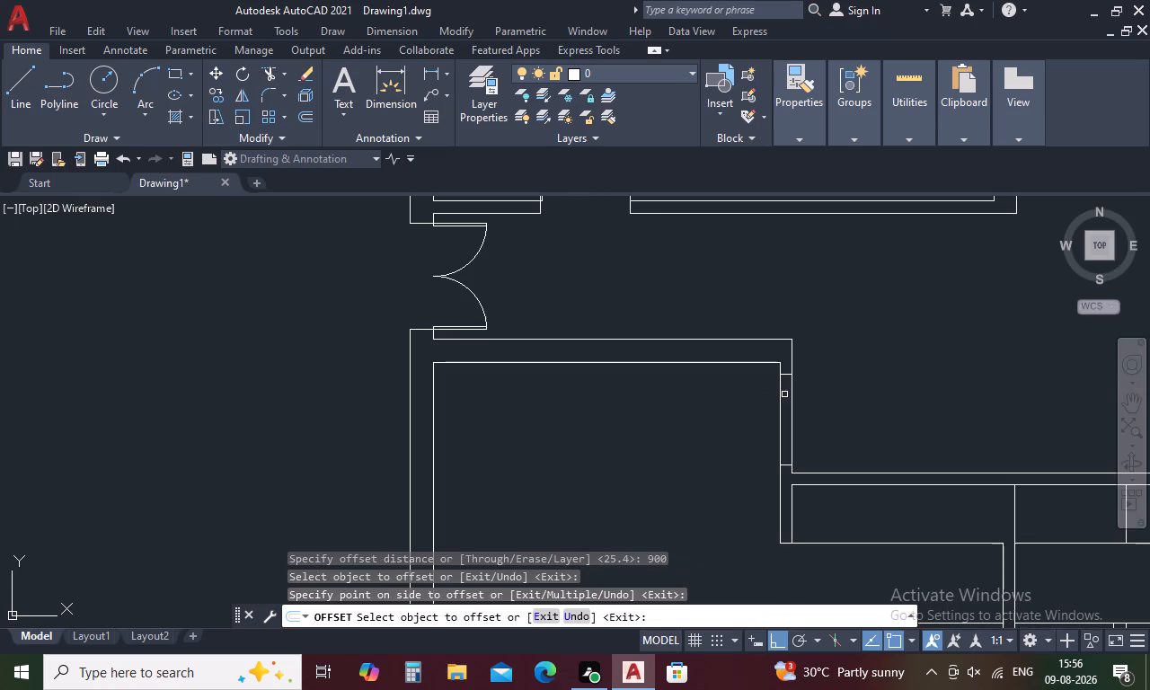
key("Escape")
Copy the upper room's door leaf and swing arc from the leaf's hinge corner to the inner end of the new upper jamb.
middle_click_drag(633, 254, 632, 261)
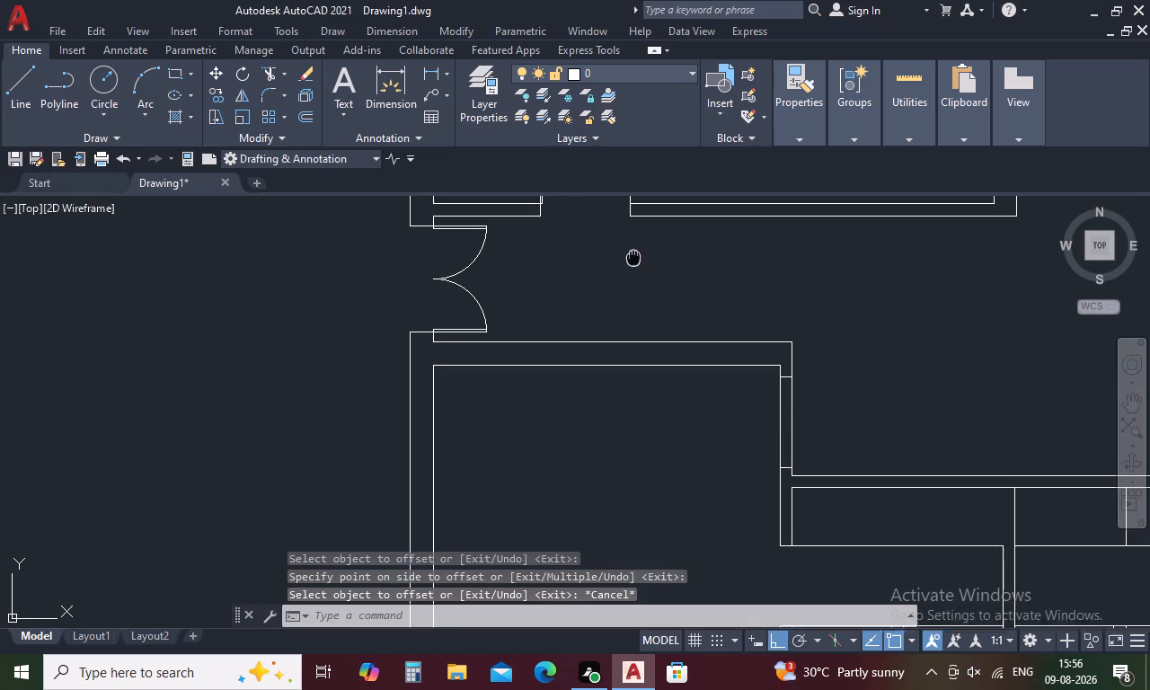
middle_click_drag(632, 261, 632, 380)
left_click_drag(655, 244, 488, 254)
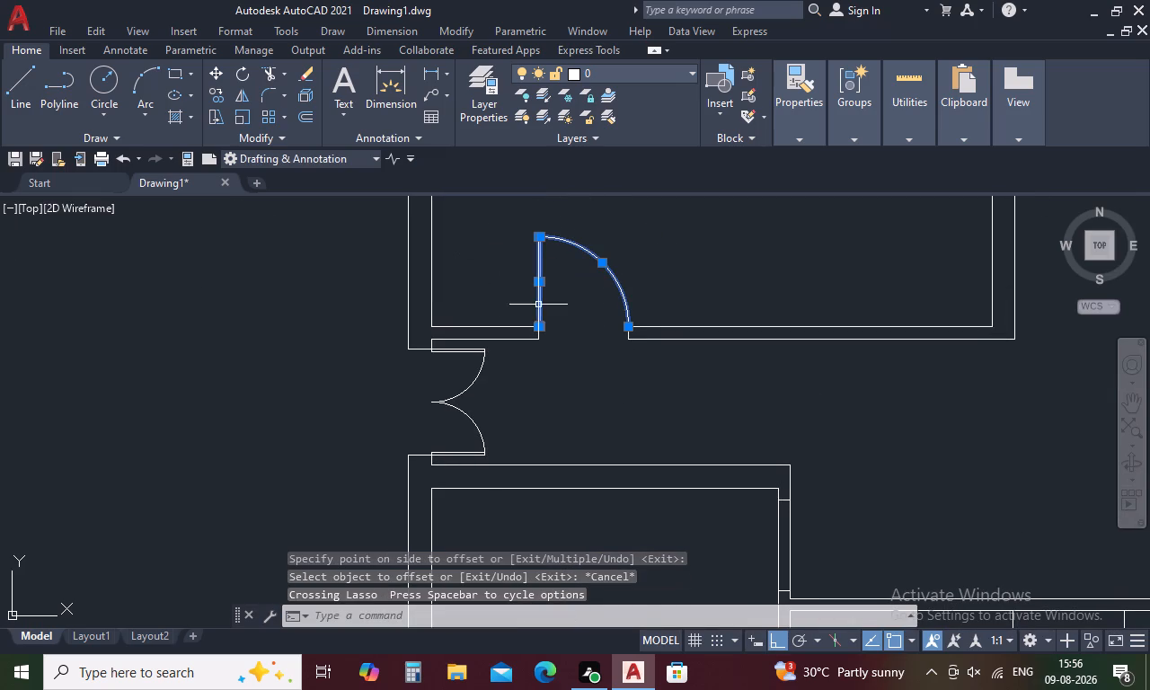
right_click(551, 349)
left_click(597, 394)
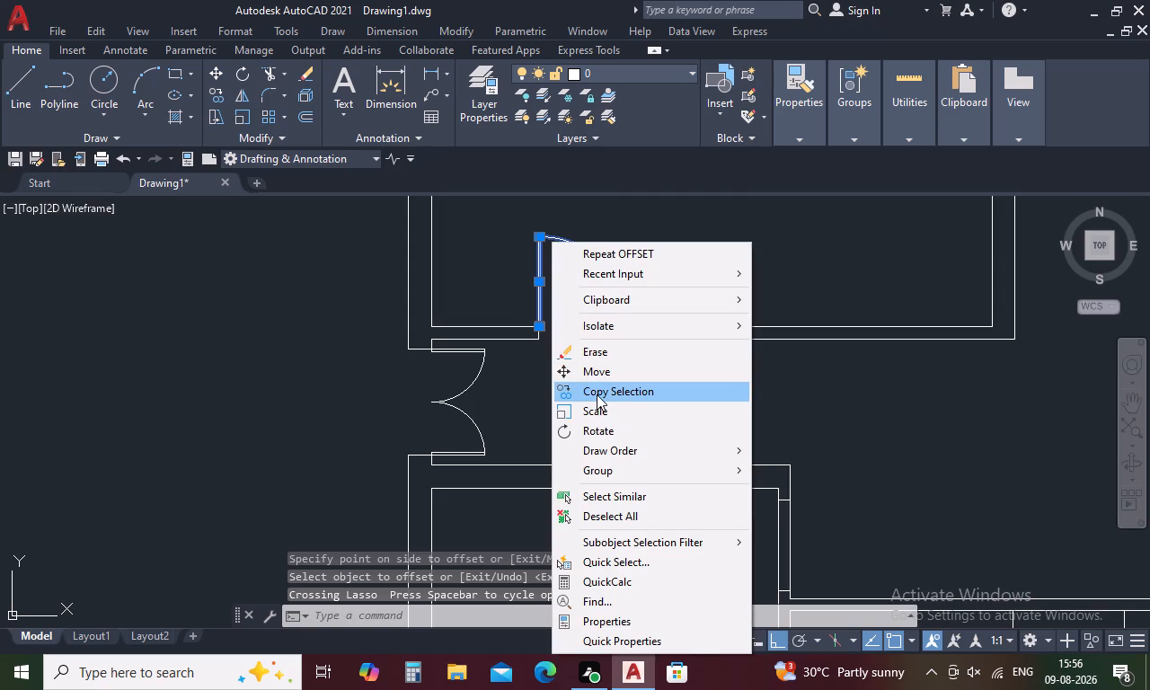
scroll(539, 337, "up", 4)
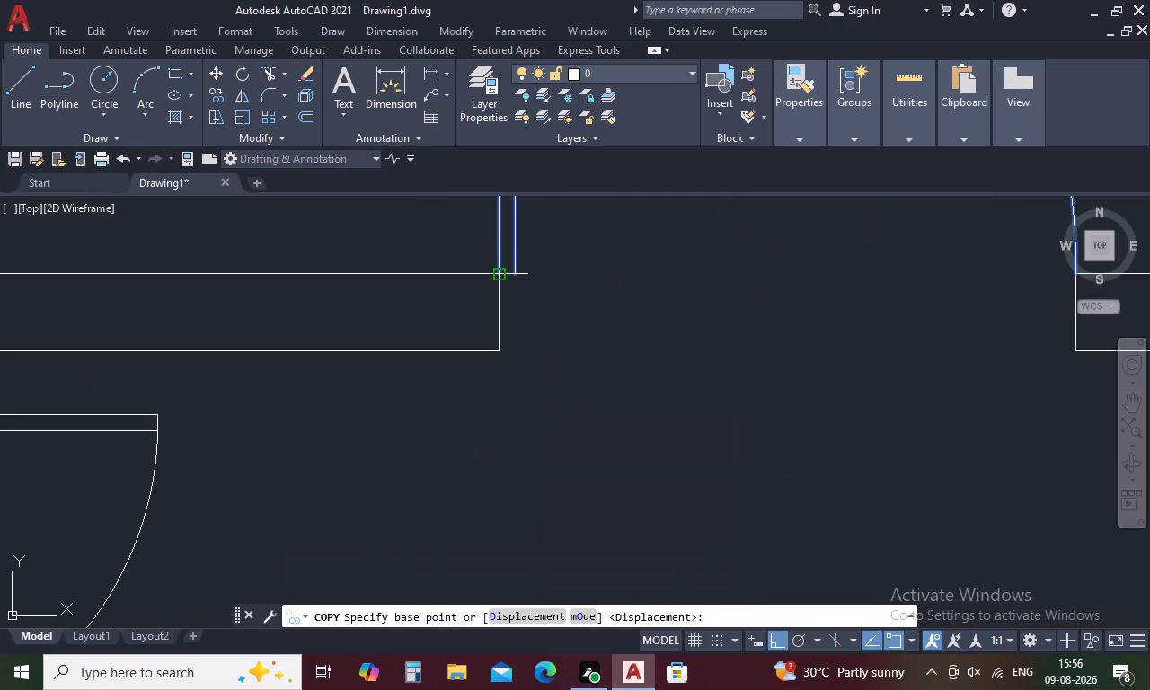
left_click(500, 276)
scroll(589, 430, "down", 3)
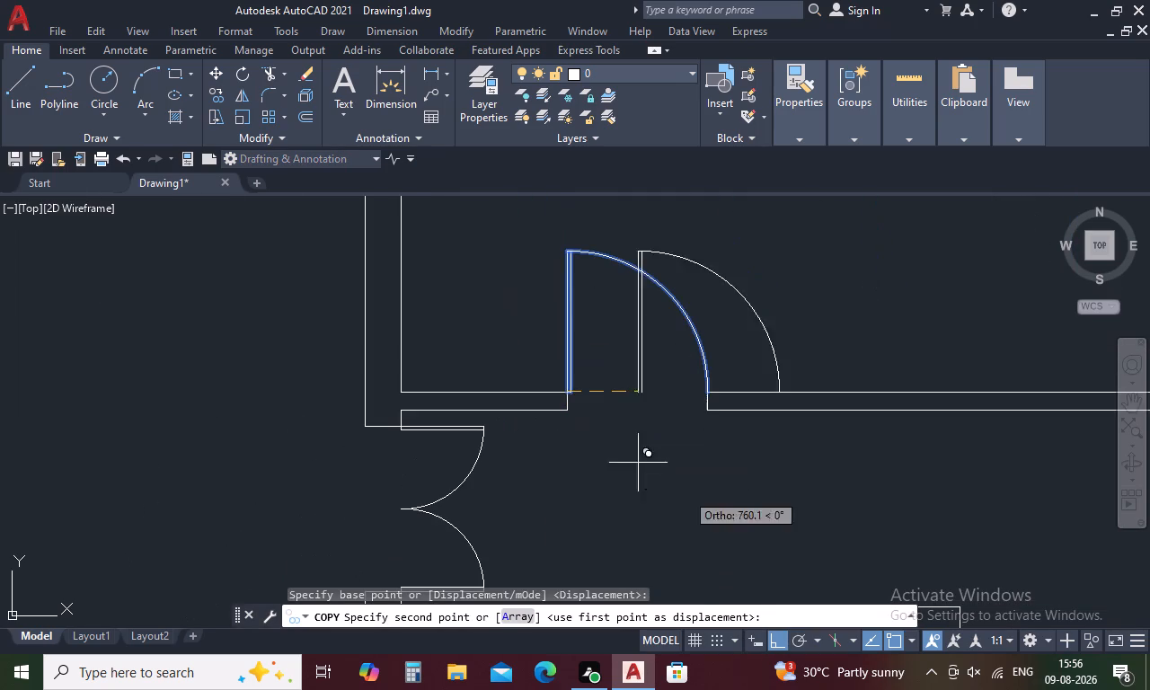
middle_click_drag(761, 522, 765, 308)
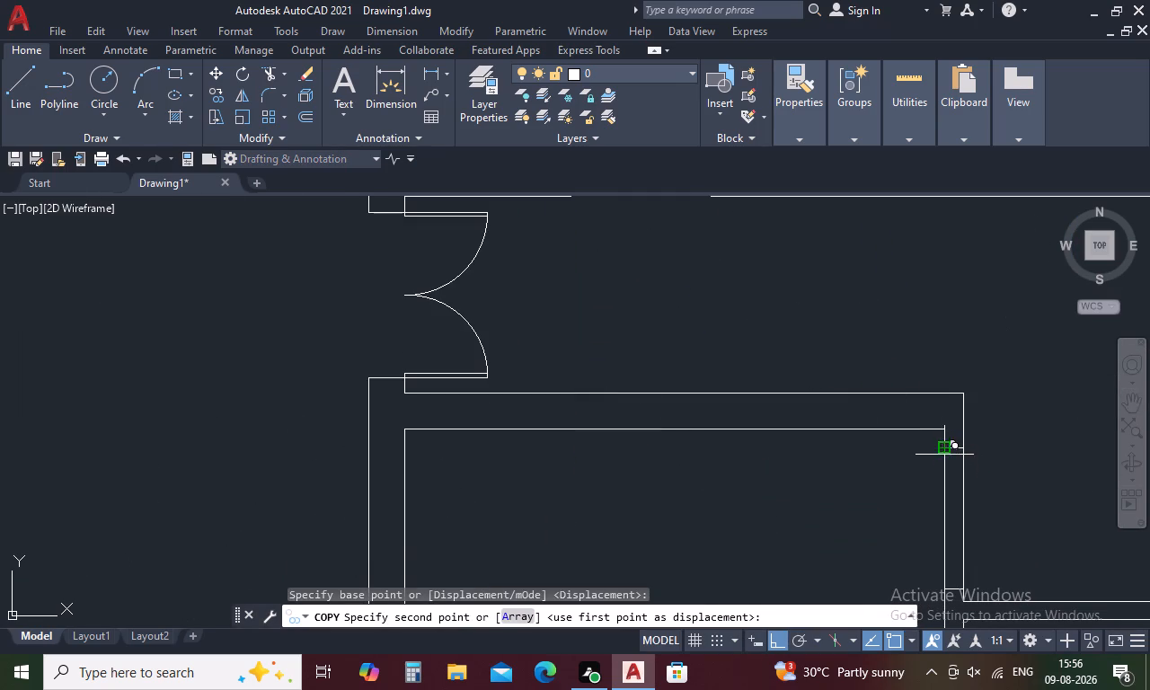
scroll(944, 454, "up", 3)
left_click(916, 433)
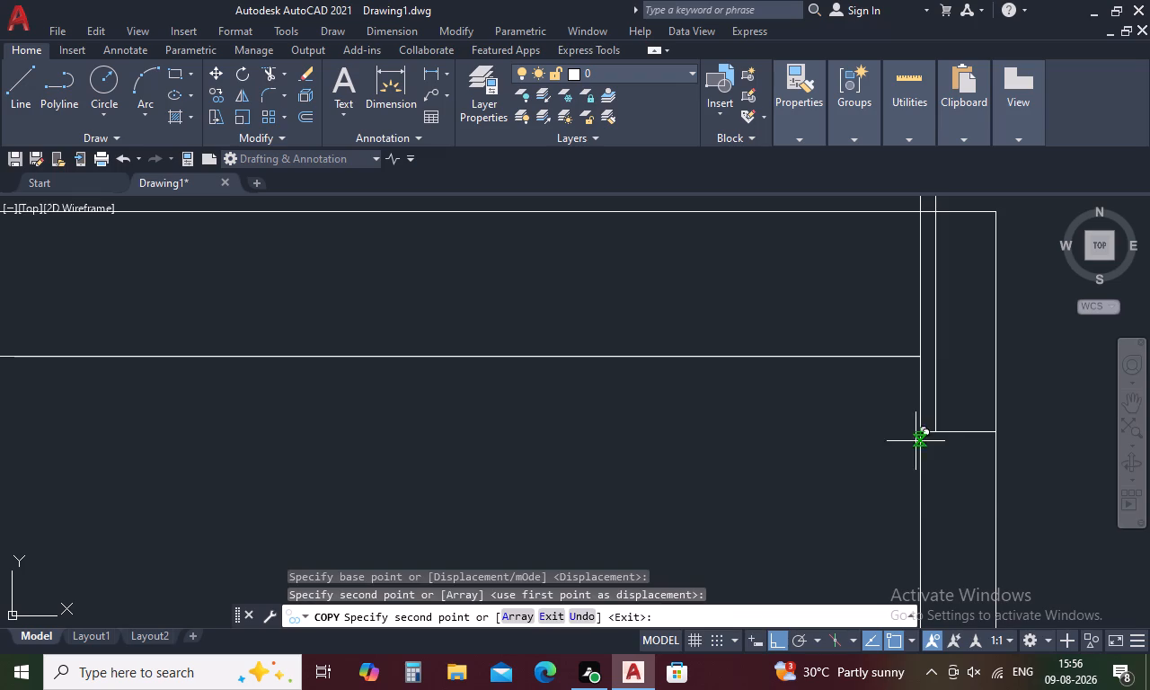
key("Escape")
scroll(875, 480, "down", 3)
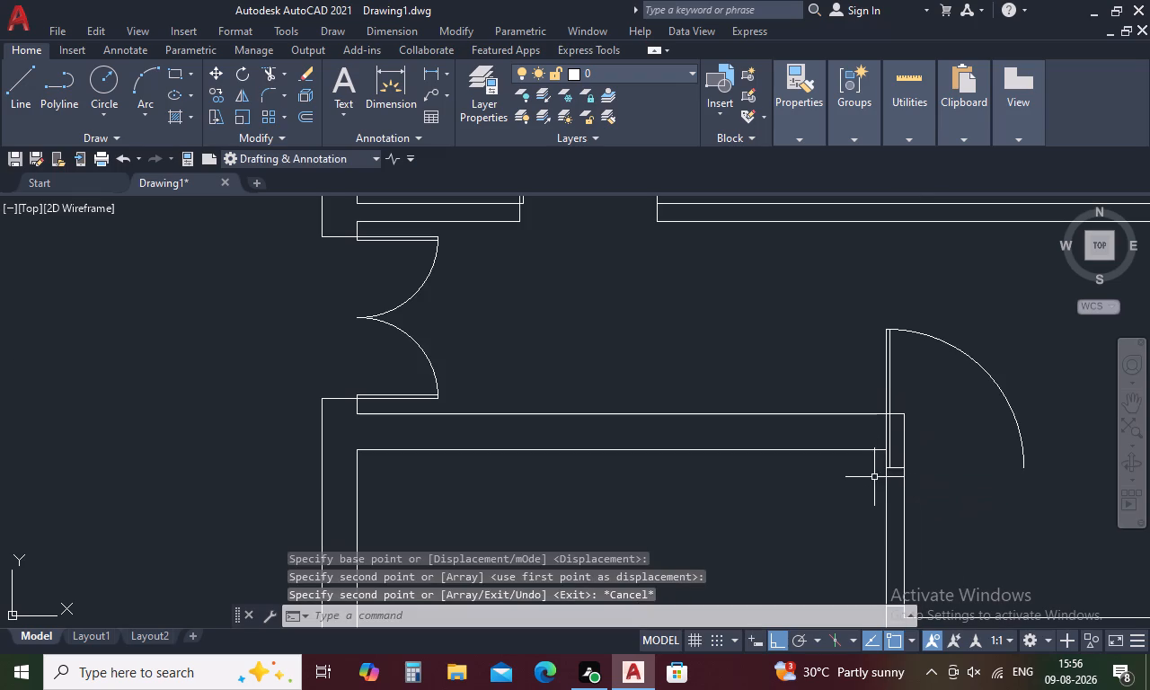
Rotate the copied door leaf and swing arc 90° about the hinge corner at the lower room's upper jamb.
left_click_drag(967, 331, 838, 351)
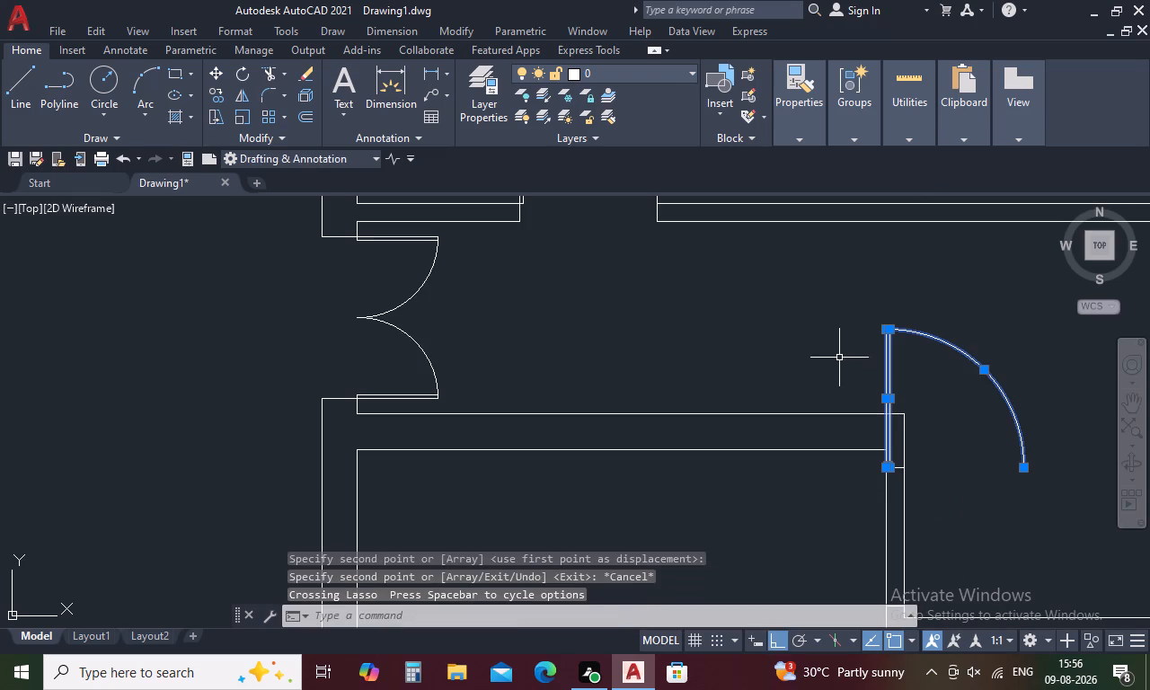
right_click(933, 426)
left_click(1008, 201)
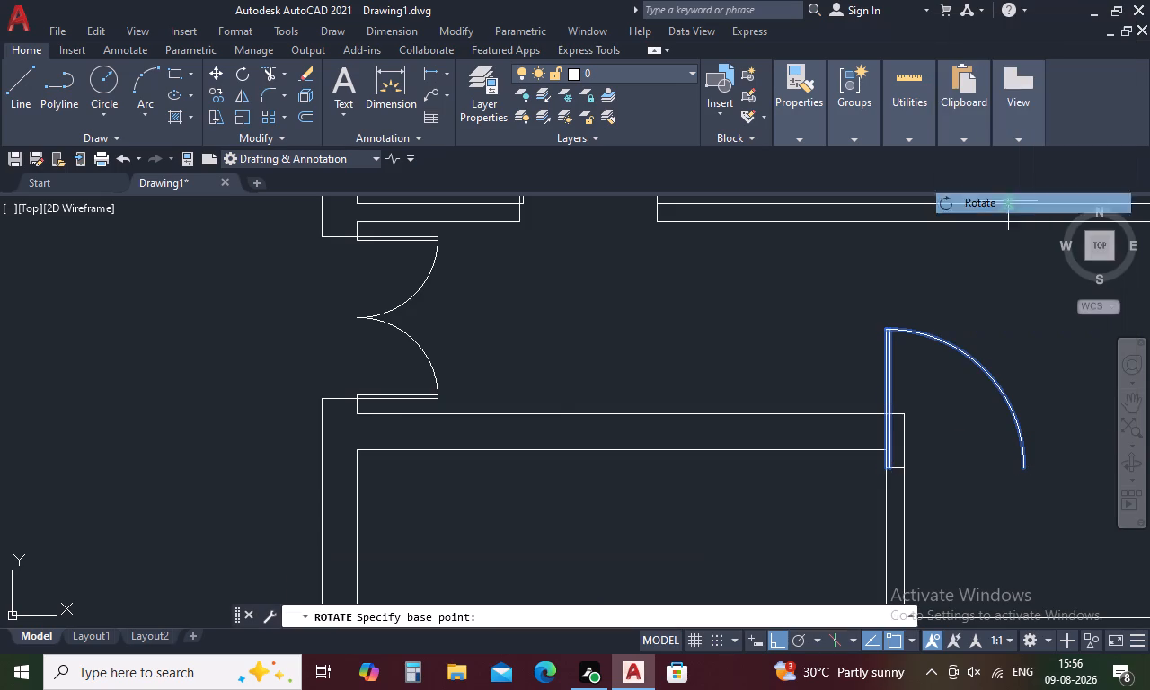
scroll(883, 472, "up", 3)
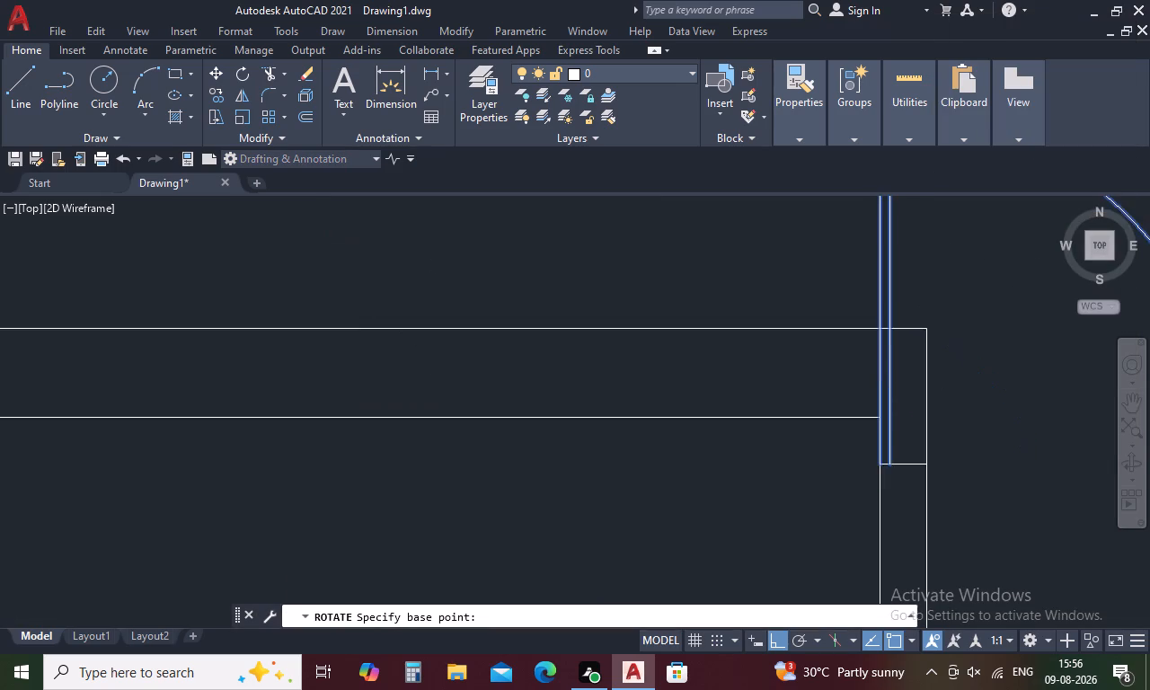
left_click(874, 464)
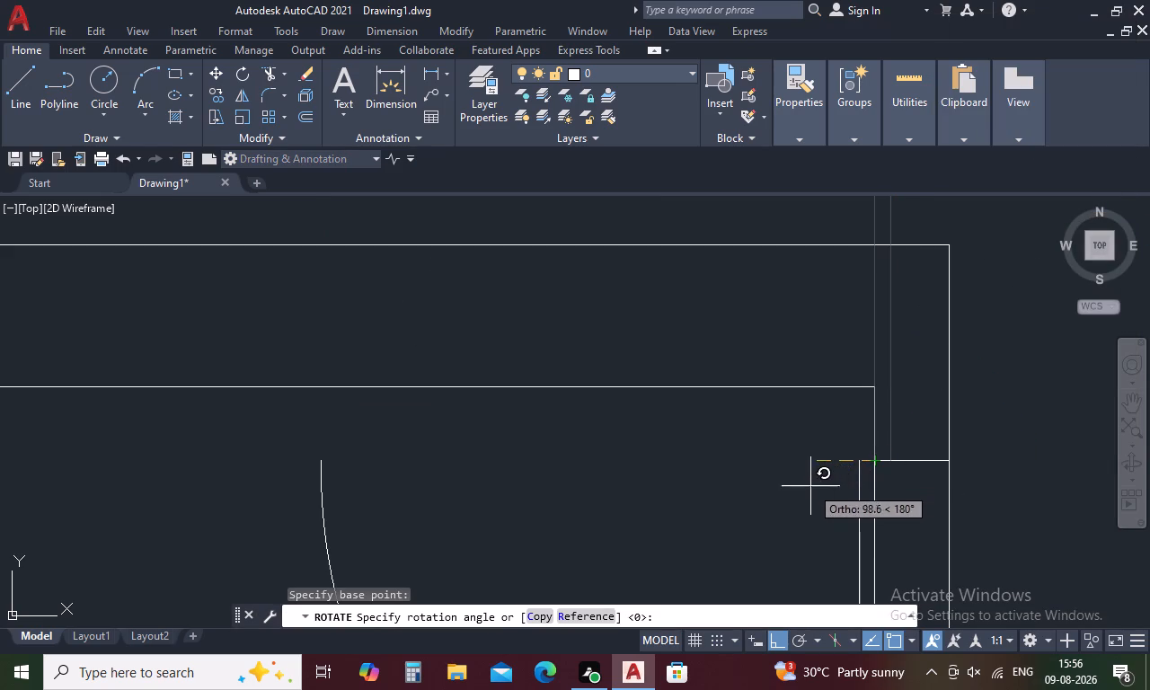
left_click(792, 332)
scroll(796, 338, "down", 2)
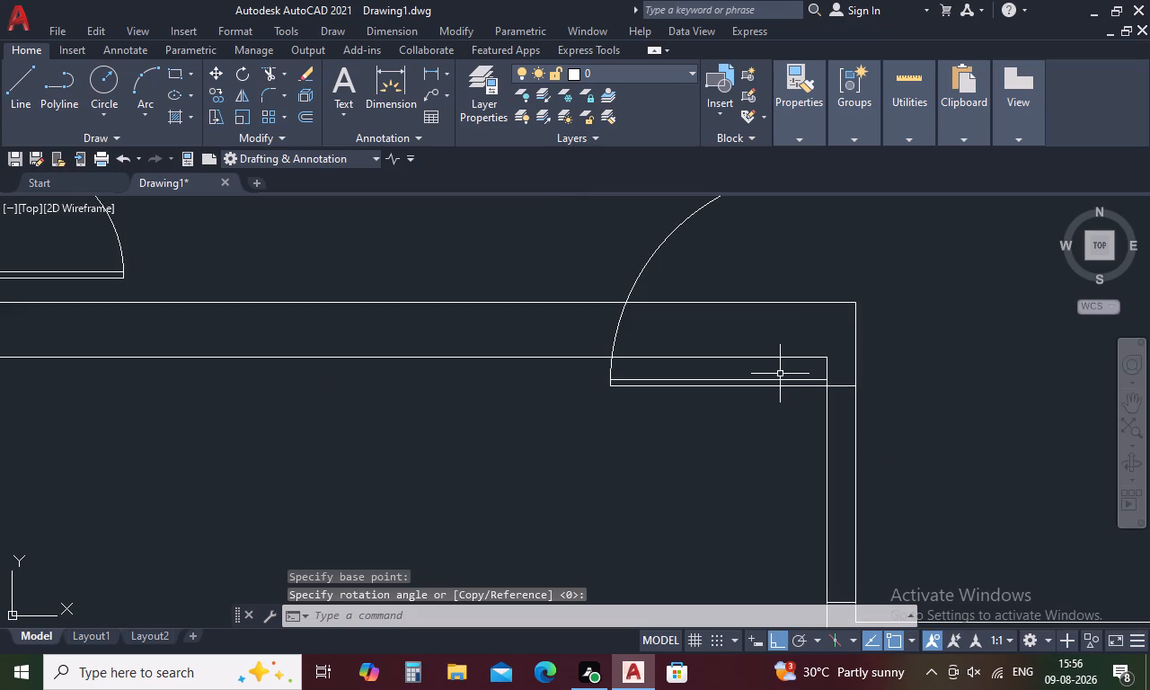
key("Escape")
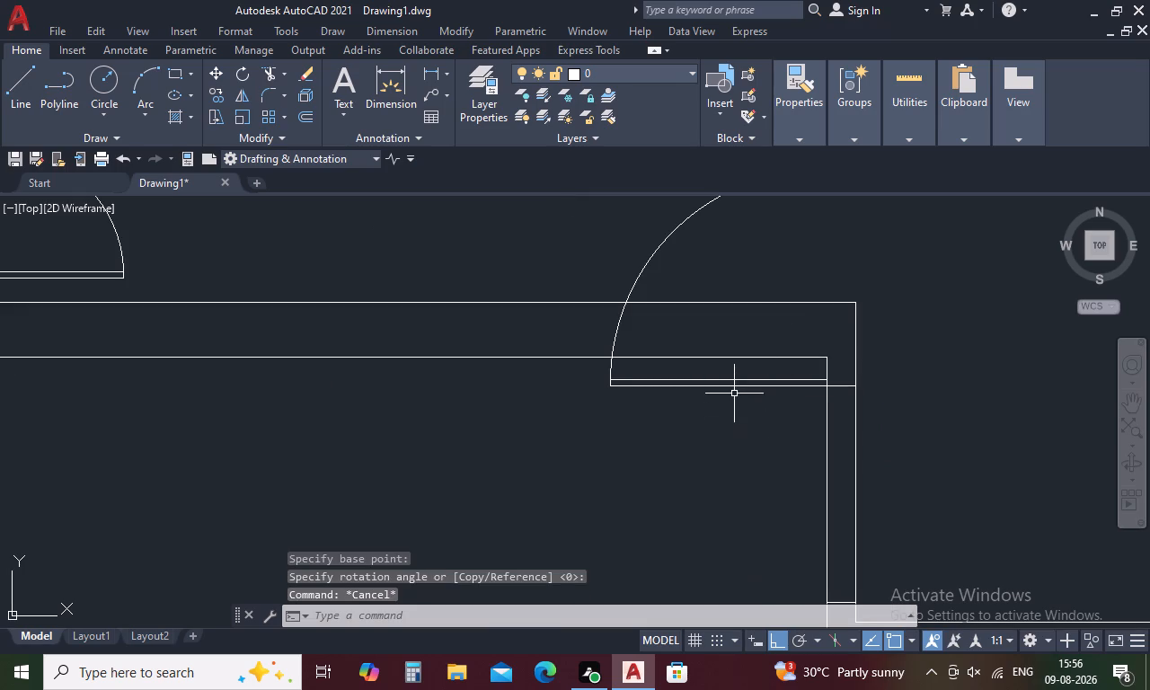
Mirror the rotated door leaf and arc about the leaf's edge on the jamb line, erasing the source objects.
left_click_drag(738, 366, 649, 431)
left_click_drag(672, 328, 588, 322)
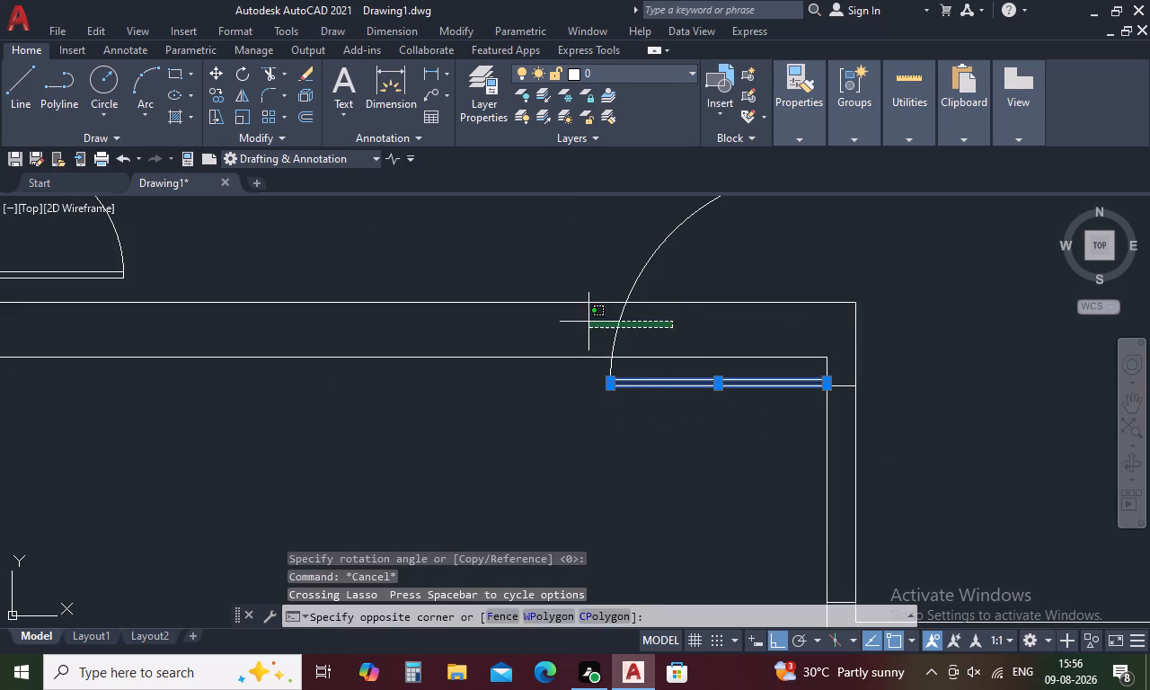
left_click_drag(588, 322, 586, 322)
type("MI")
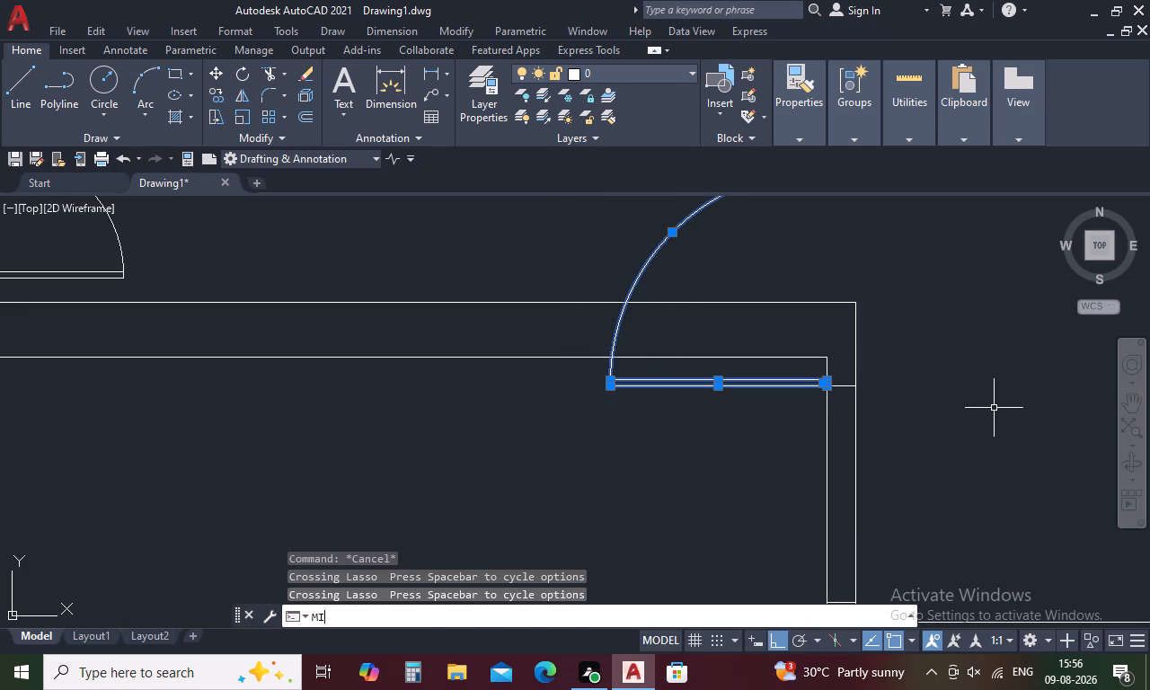
key("space")
left_click(831, 388)
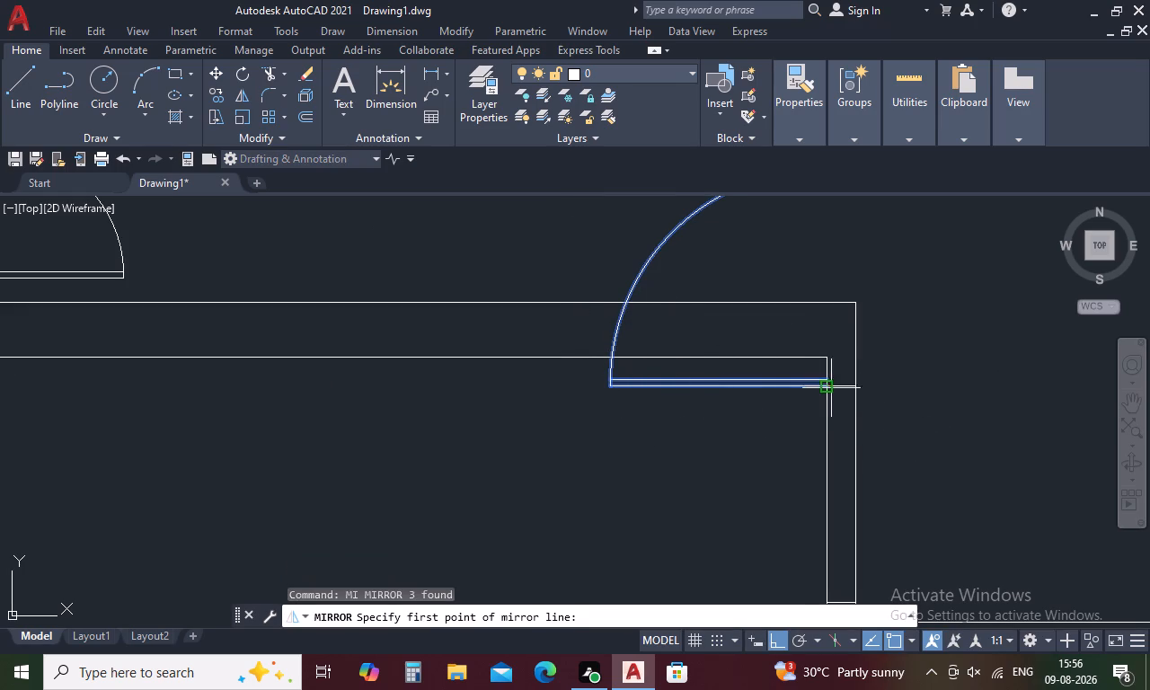
left_click(615, 387)
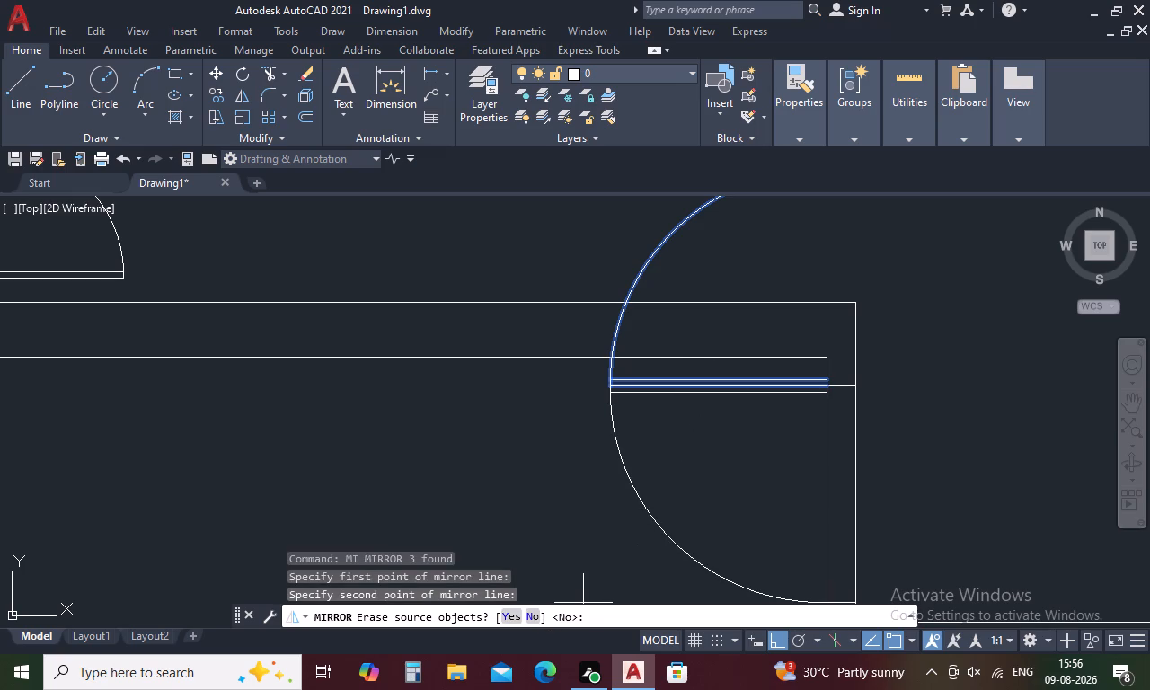
left_click(517, 614)
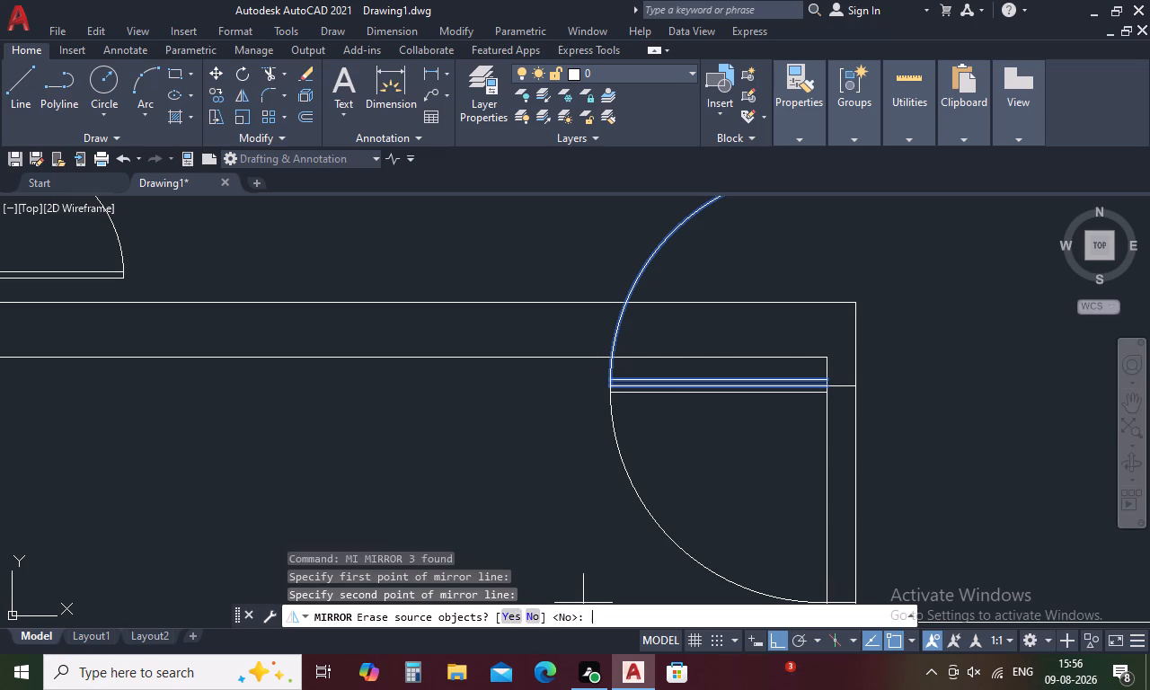
scroll(747, 431, "down", 2)
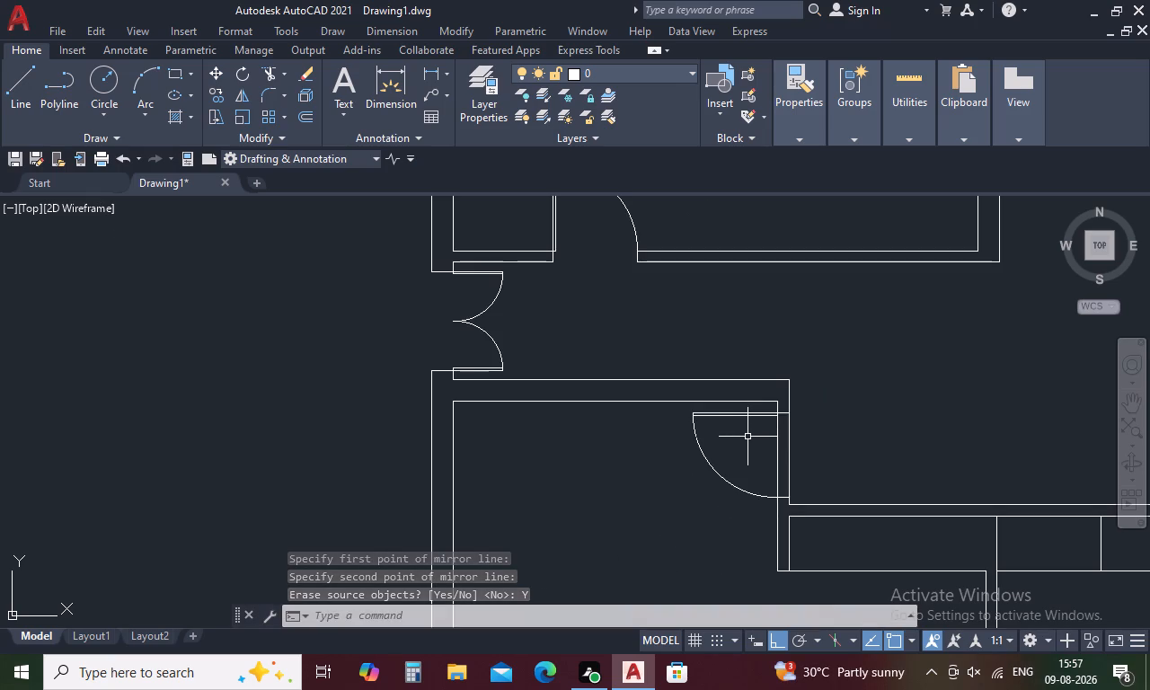
key("Escape")
Trim both lines of the lower room's right wall between the two jamb lines to open the doorway.
type("TR")
key("space")
left_click_drag(816, 448, 756, 447)
scroll(756, 447, "down", 3)
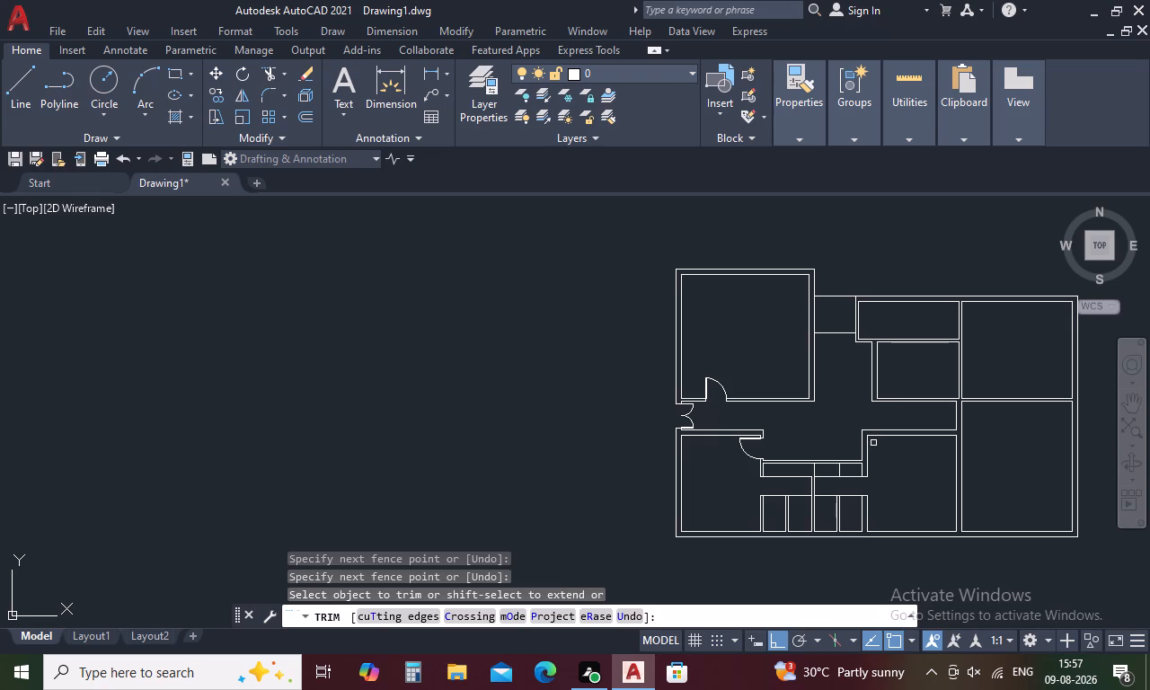
scroll(859, 464, "up", 1)
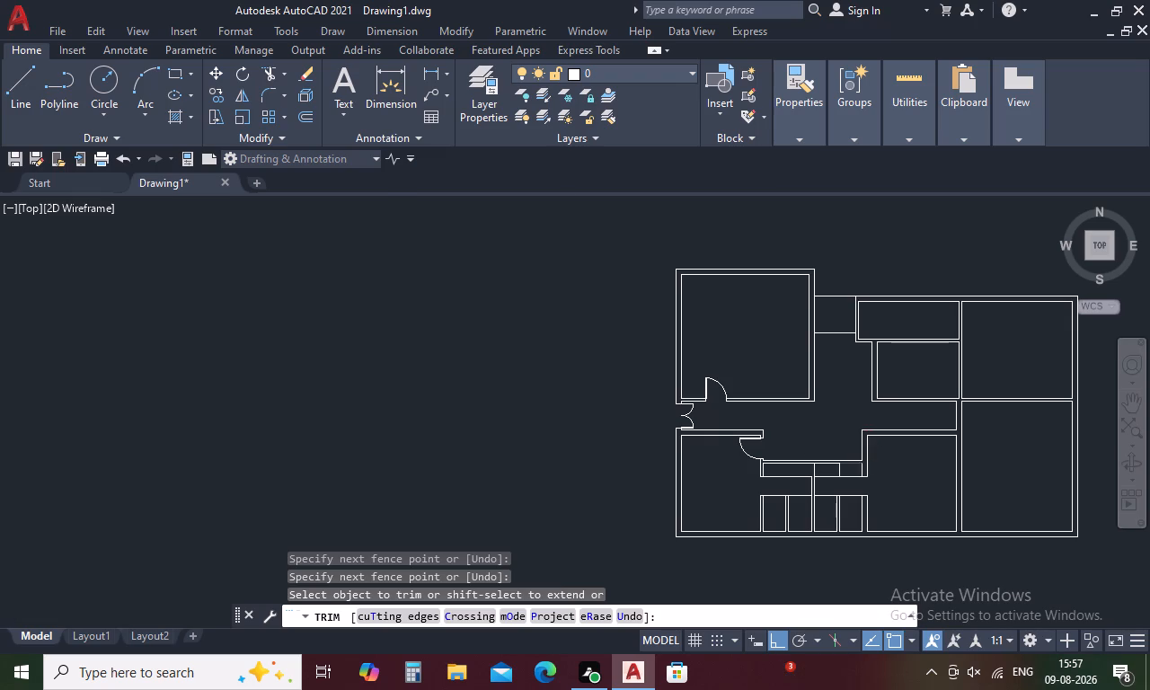
scroll(859, 464, "up", 1)
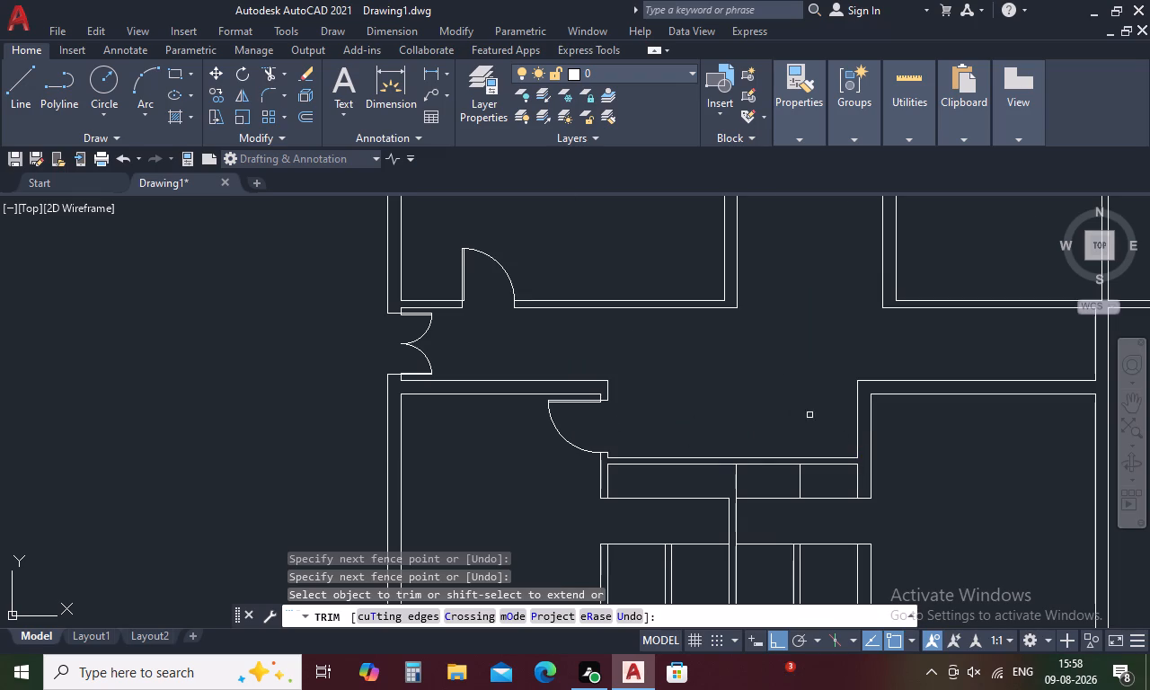
key("Escape")
Draw a jamb line across the opposite lower room's left wall, starting 120 mm below its inner upper-left corner.
type("L TK")
key("space")
left_click(874, 399)
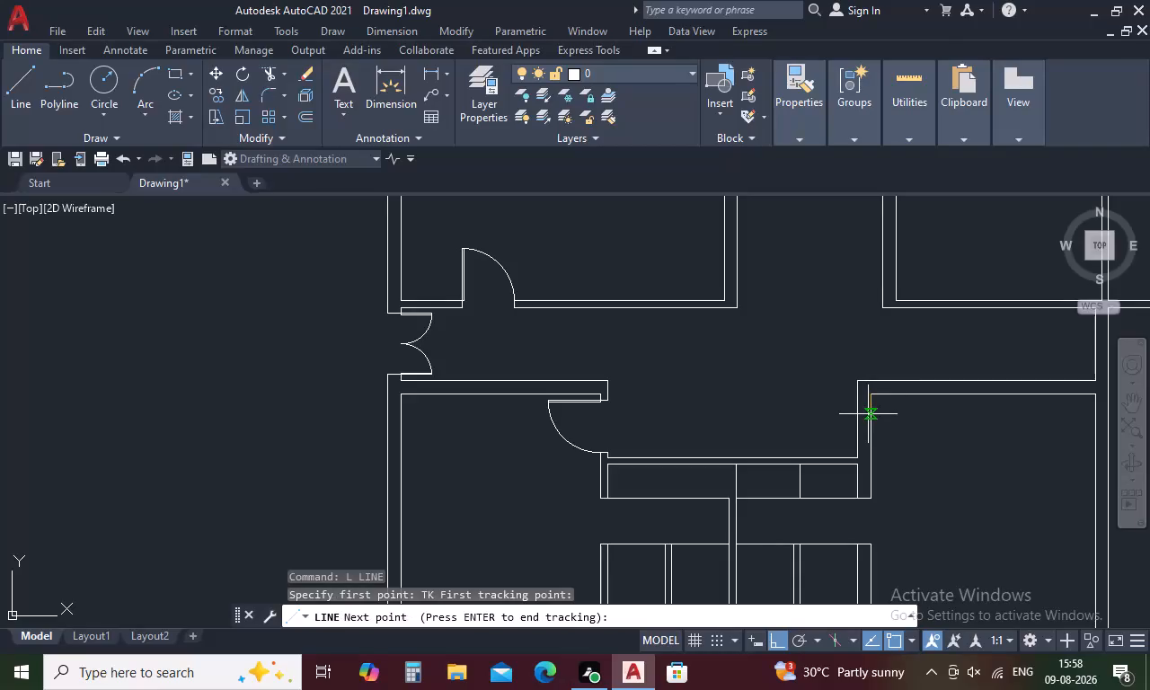
type("12")
key("0")
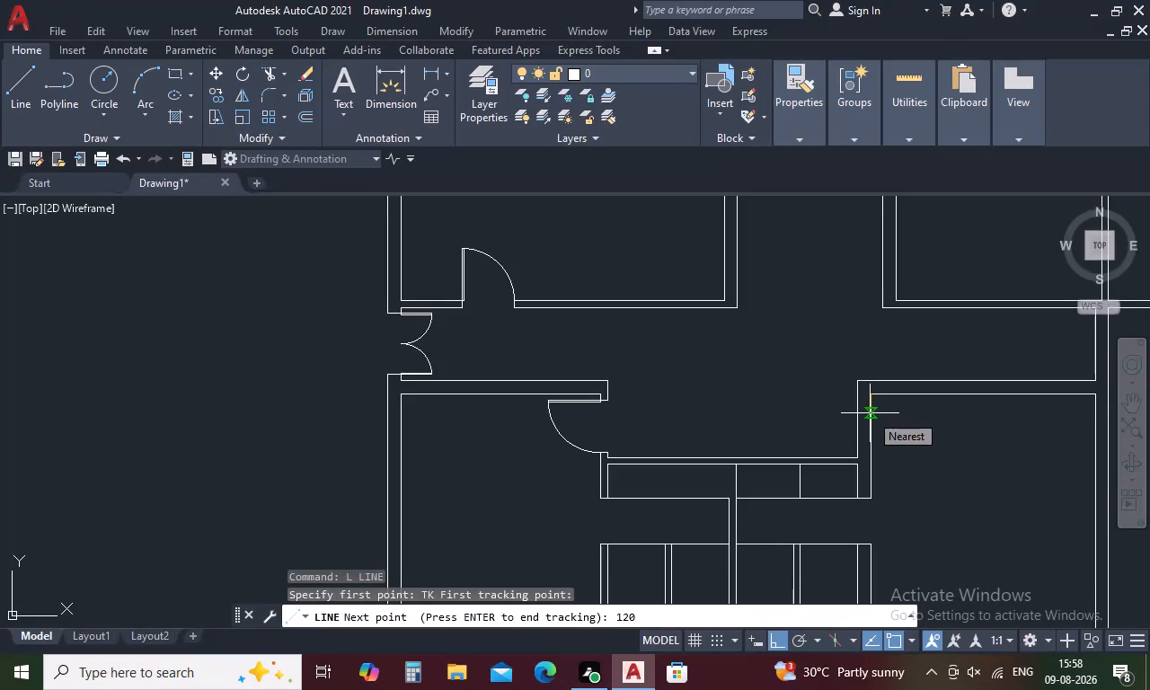
key("space")
key("space")
left_click(862, 401)
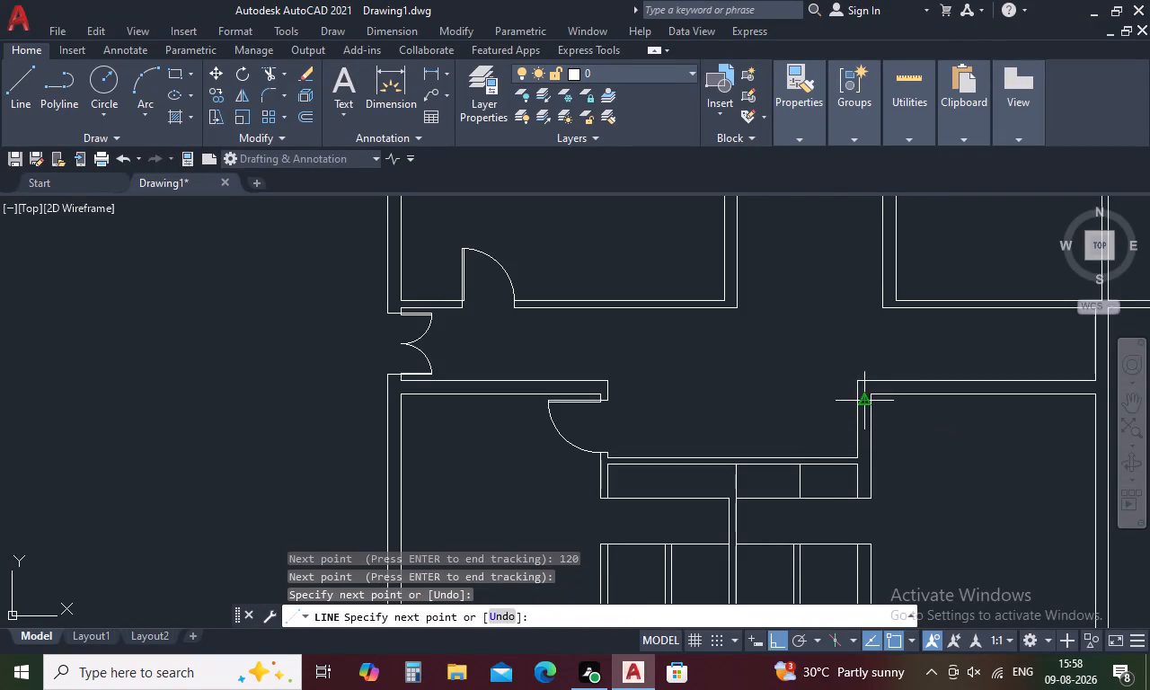
key("Escape")
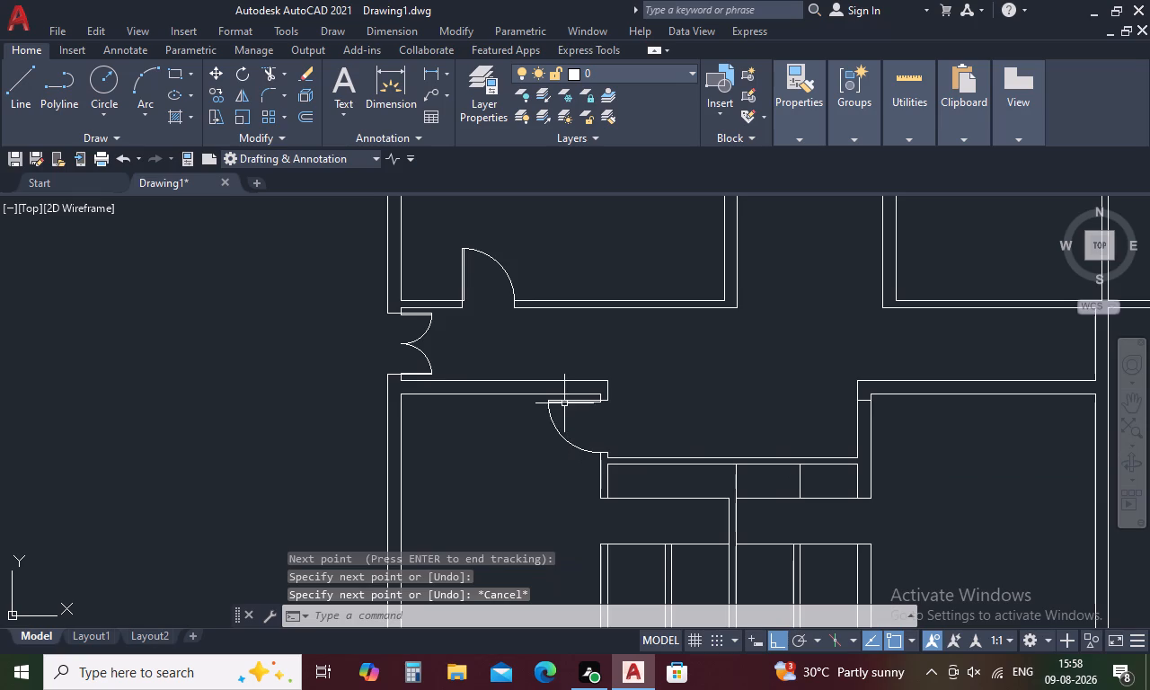
Copy the lower-left room's door leaf, swing arc and lower jamb line from the hinge corner to the inner end of the new jamb.
scroll(564, 402, "up", 2)
left_click_drag(572, 385, 539, 493)
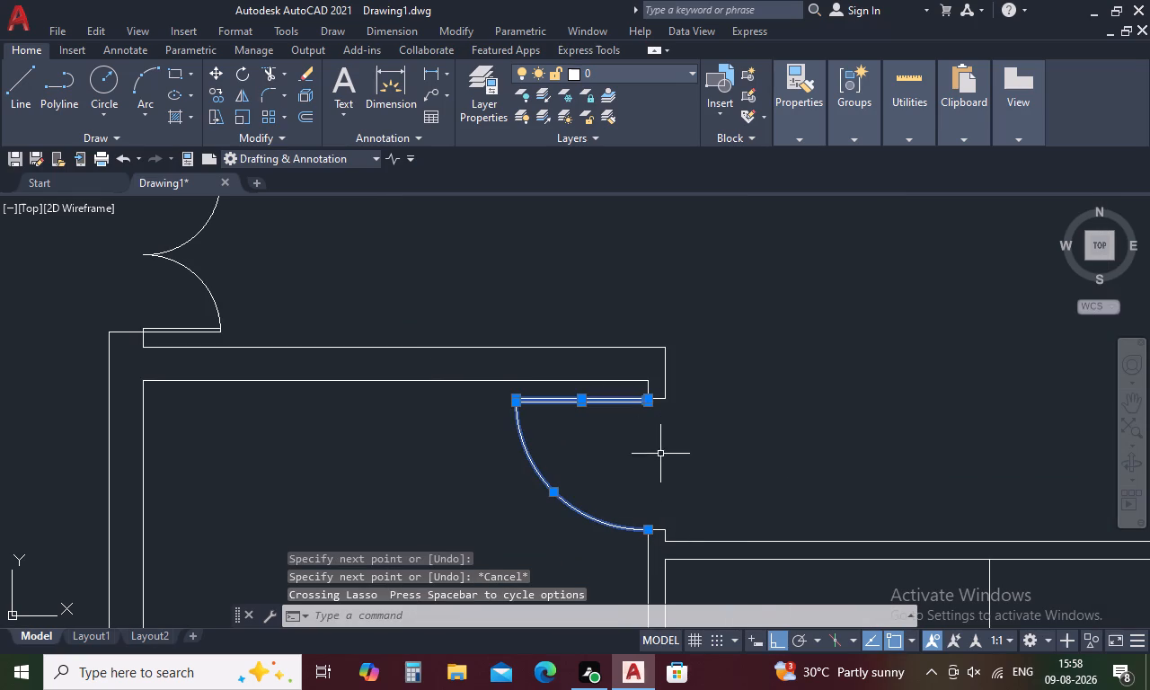
middle_click_drag(684, 414, 820, 368)
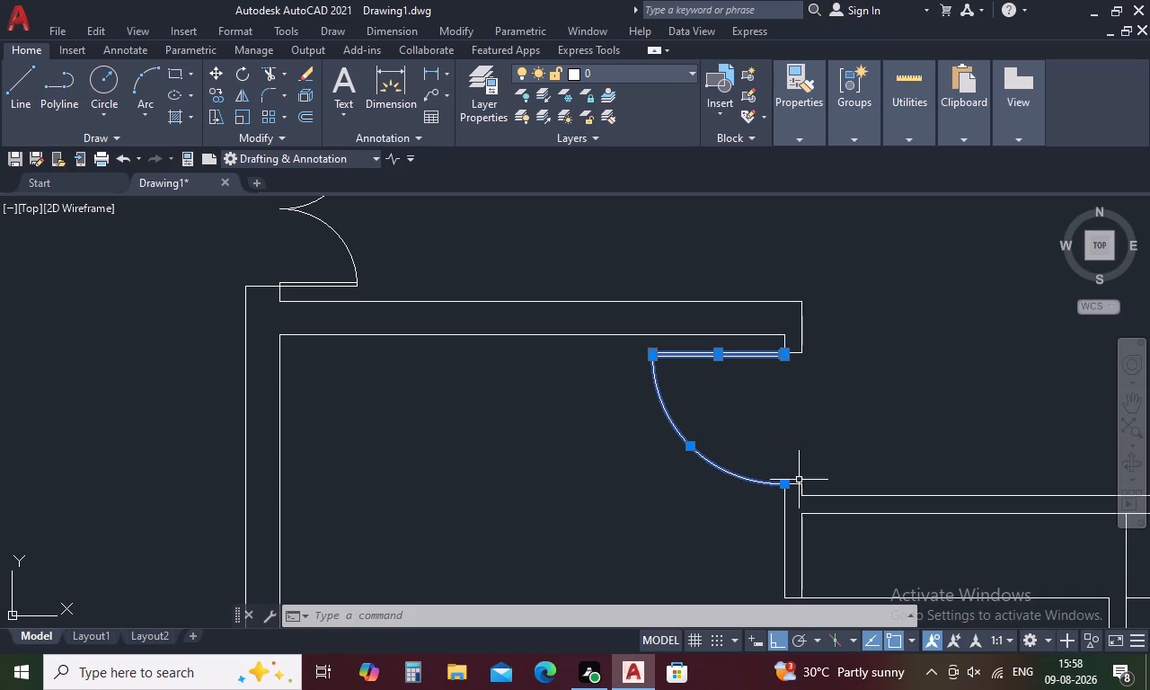
scroll(798, 485, "up", 4)
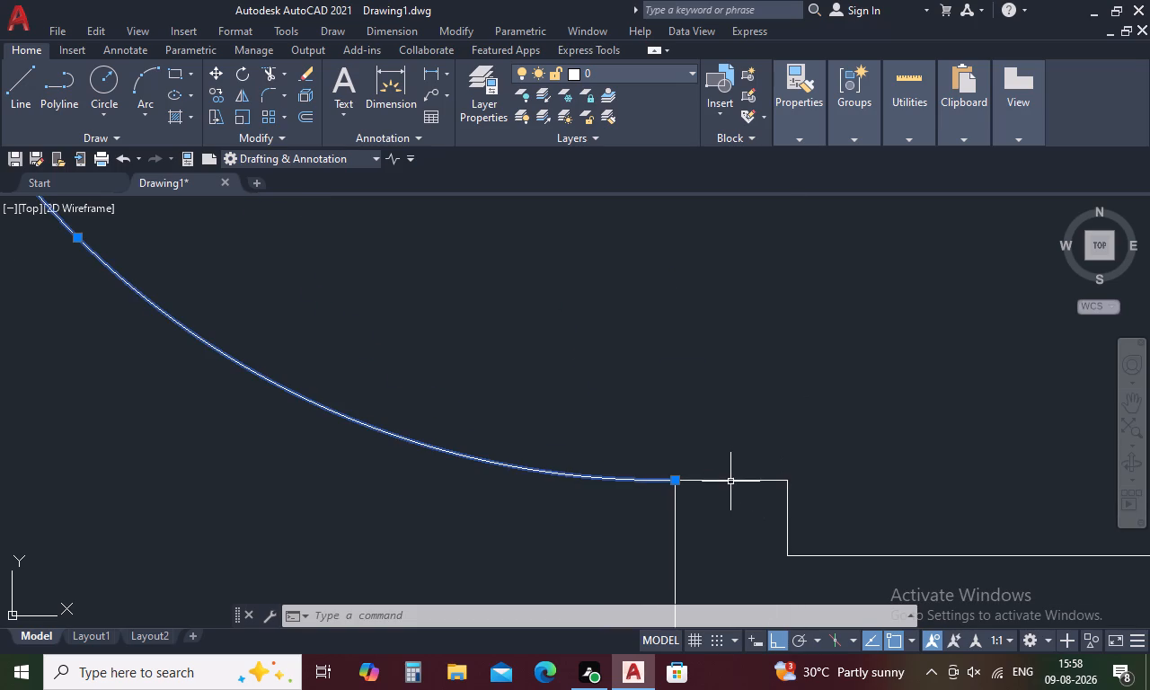
left_click(732, 481)
right_click(786, 418)
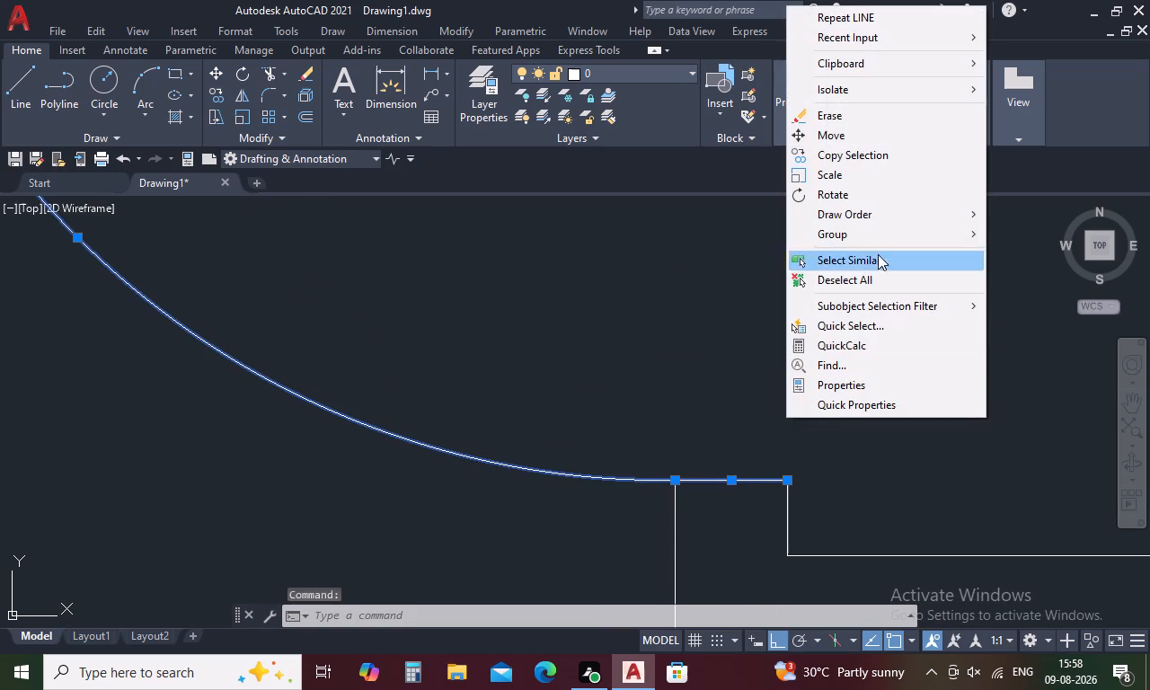
left_click(931, 155)
scroll(827, 554, "down", 4)
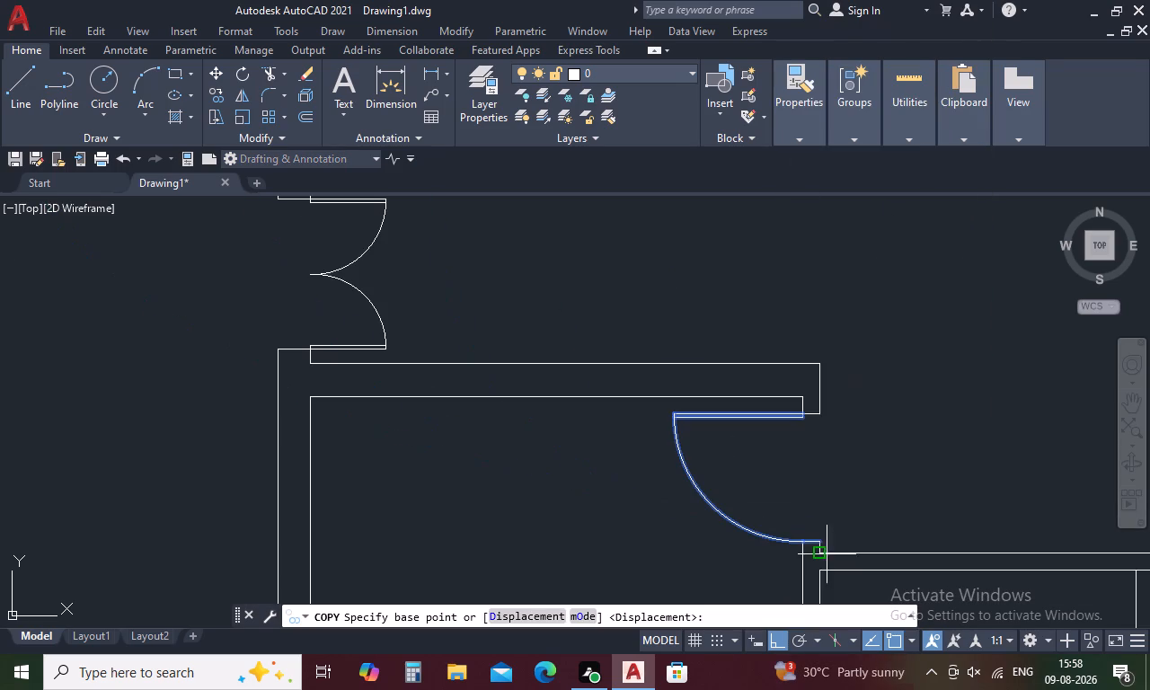
scroll(801, 411, "up", 2)
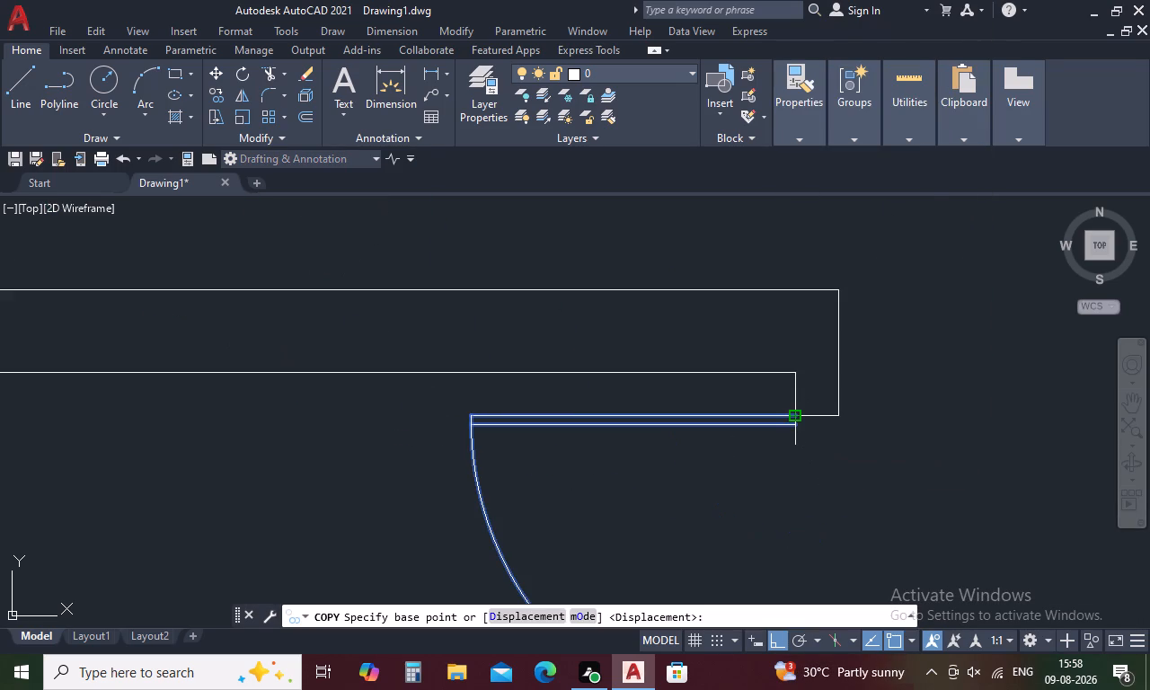
scroll(801, 411, "up", 3)
left_click(758, 428)
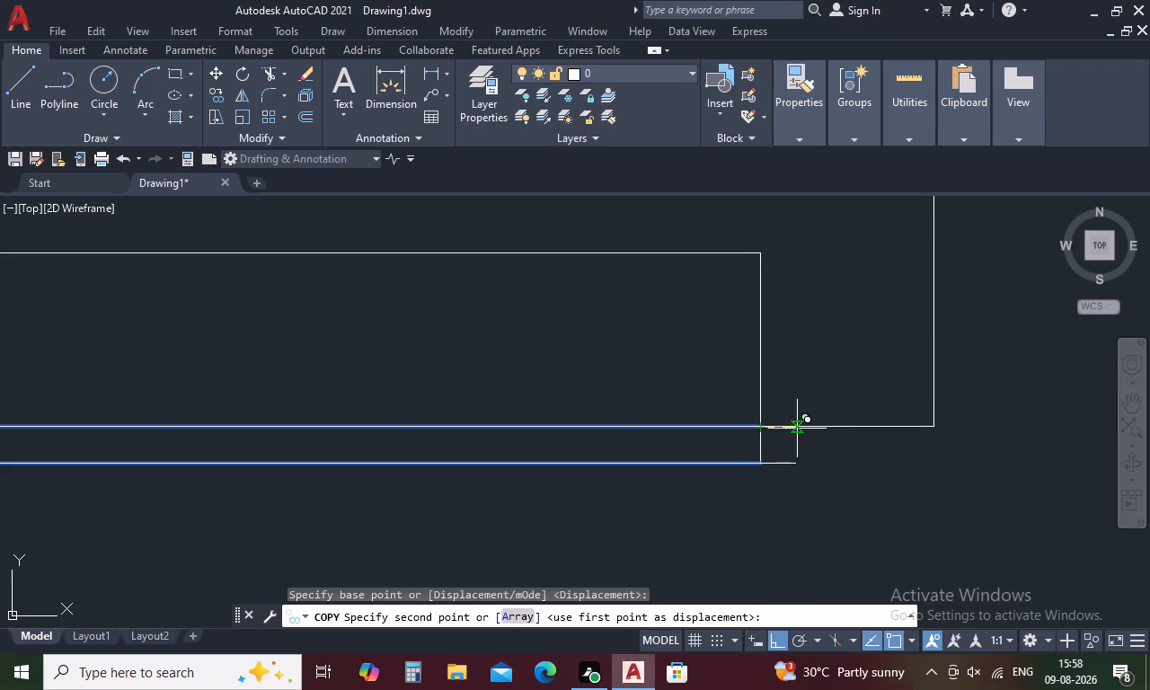
scroll(797, 429, "down", 4)
scroll(960, 443, "down", 2)
middle_click_drag(1013, 447, 975, 448)
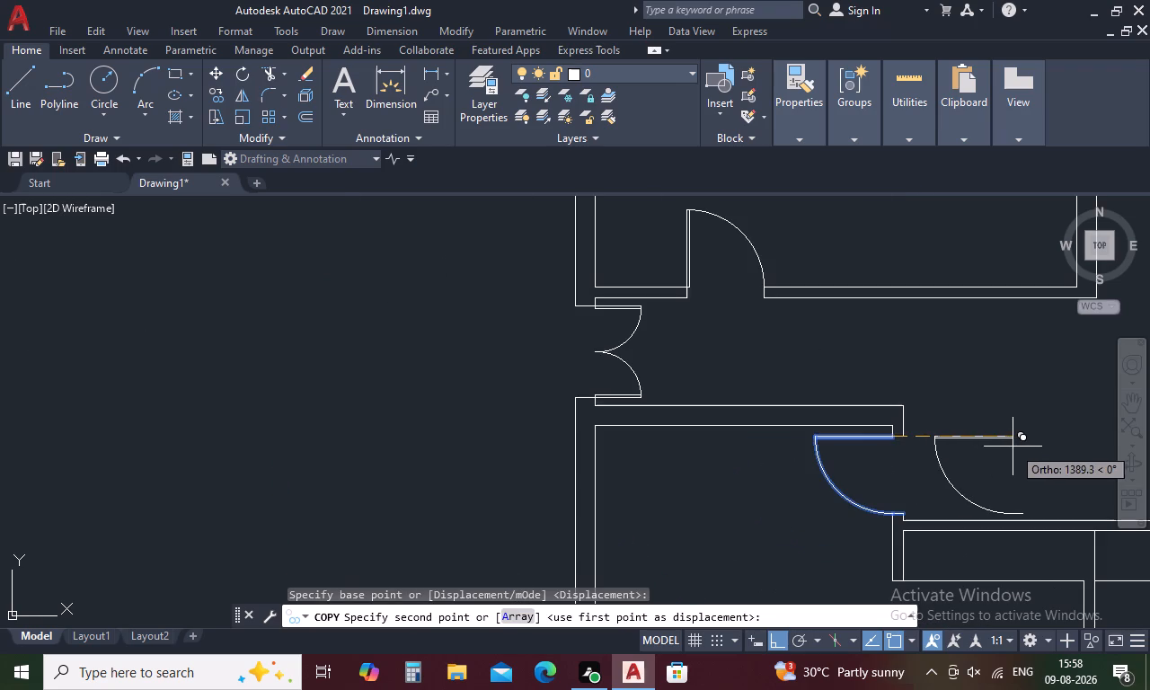
middle_click_drag(975, 448, 736, 464)
scroll(997, 461, "up", 2)
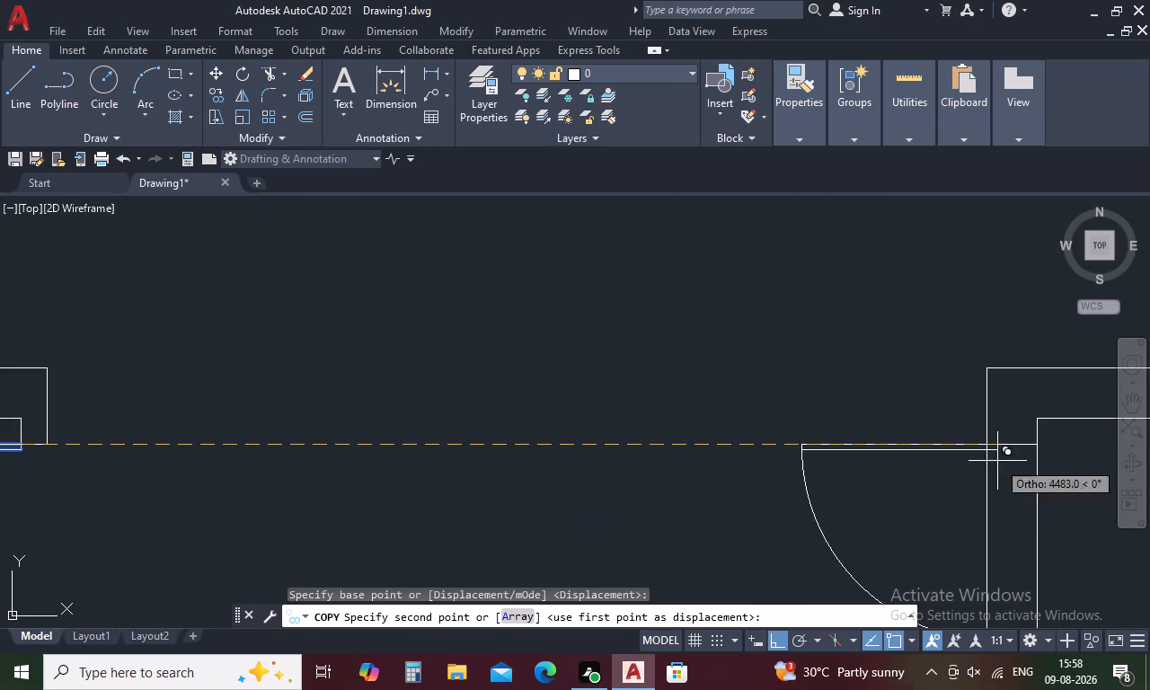
scroll(1042, 449, "up", 3)
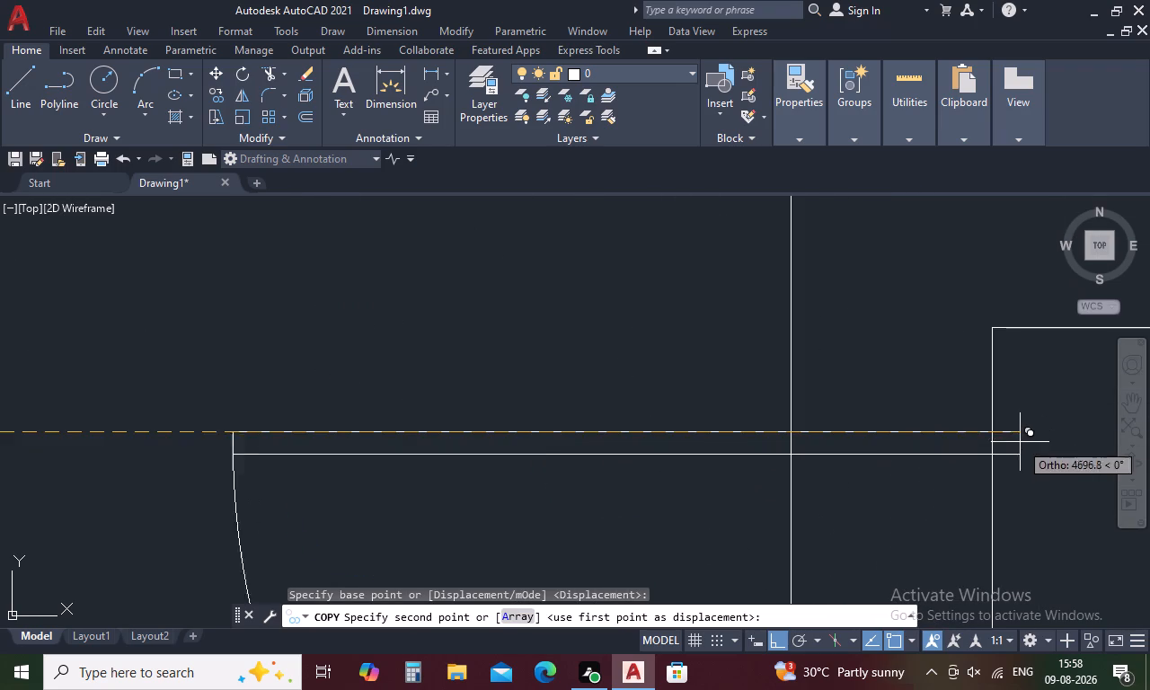
left_click(990, 437)
scroll(992, 435, "down", 3)
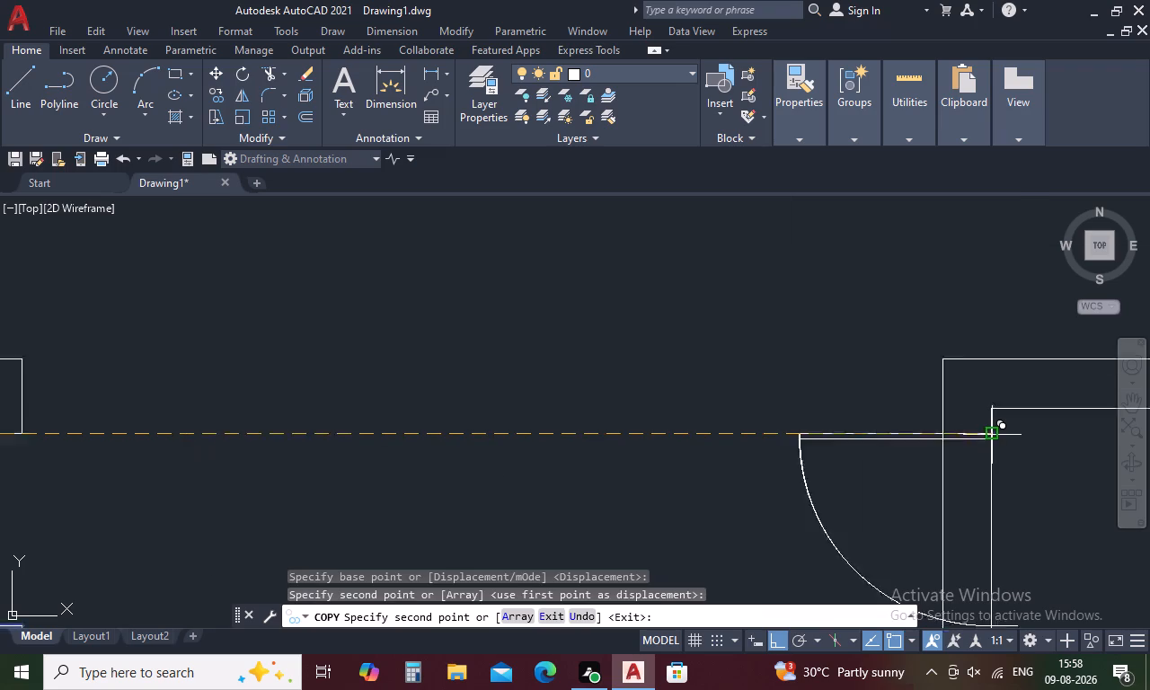
scroll(992, 435, "down", 1)
key("Escape")
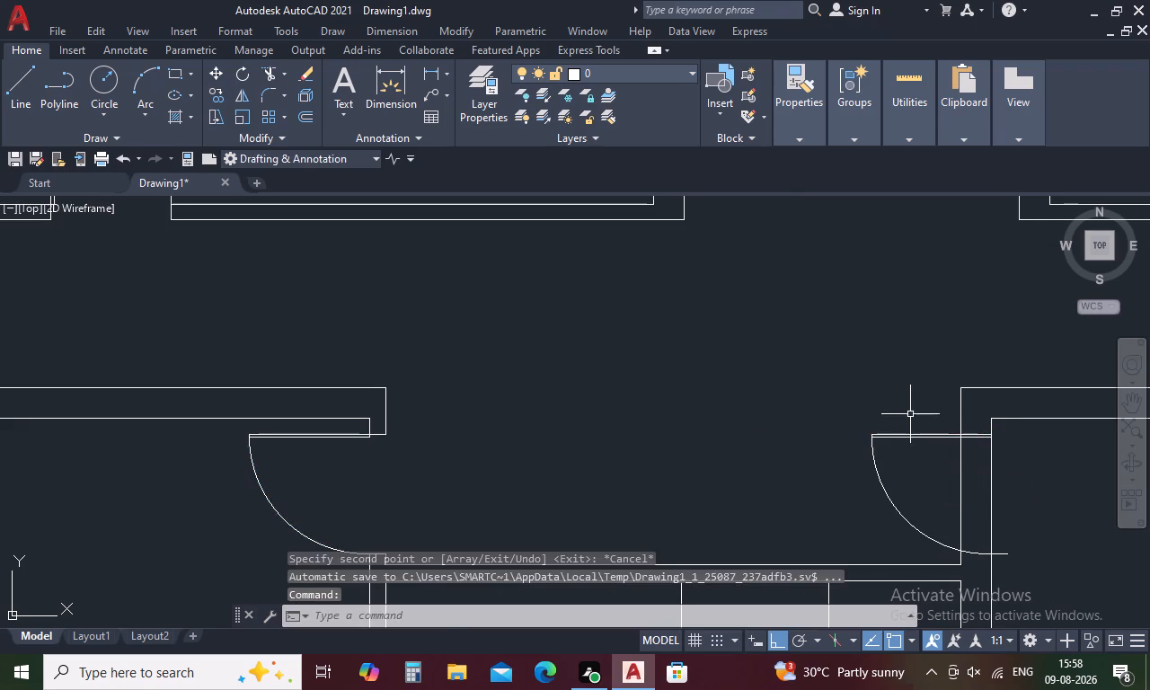
Mirror the copied door leaf, swing arc and jamb line about the lower-right room's inner left wall line, erasing the source objects.
left_click_drag(911, 413, 831, 532)
left_click_drag(933, 417, 933, 421)
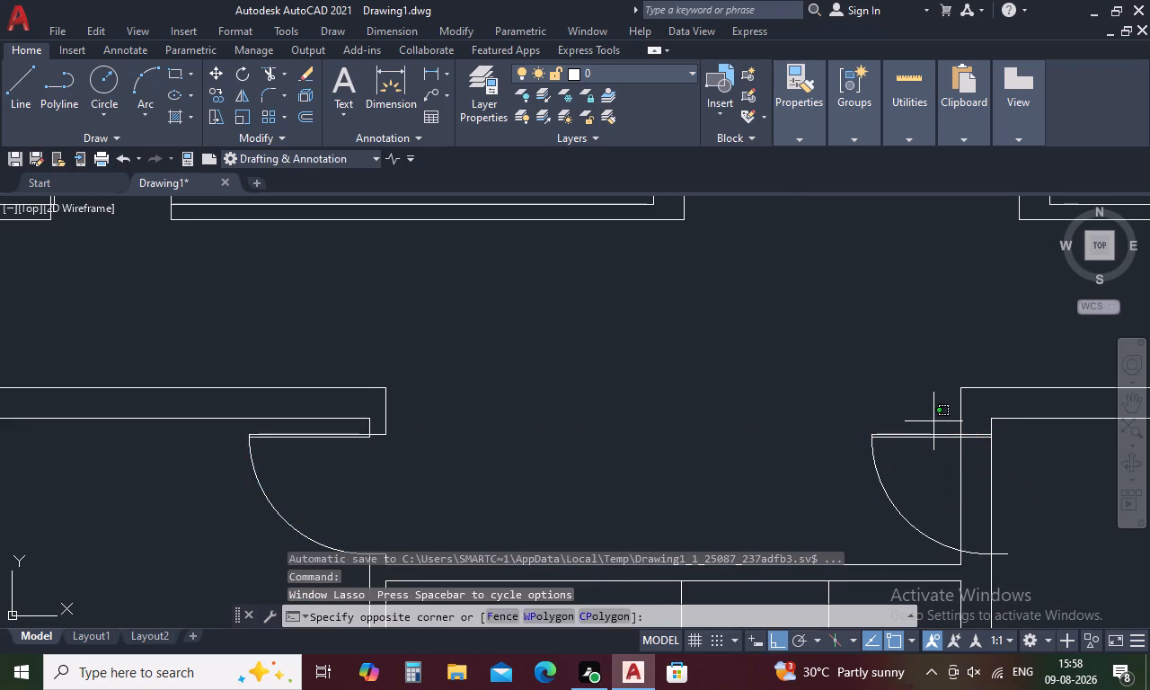
left_click_drag(933, 421, 850, 527)
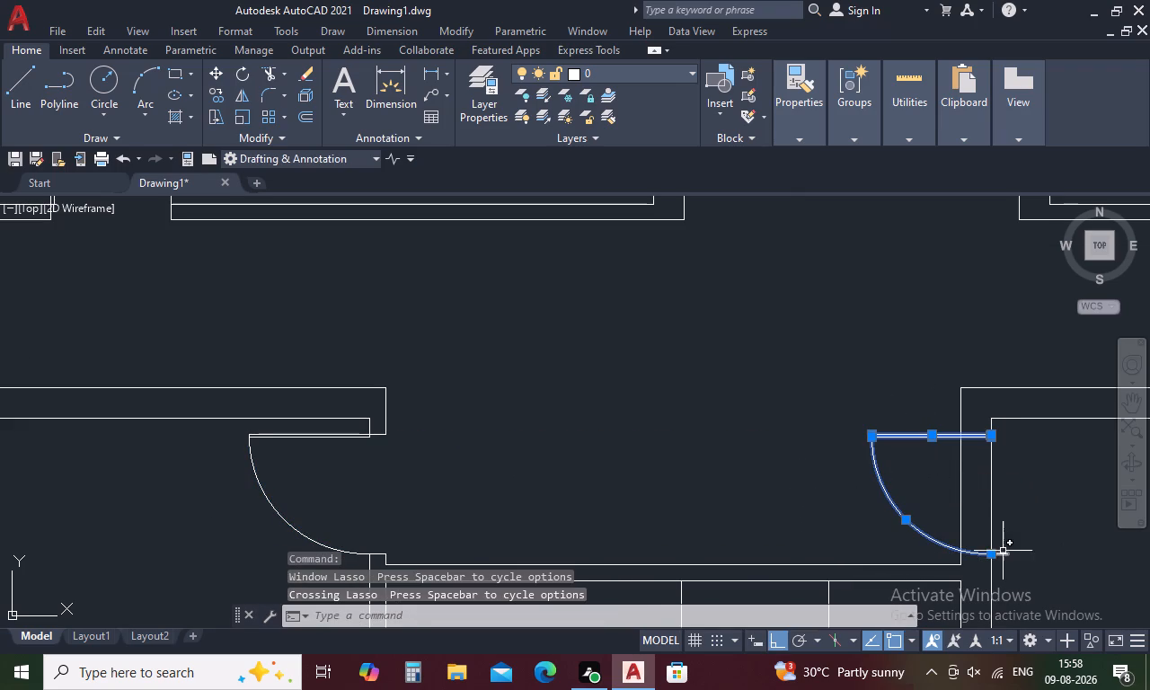
left_click(1001, 555)
key("m")
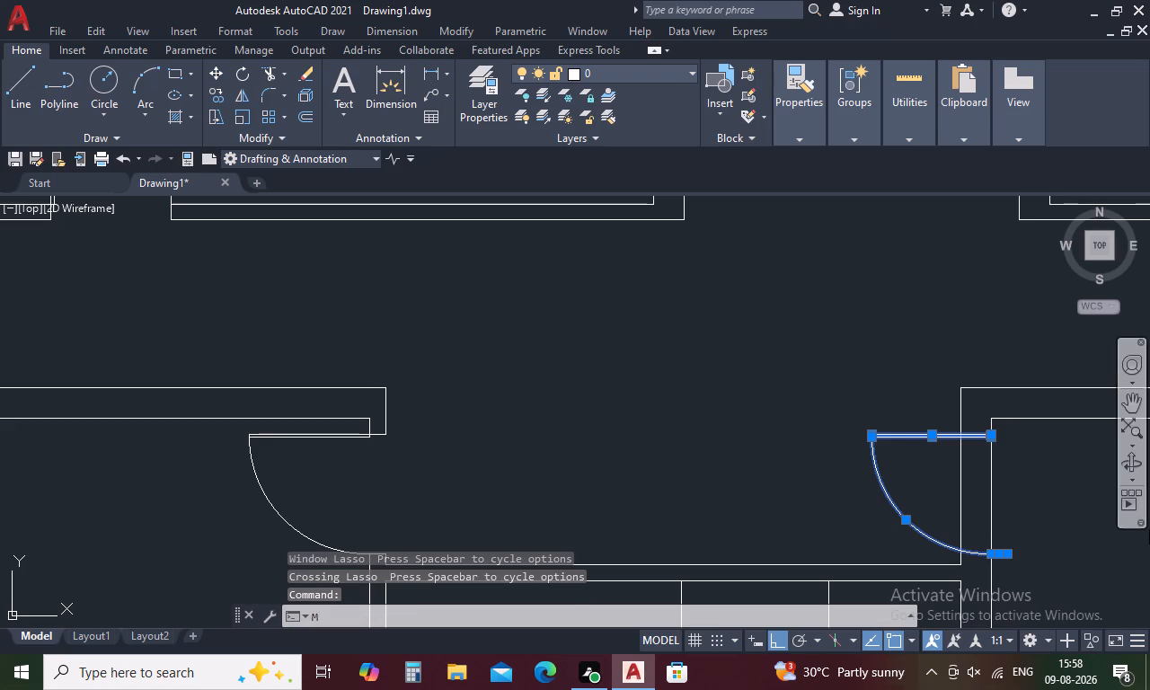
key("i")
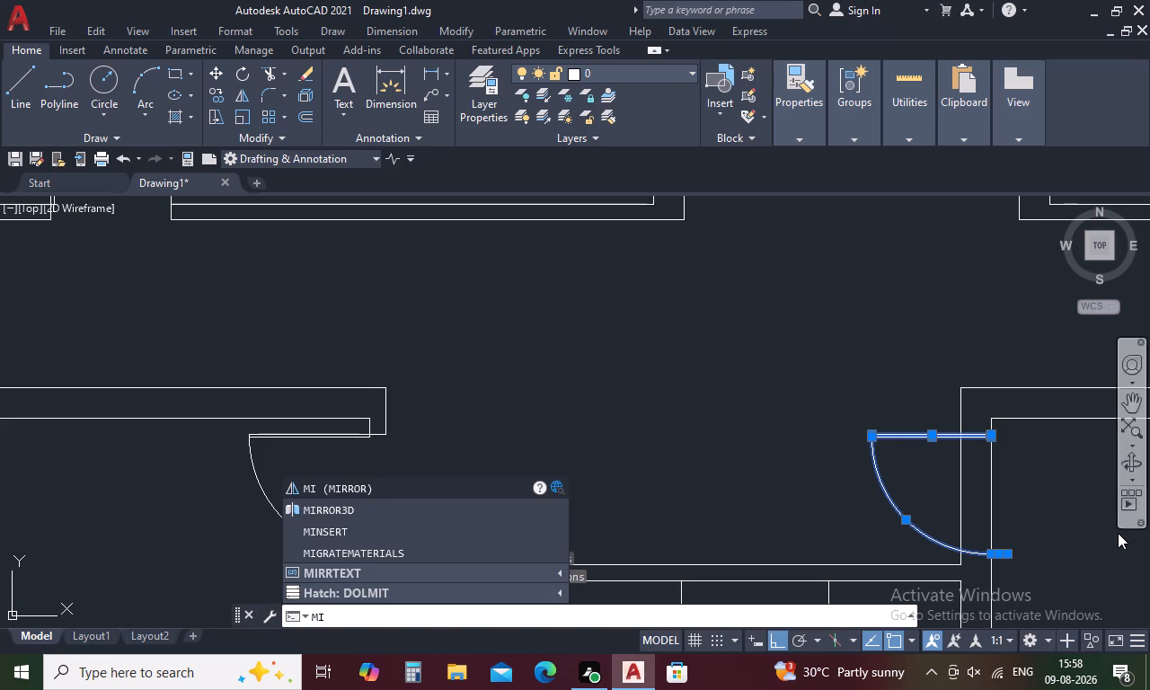
key("space")
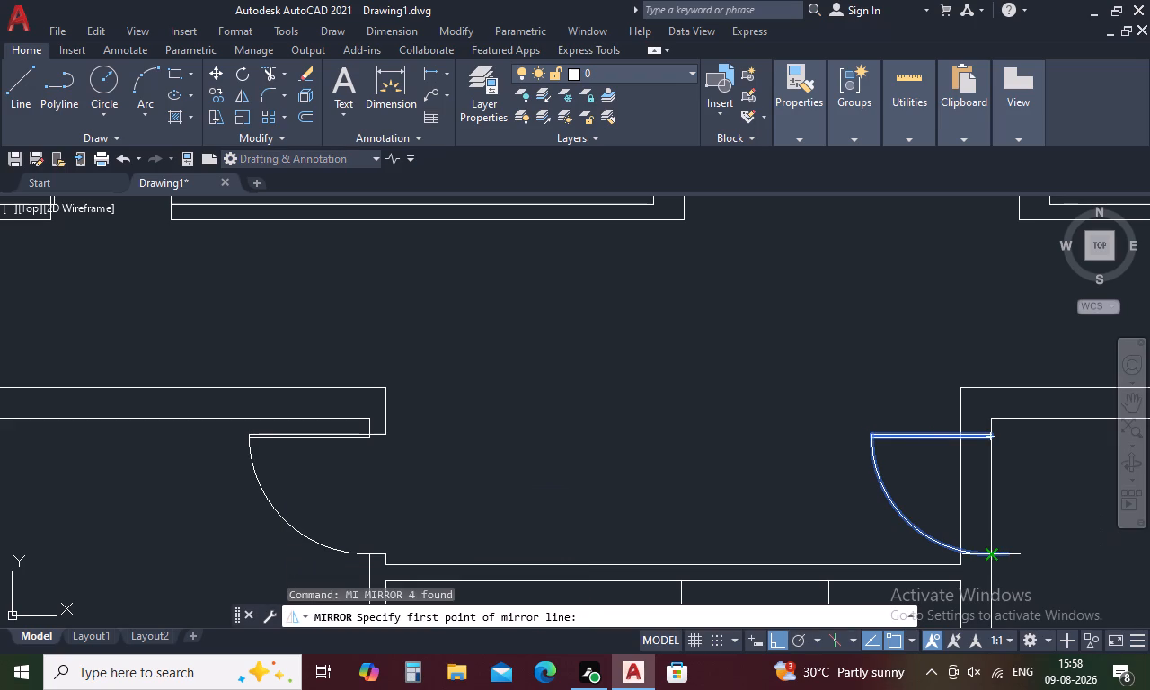
left_click(990, 551)
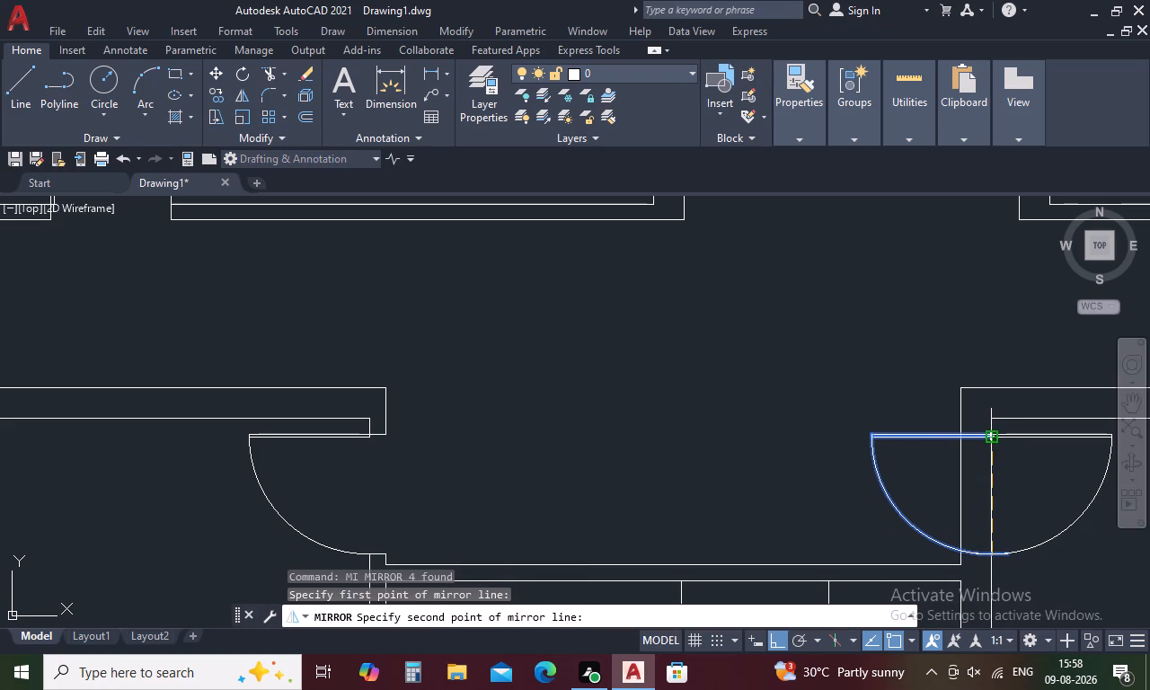
left_click(989, 442)
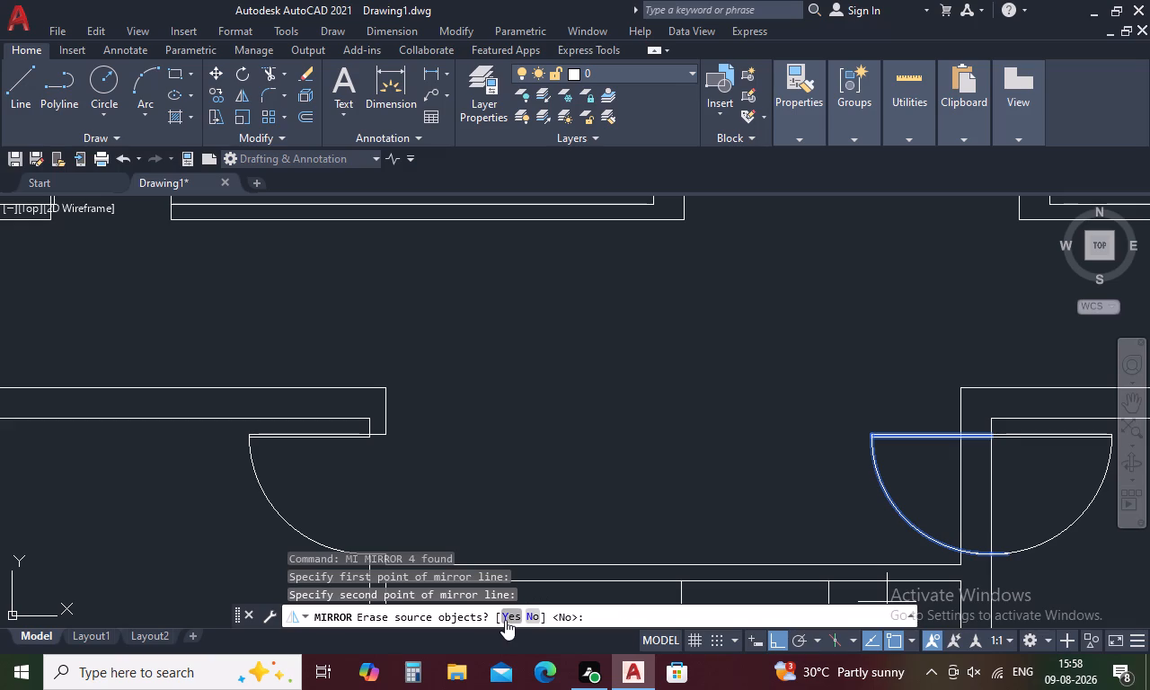
left_click(509, 611)
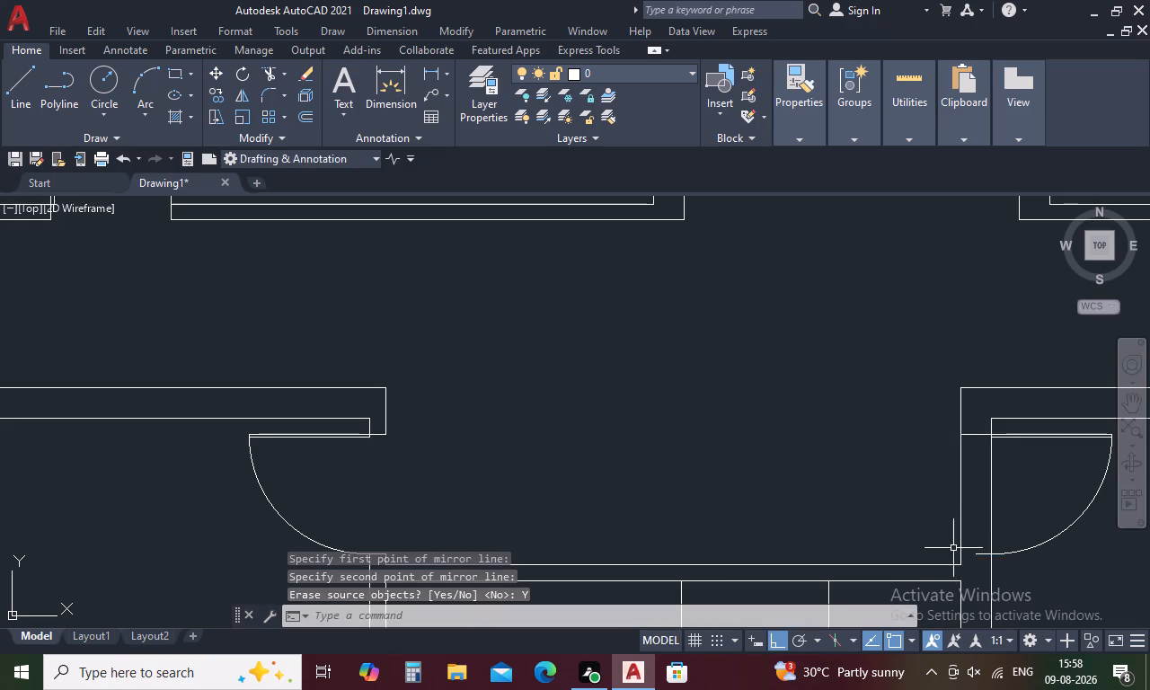
Extend the mirrored door's lower jamb line across the wall thickness to the outer wall line.
middle_click_drag(932, 505, 913, 474)
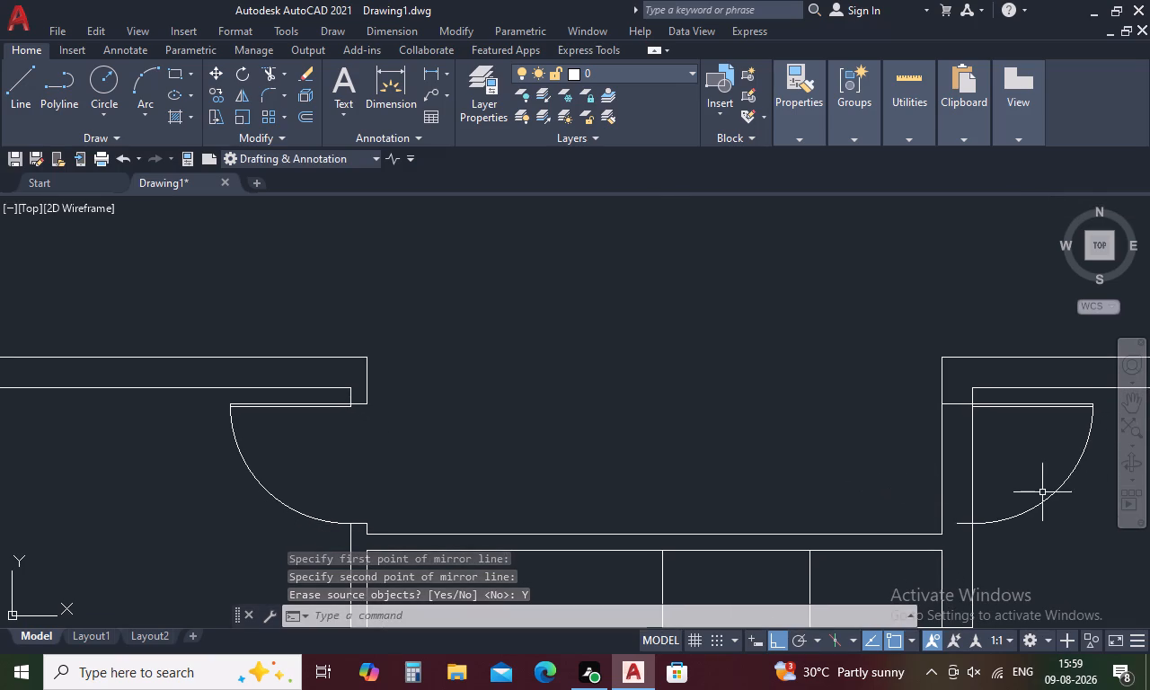
middle_click_drag(1064, 546, 942, 513)
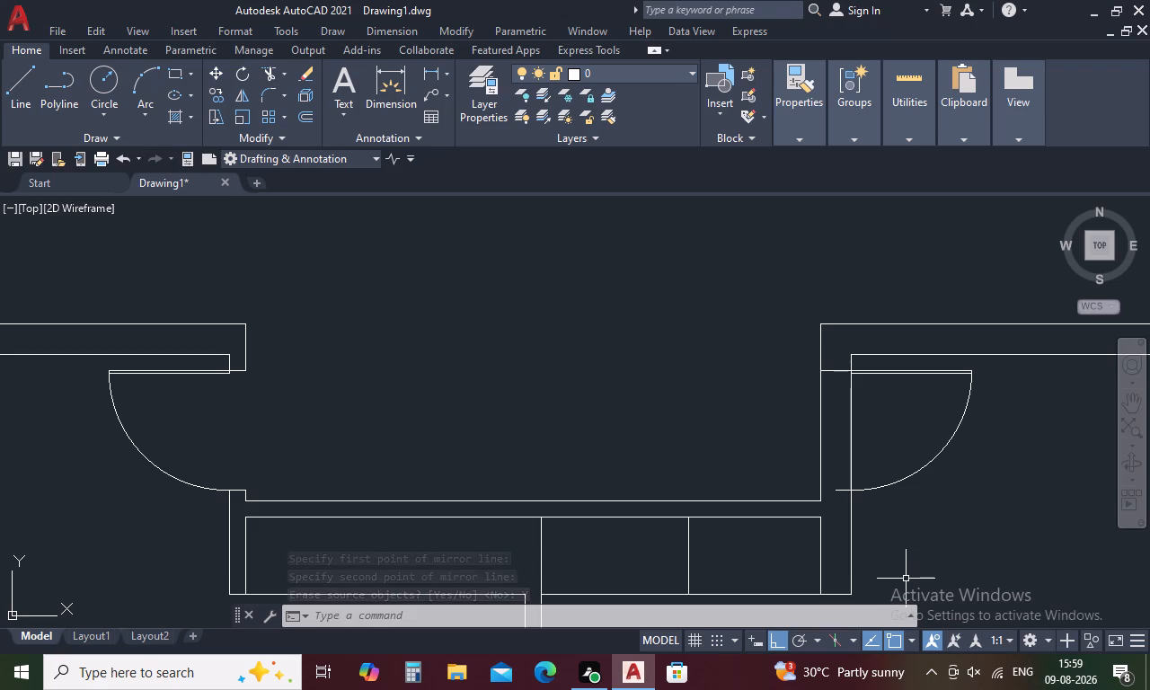
key("Escape")
key("e")
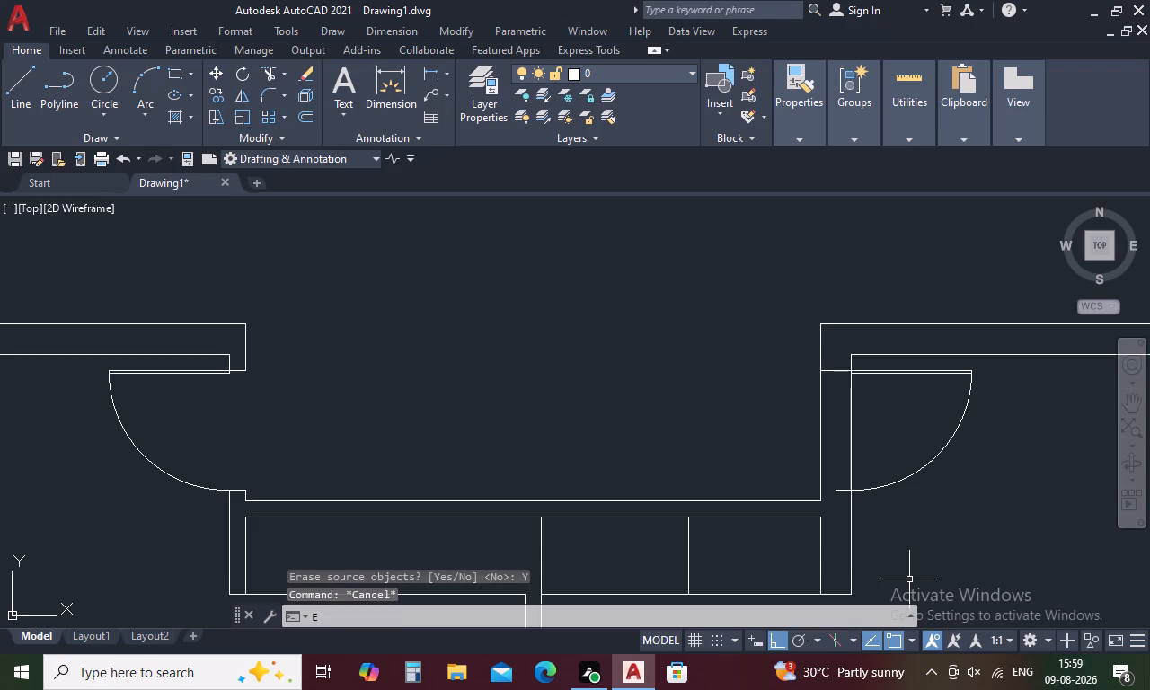
type("X")
key("space")
left_click(843, 491)
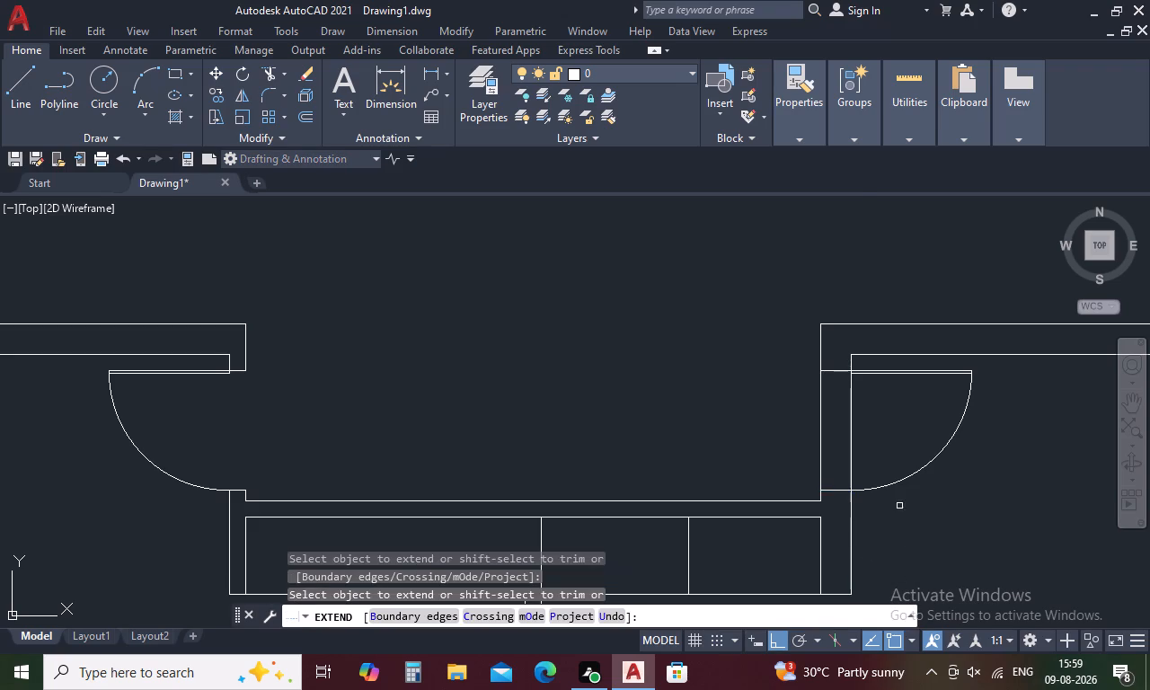
scroll(902, 506, "down", 2)
middle_click_drag(1047, 520, 1006, 532)
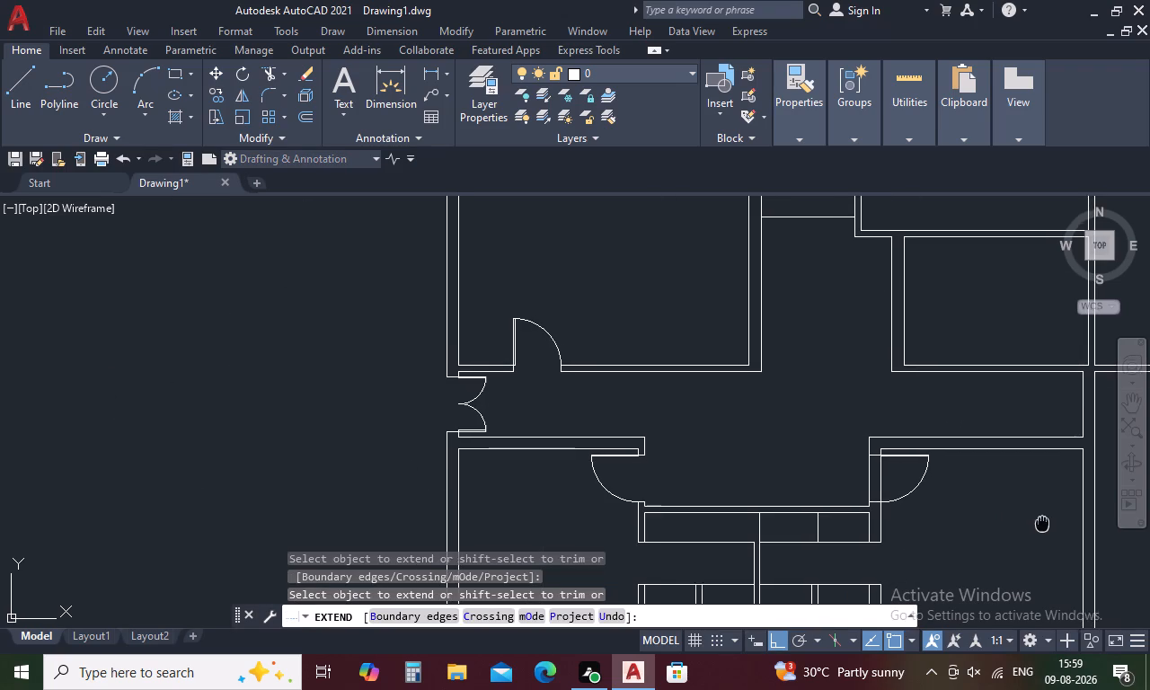
middle_click_drag(1006, 532, 891, 522)
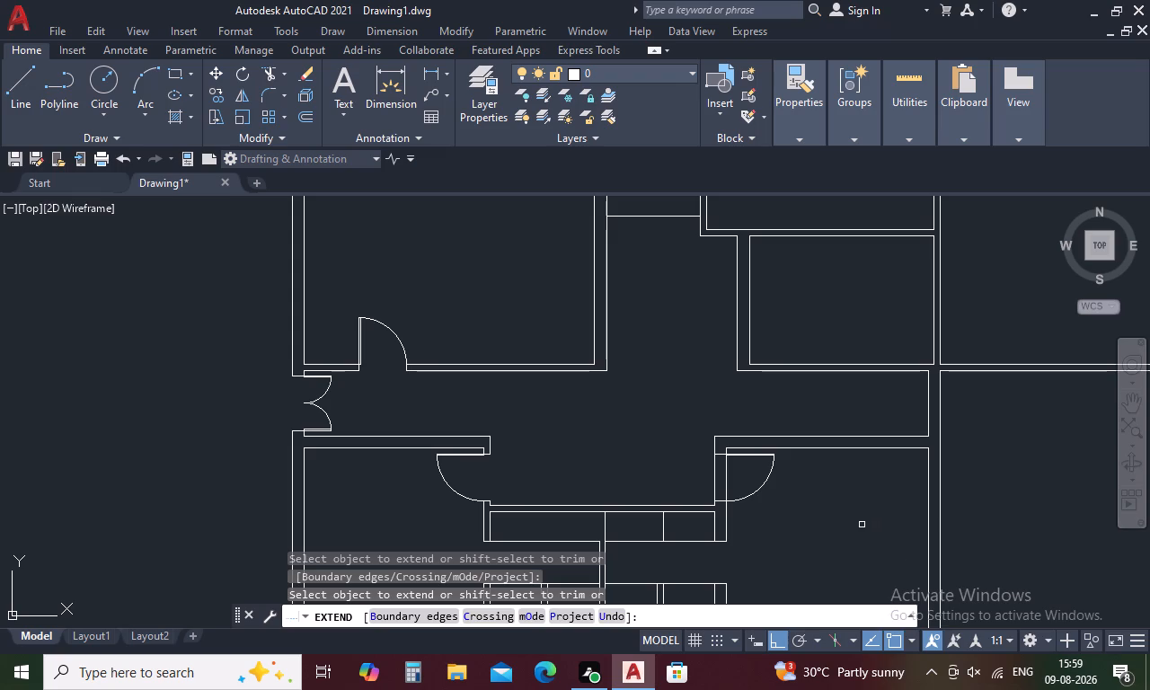
key("Escape")
Trim both lines of the lower-right room's left wall between the two jamb lines to open the doorway.
type("R")
key("space")
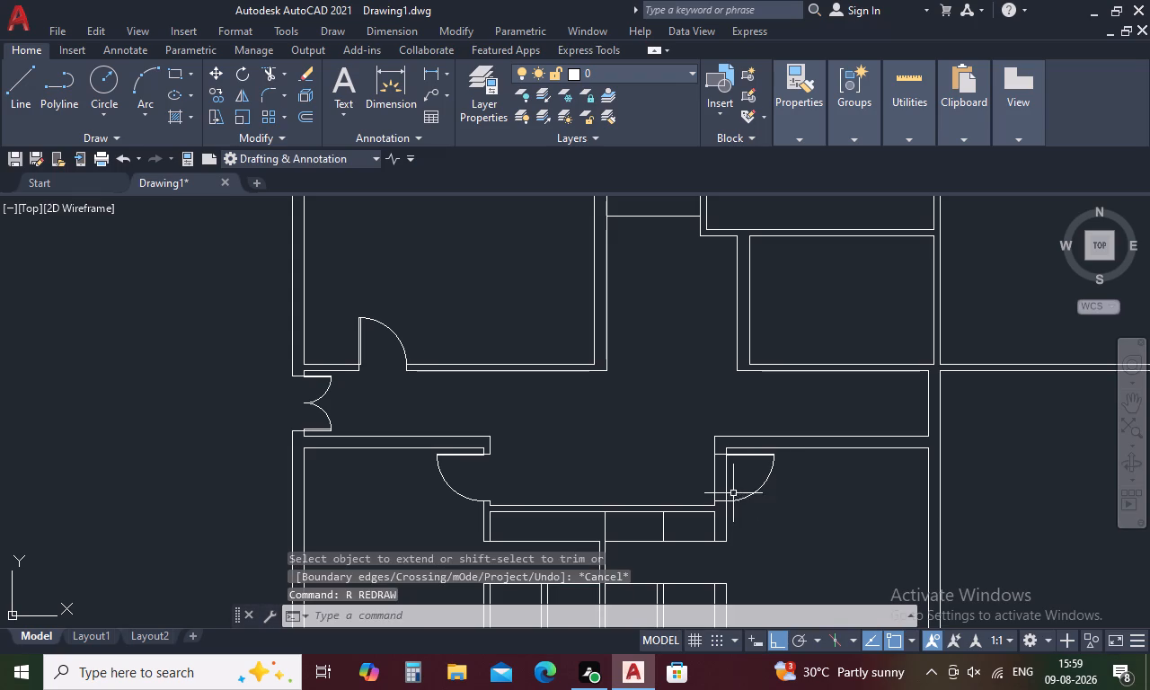
key("Escape")
type("TR")
key("space")
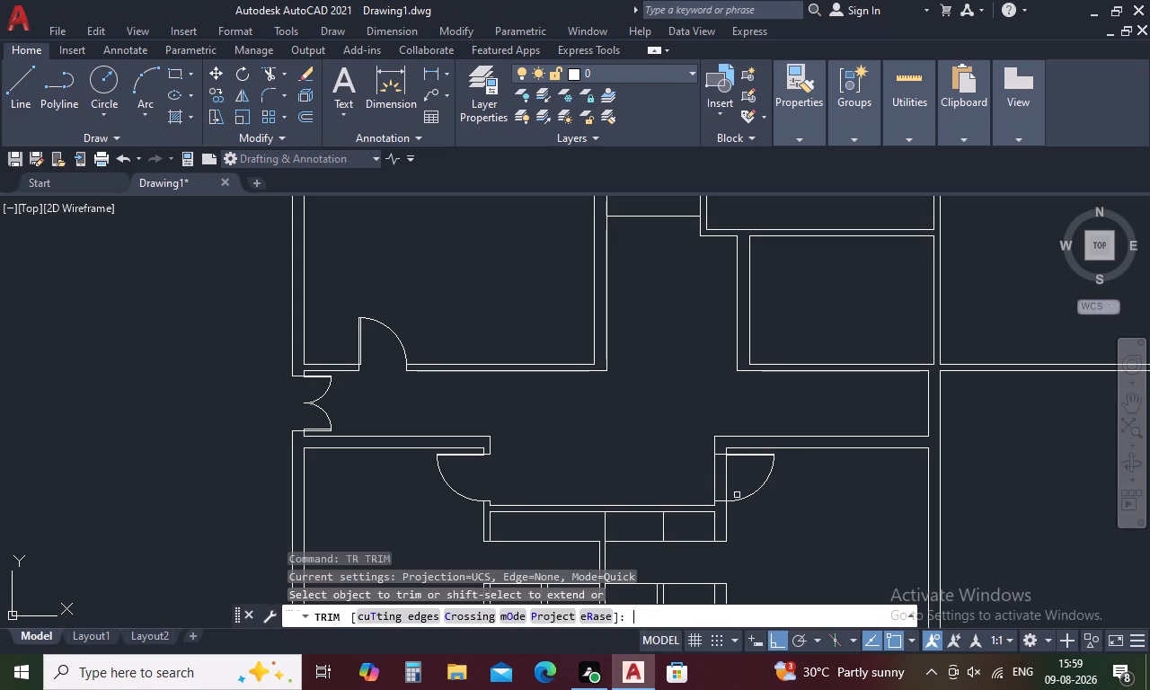
left_click_drag(730, 481, 676, 488)
scroll(698, 480, "down", 1)
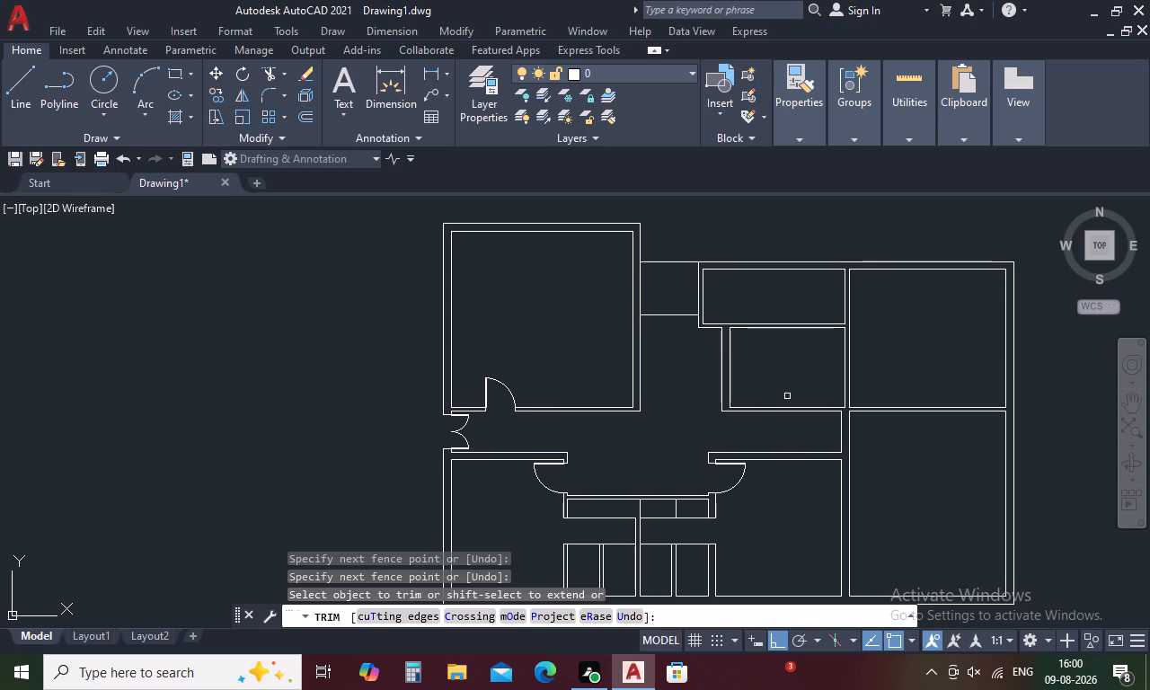
key("Escape")
Draw a jamb line across the bottom wall of the small room above the corridor, starting 120 mm right of its inner lower-left corner.
key("l")
key("space")
type("TK")
key("space")
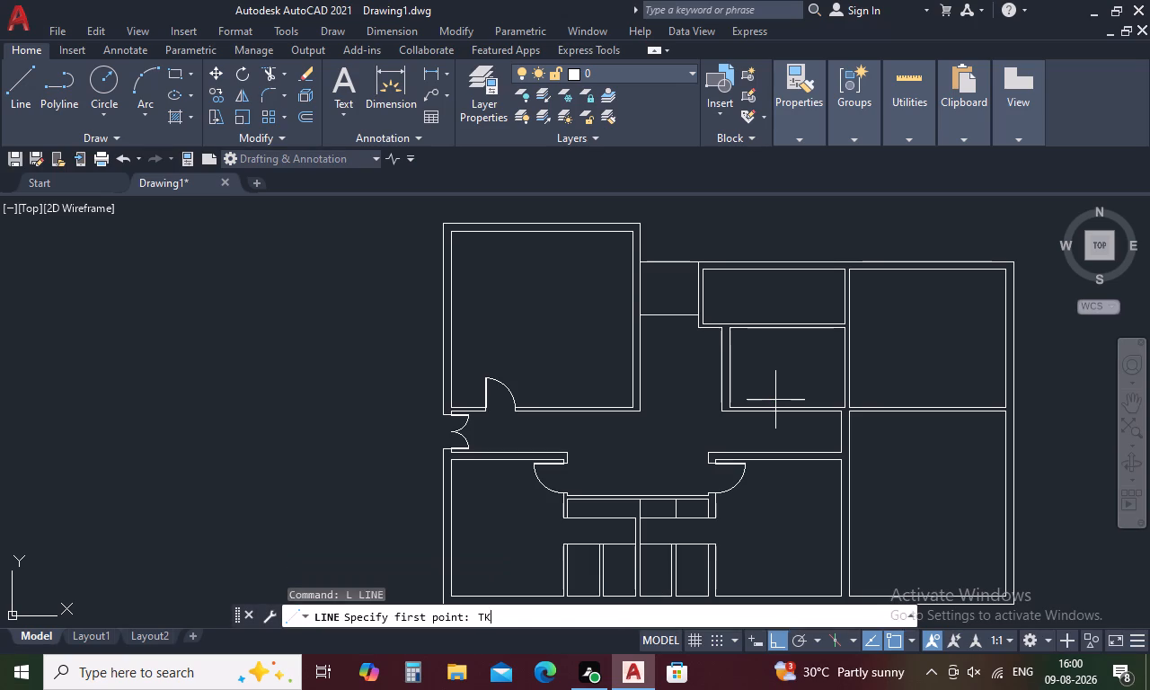
scroll(730, 401, "up", 3)
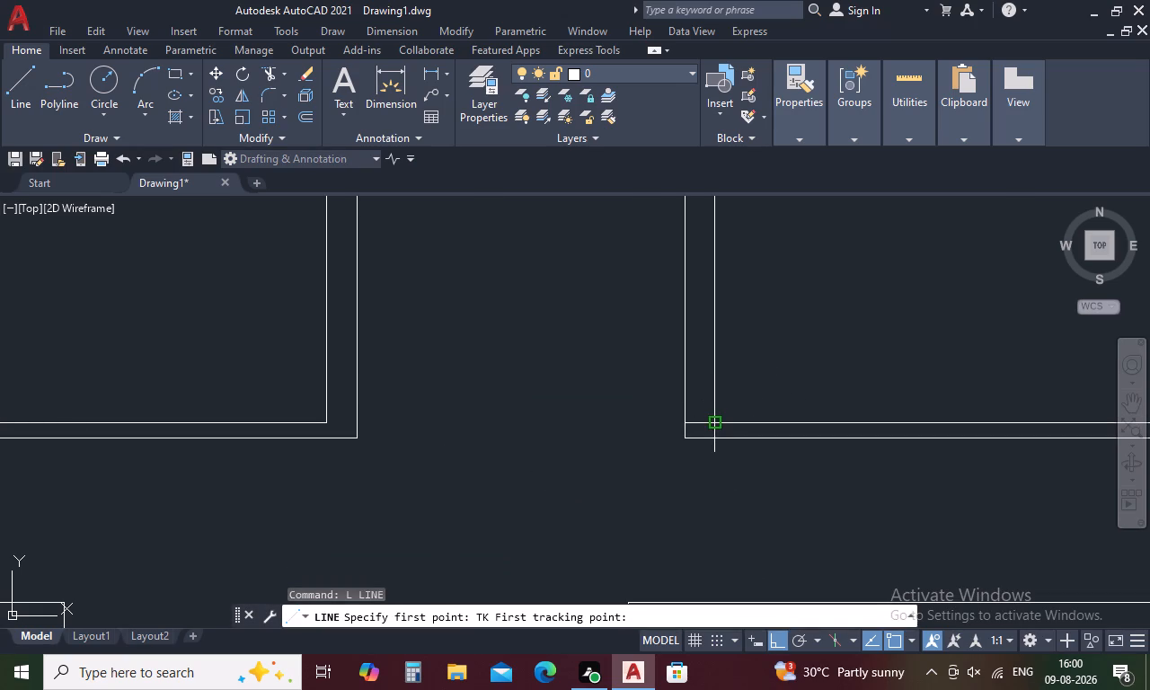
left_click(718, 423)
type("12")
key("0")
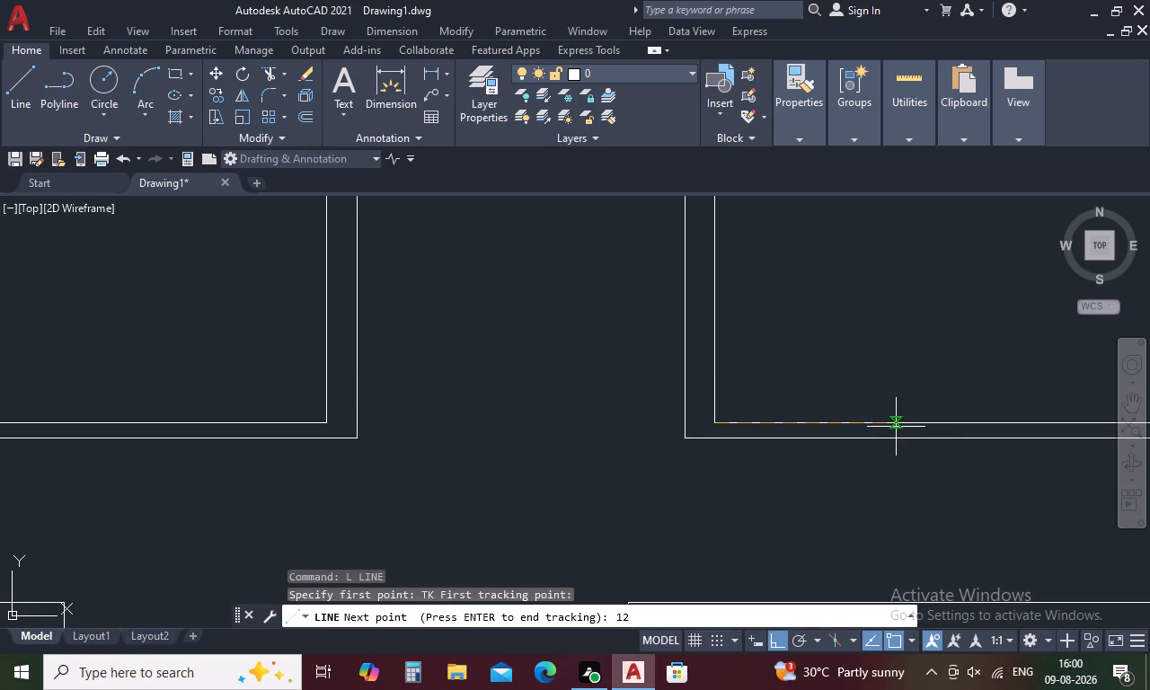
key("space")
key("space")
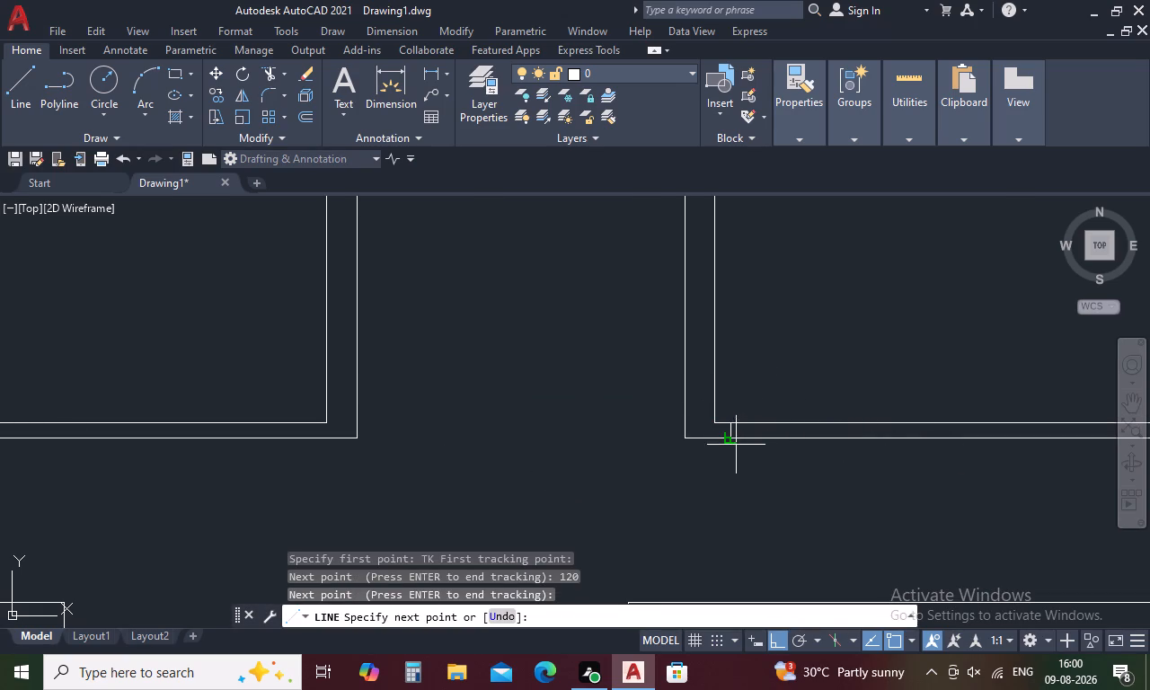
left_click(733, 436)
scroll(733, 436, "down", 3)
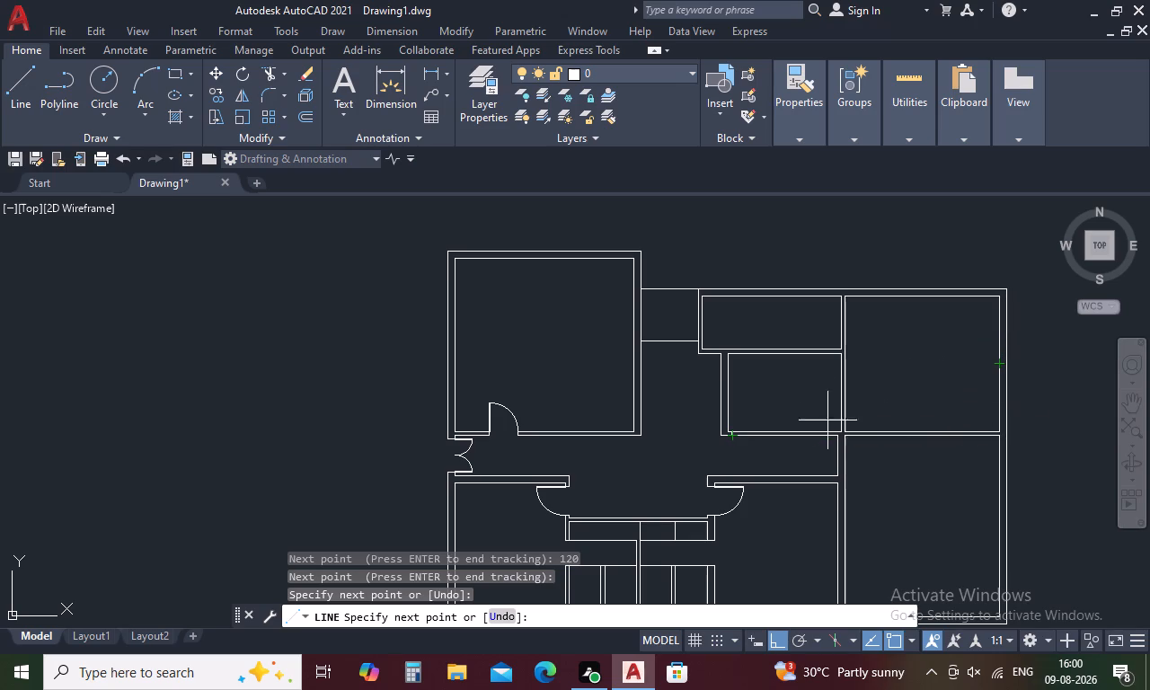
key("Escape")
Draw a jamb line across the upper-right room's bottom wall, starting 120 mm right of its inner lower-left corner.
key("l")
key("space")
key("t")
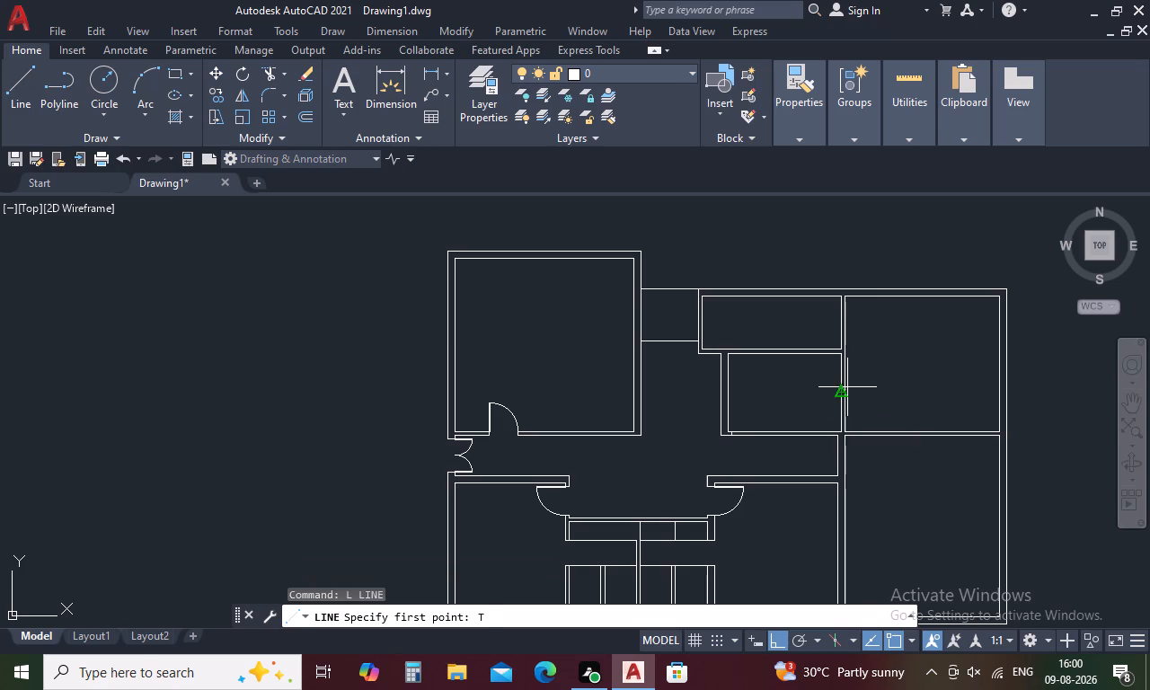
key("k")
key("space")
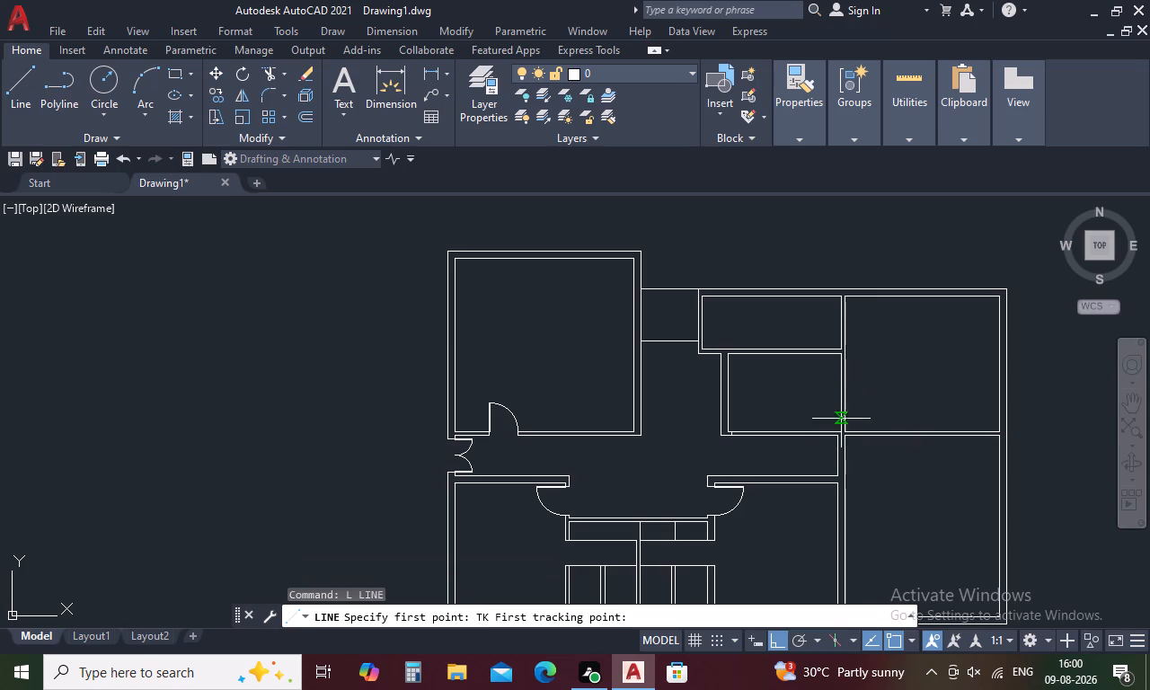
scroll(851, 437, "up", 2)
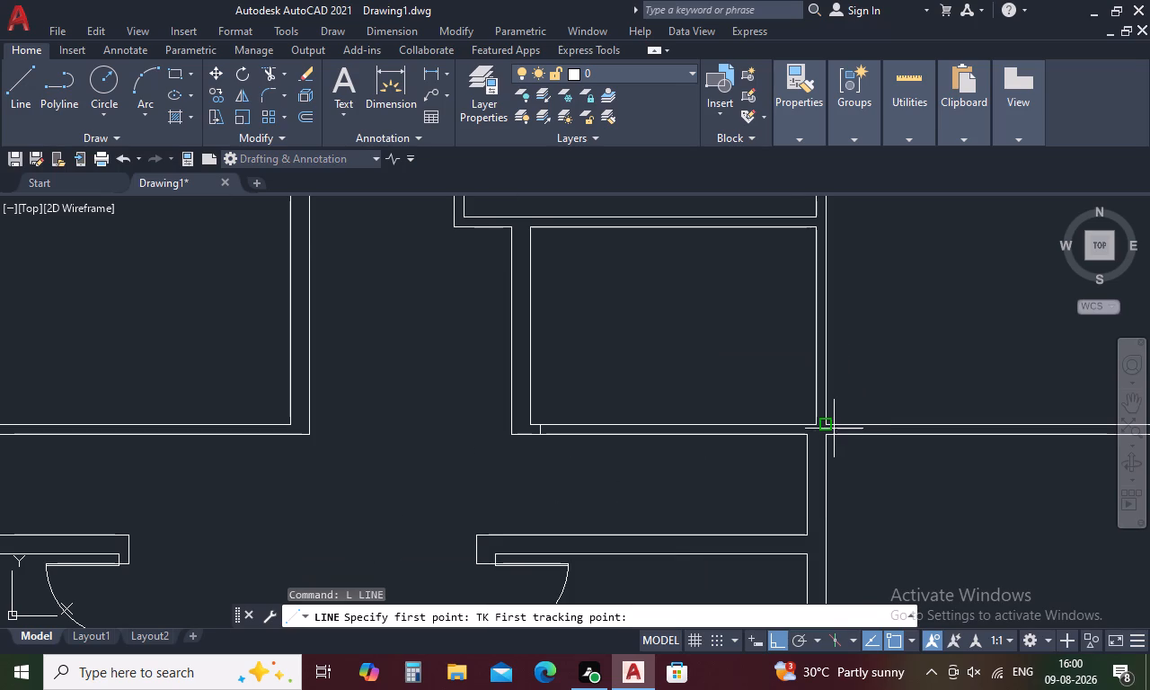
left_click(827, 423)
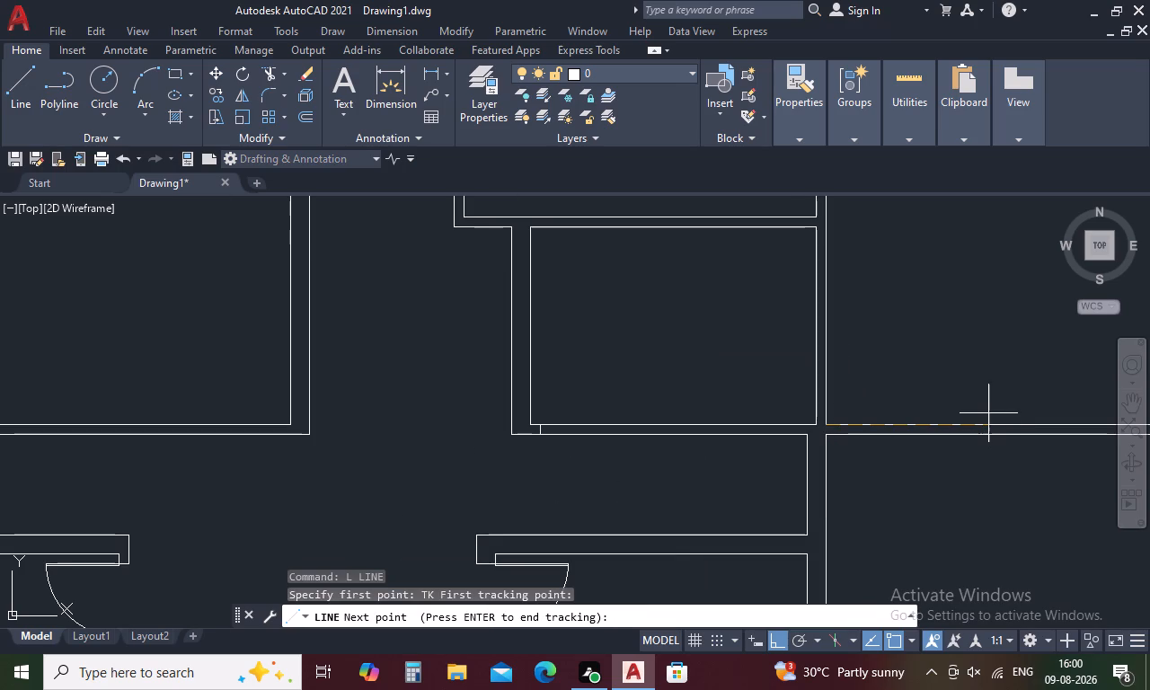
type("12")
key("0")
key("space")
key("space")
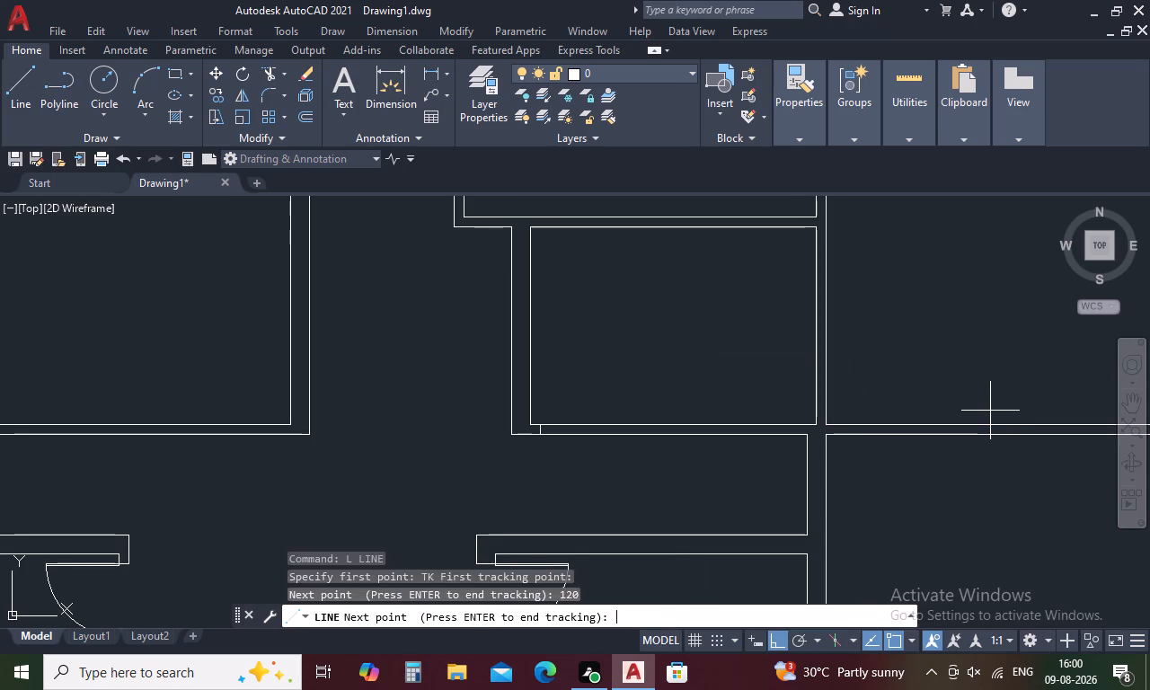
left_click(832, 434)
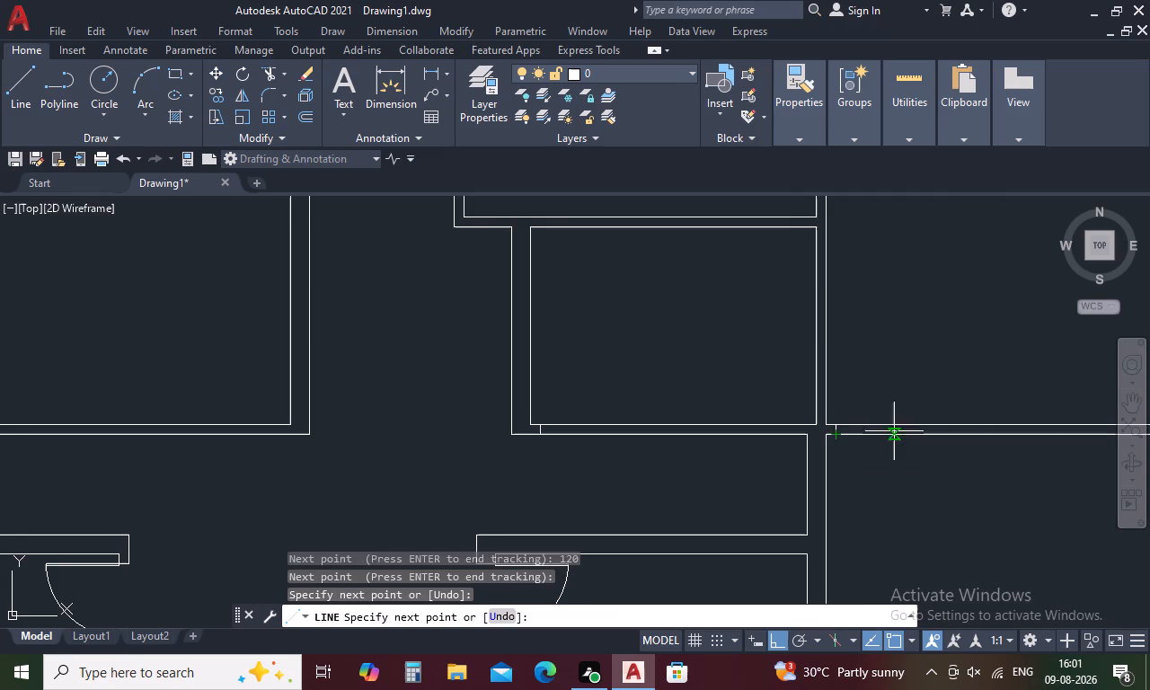
key("Escape")
Copy the upper-left room's door with its far jamb line from the hinge corner to the jamb line in the small room's bottom wall.
scroll(865, 443, "down", 3)
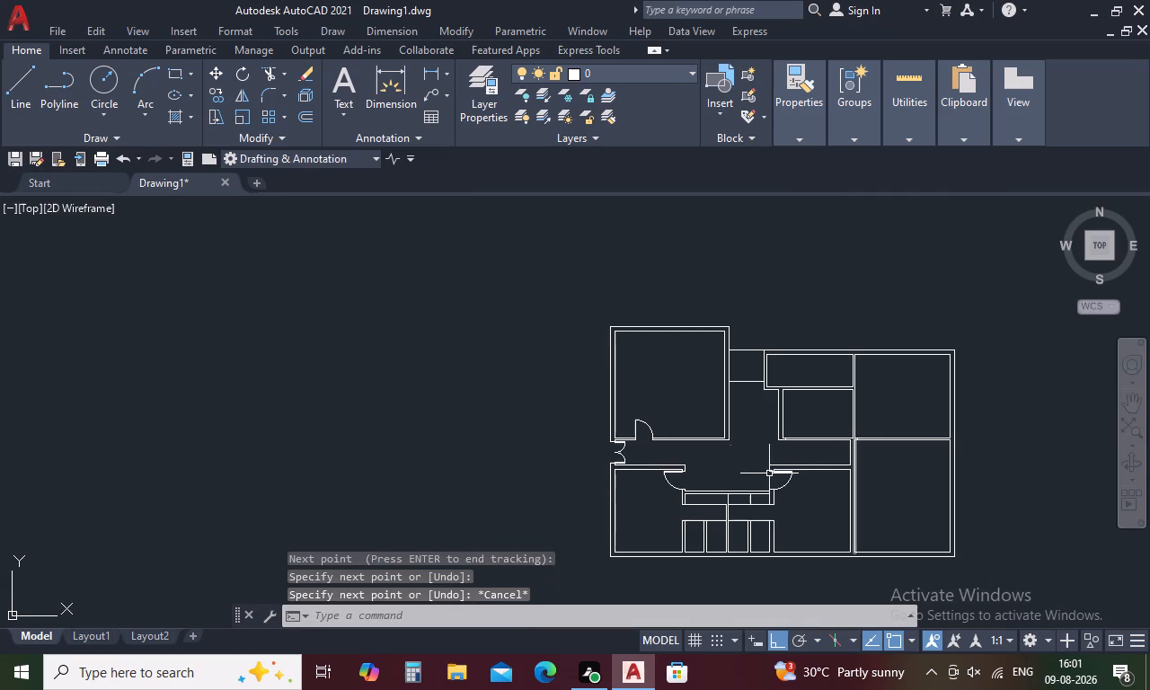
scroll(608, 437, "up", 3)
left_click_drag(792, 375, 765, 398)
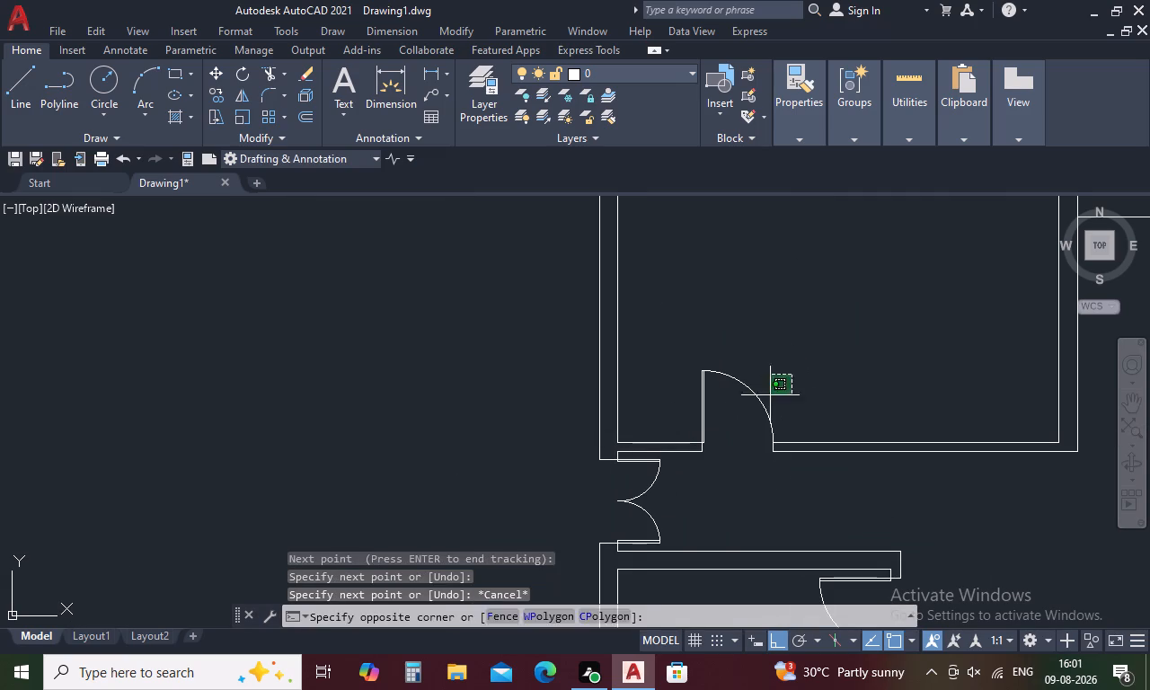
left_click_drag(765, 398, 685, 400)
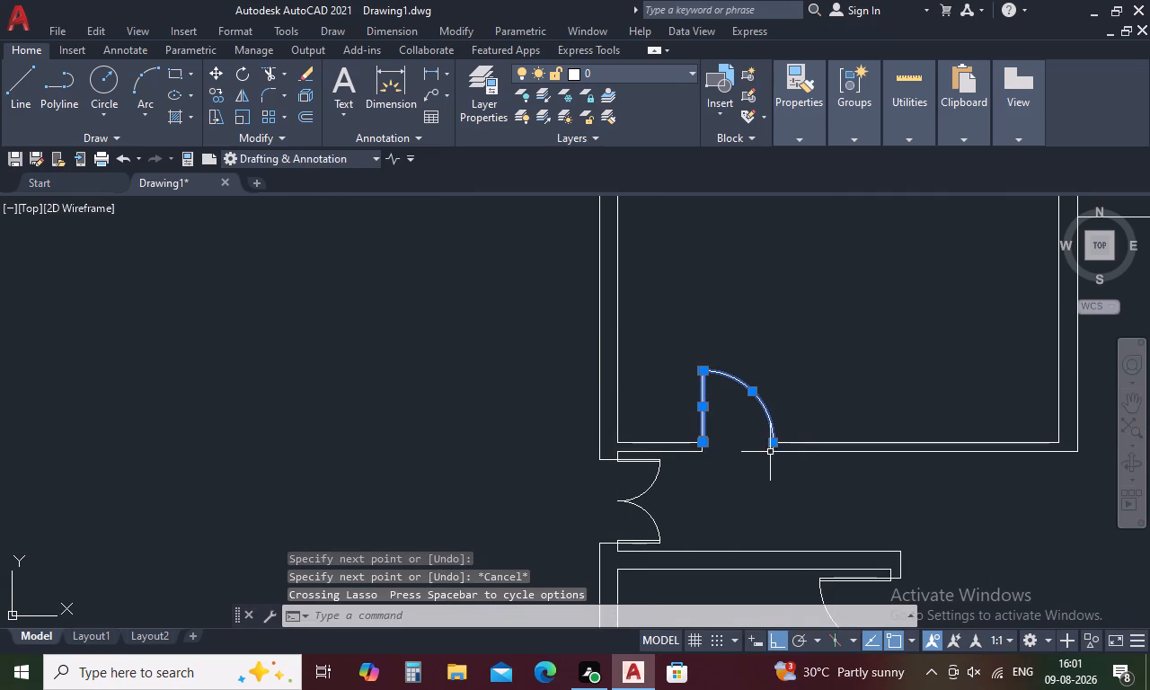
scroll(770, 452, "up", 3)
left_click(760, 444)
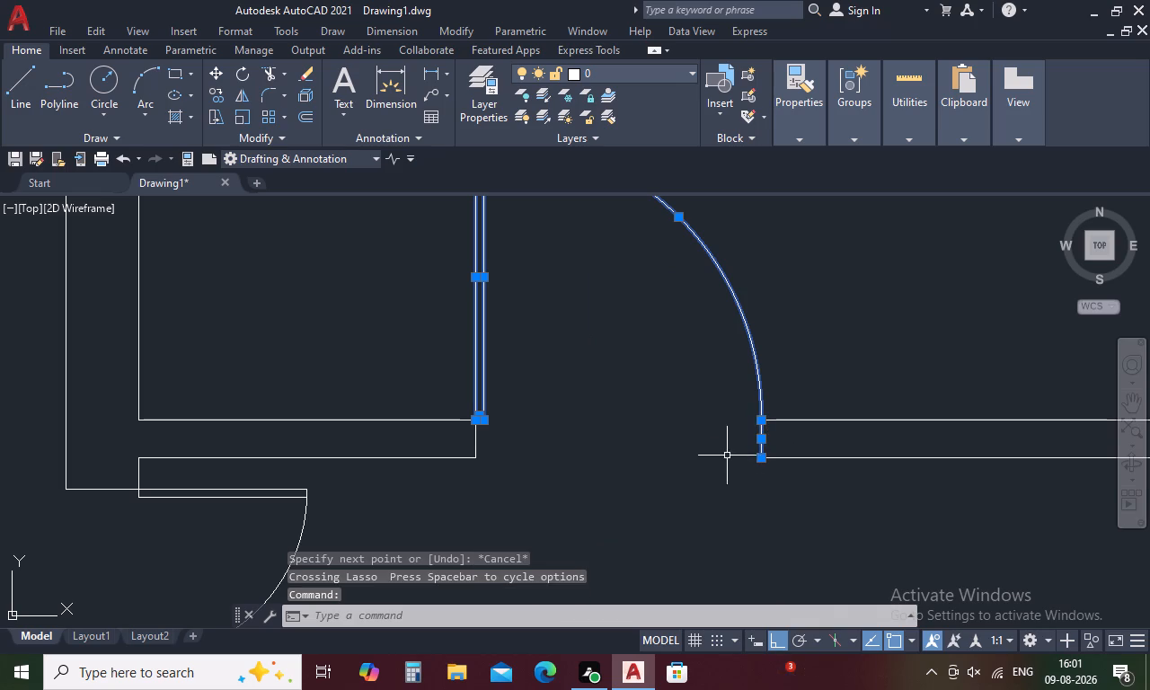
right_click(725, 453)
left_click(833, 194)
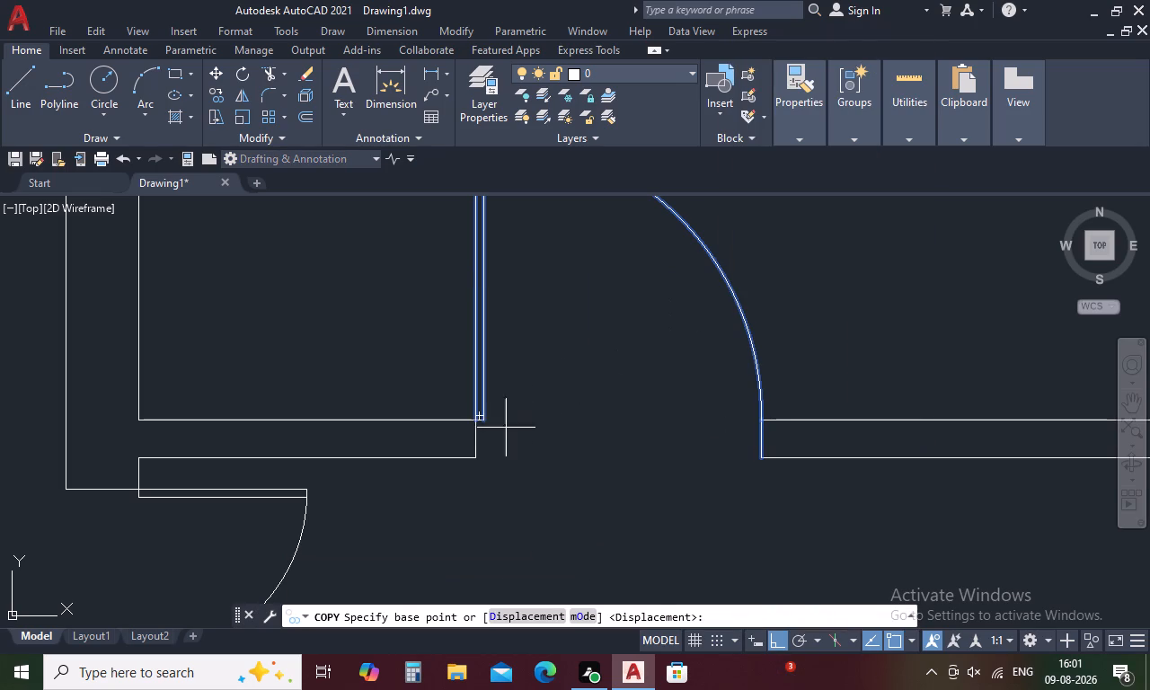
scroll(474, 418, "up", 2)
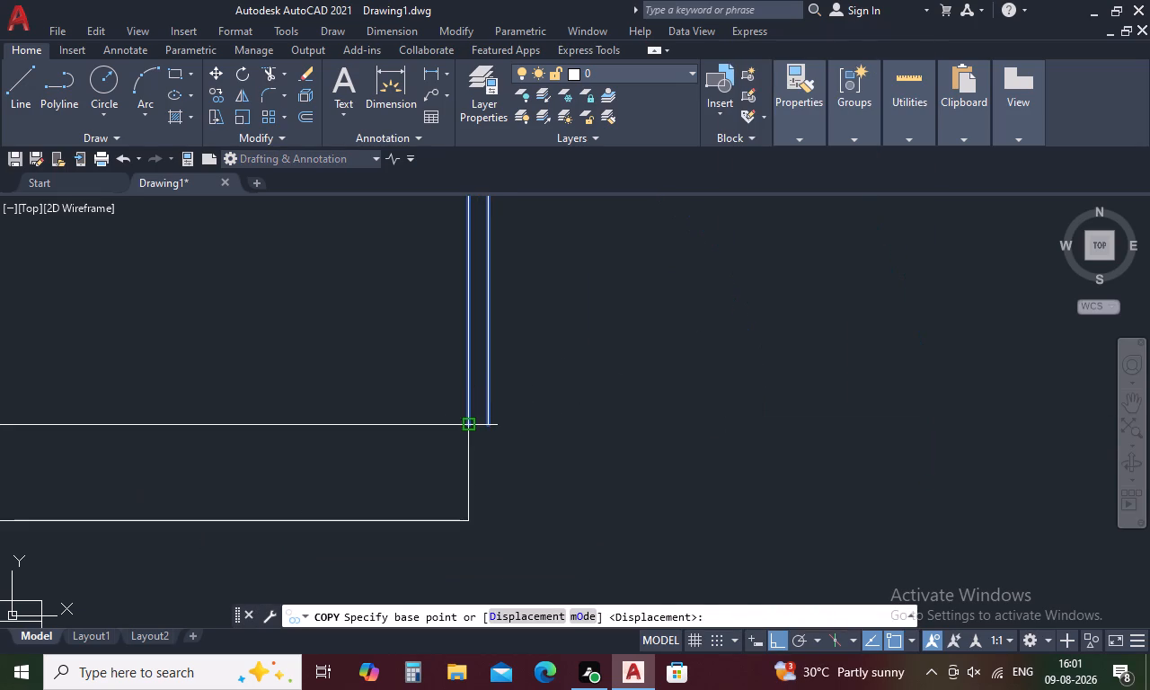
left_click(467, 429)
scroll(598, 409, "down", 4)
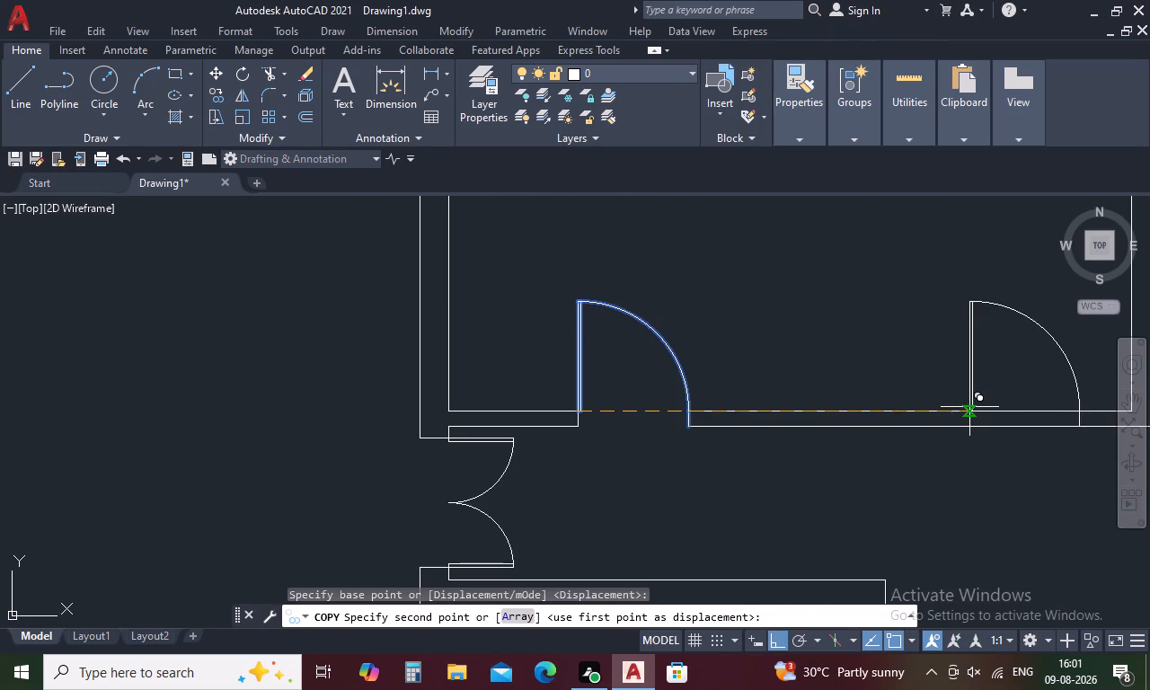
middle_click_drag(970, 404, 654, 402)
scroll(1141, 344, "down", 3)
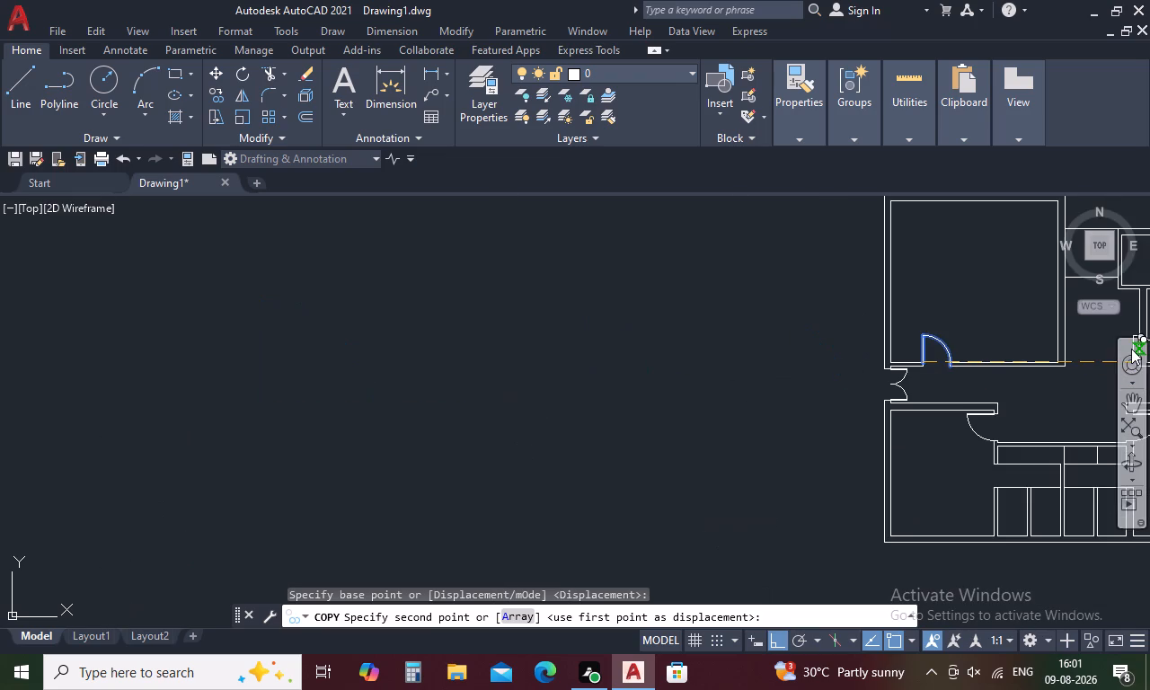
middle_click_drag(1071, 357, 754, 396)
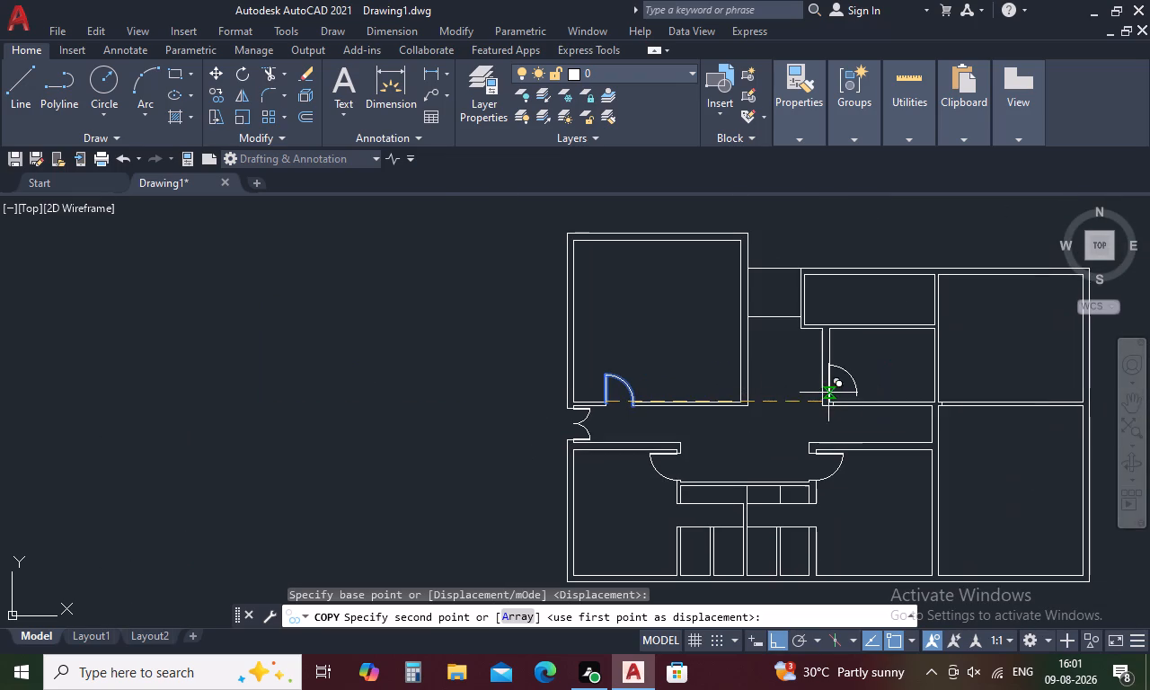
scroll(833, 390, "up", 3)
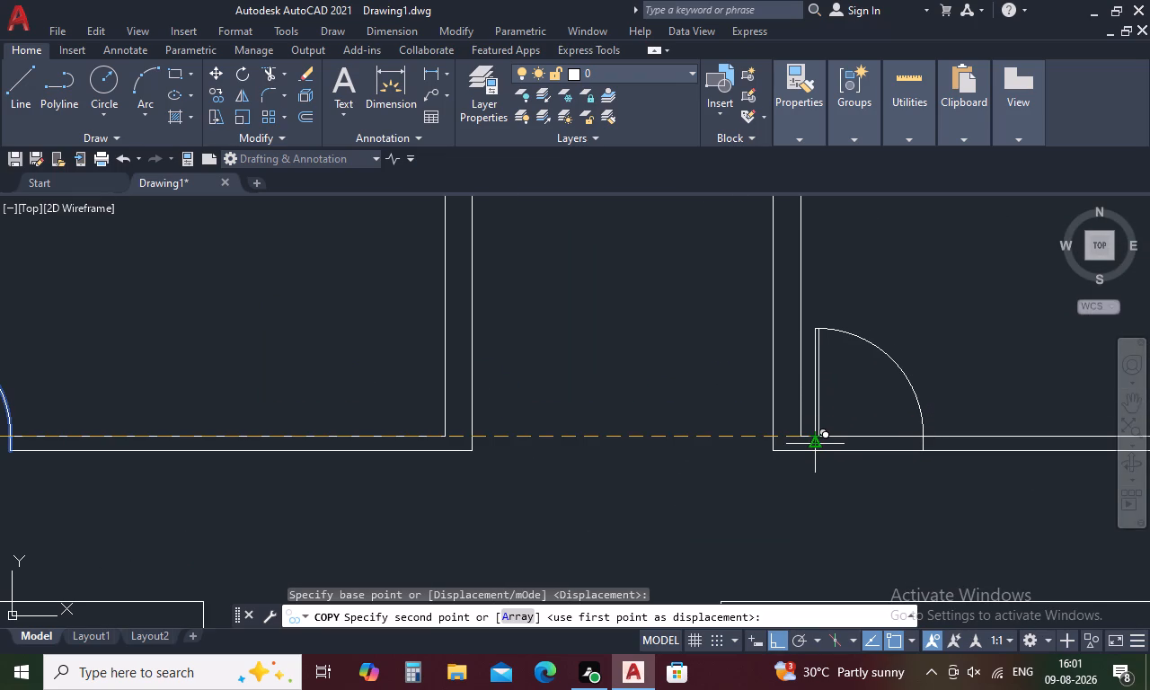
scroll(815, 441, "up", 5)
left_click(761, 425)
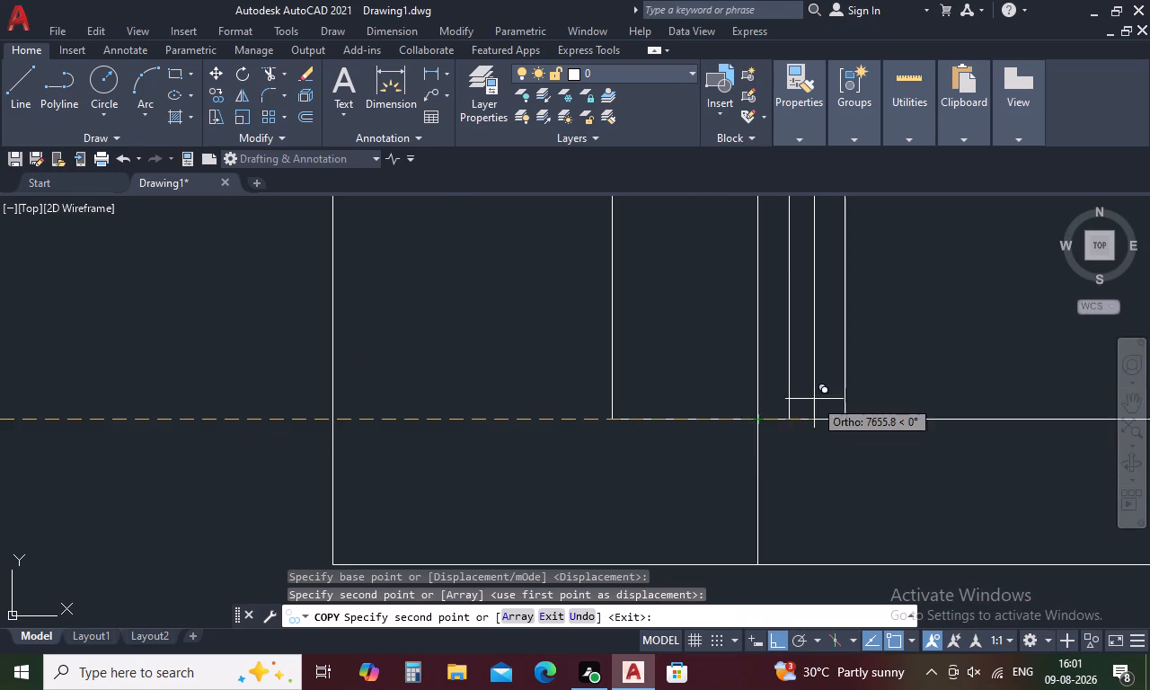
Place another copy of the door and its far jamb at the jamb line in the upper-right room's bottom wall.
scroll(816, 399, "down", 4)
middle_click_drag(988, 365, 813, 403)
scroll(957, 380, "down", 3)
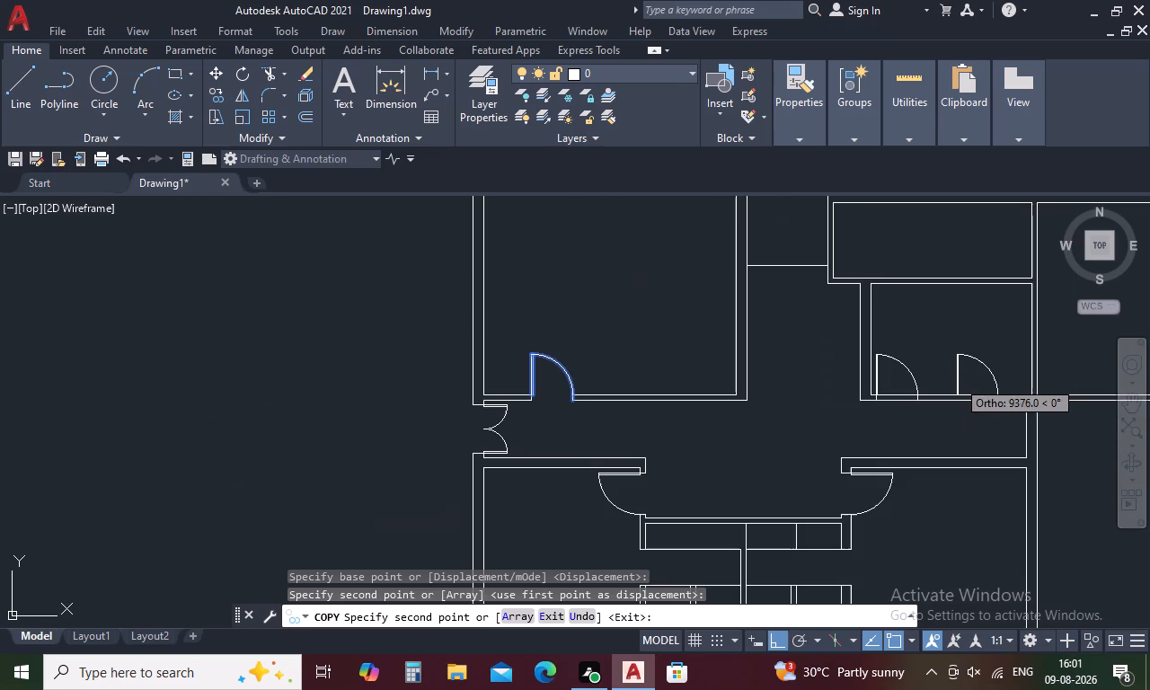
middle_click_drag(913, 391, 775, 407)
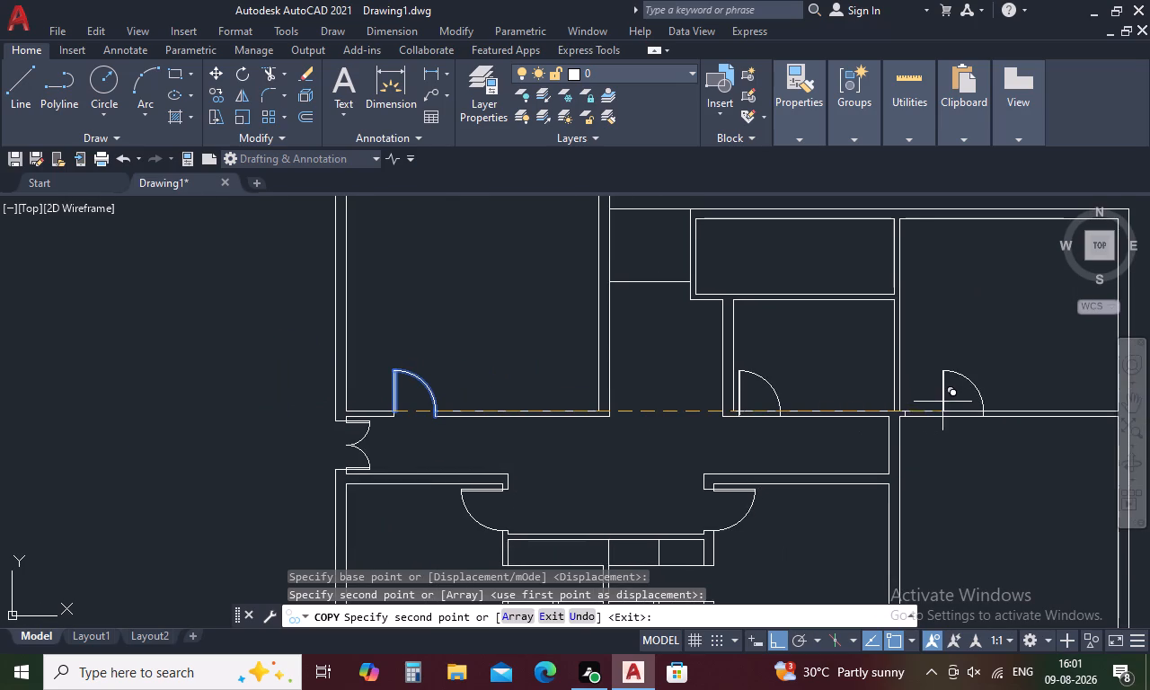
scroll(888, 410, "up", 4)
middle_click_drag(984, 398, 916, 416)
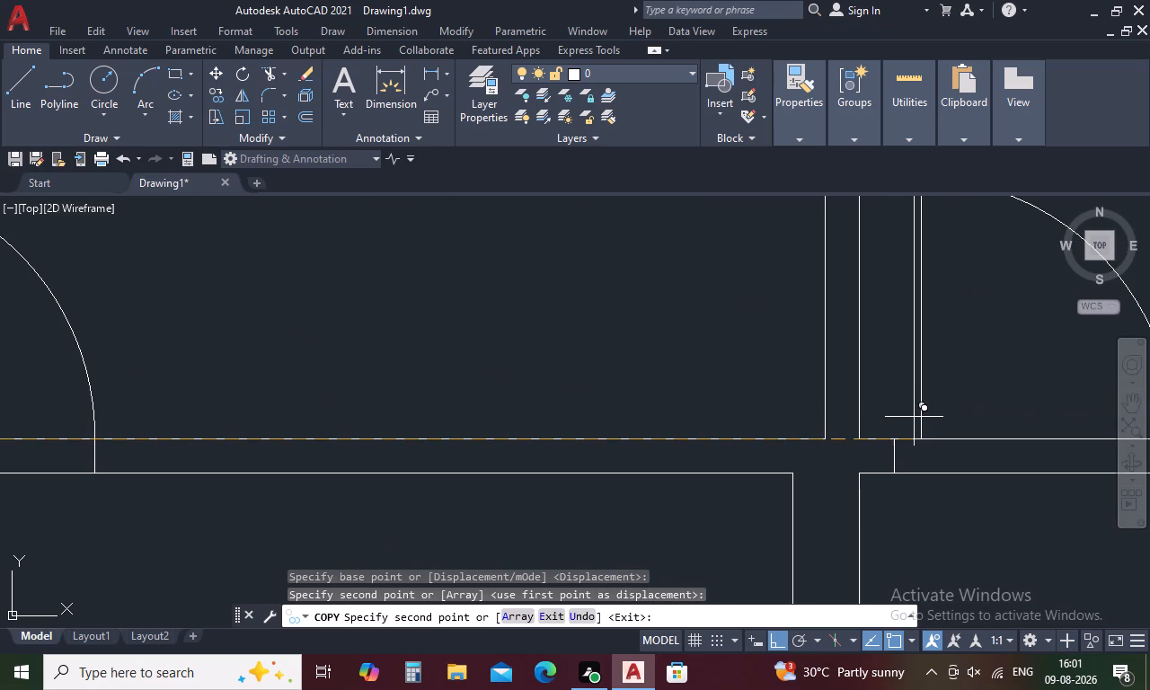
left_click(889, 442)
scroll(924, 395, "down", 2)
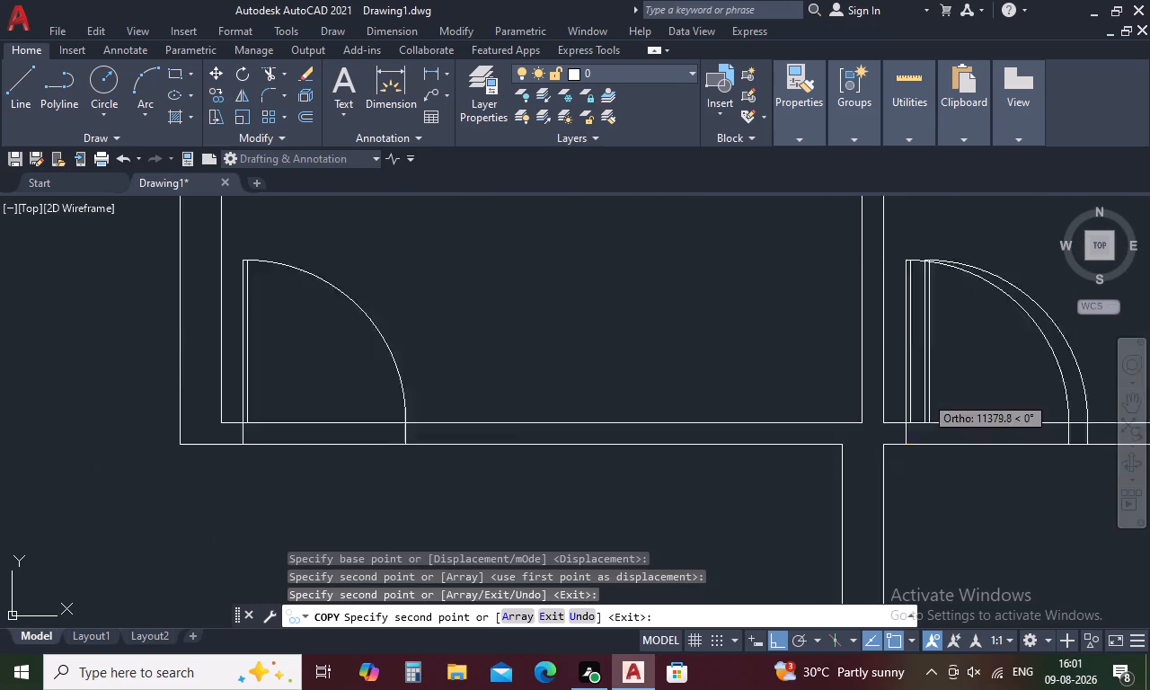
scroll(924, 395, "down", 2)
key("Escape")
Trim both bottom-wall lines between the jambs of the upper-right room's and the small room's new doors to open the doorways.
key("t")
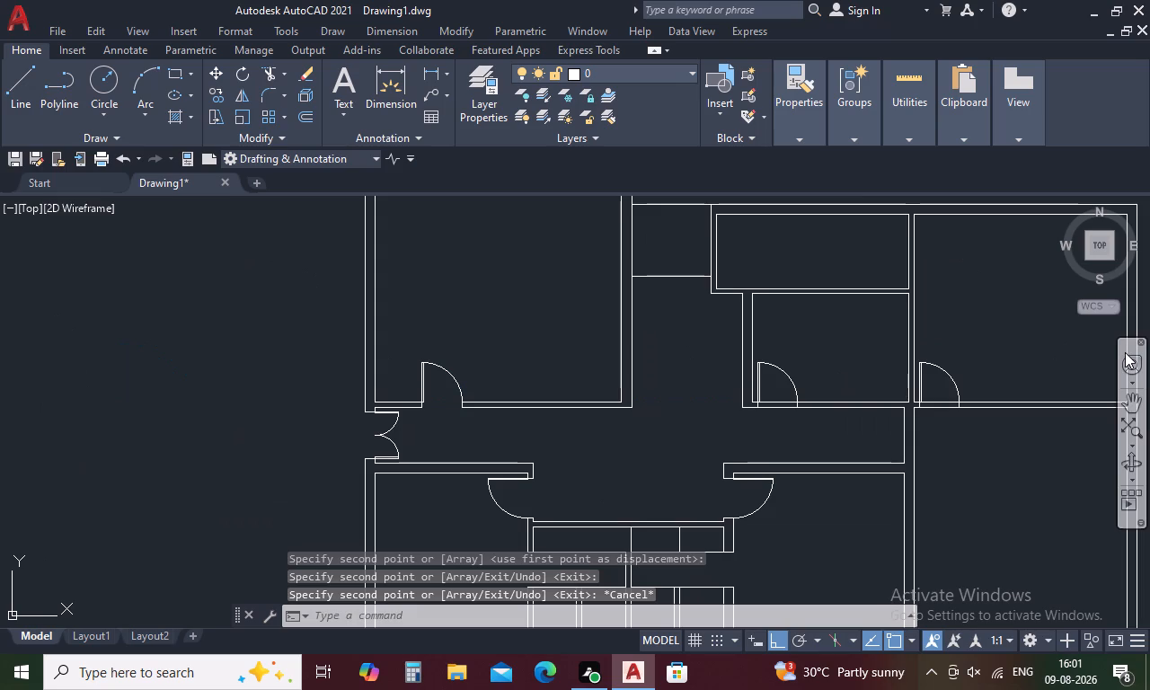
type("R")
key("space")
left_click_drag(937, 384, 939, 410)
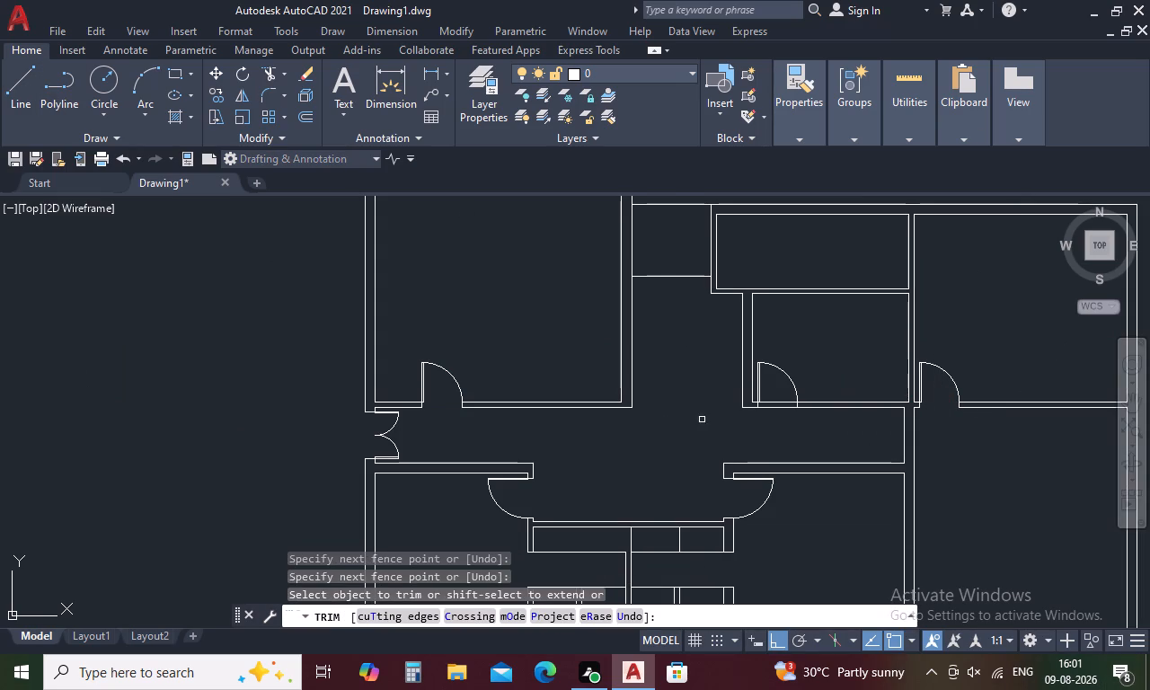
left_click_drag(774, 387, 773, 425)
scroll(751, 319, "down", 2)
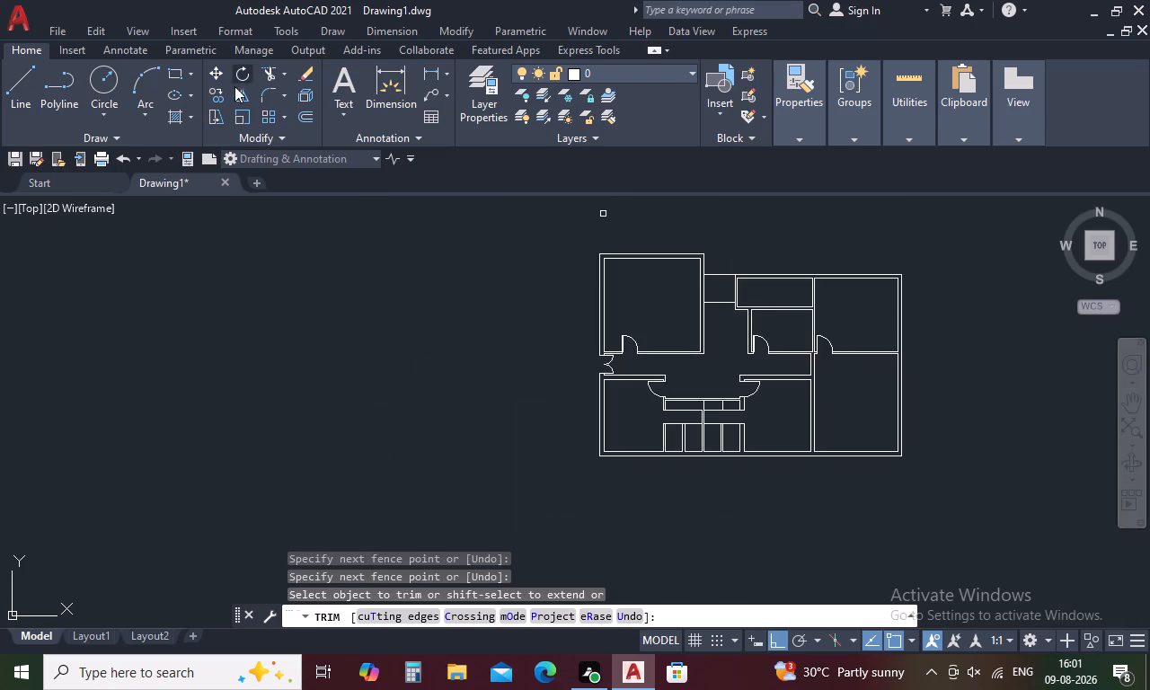
key("Escape")
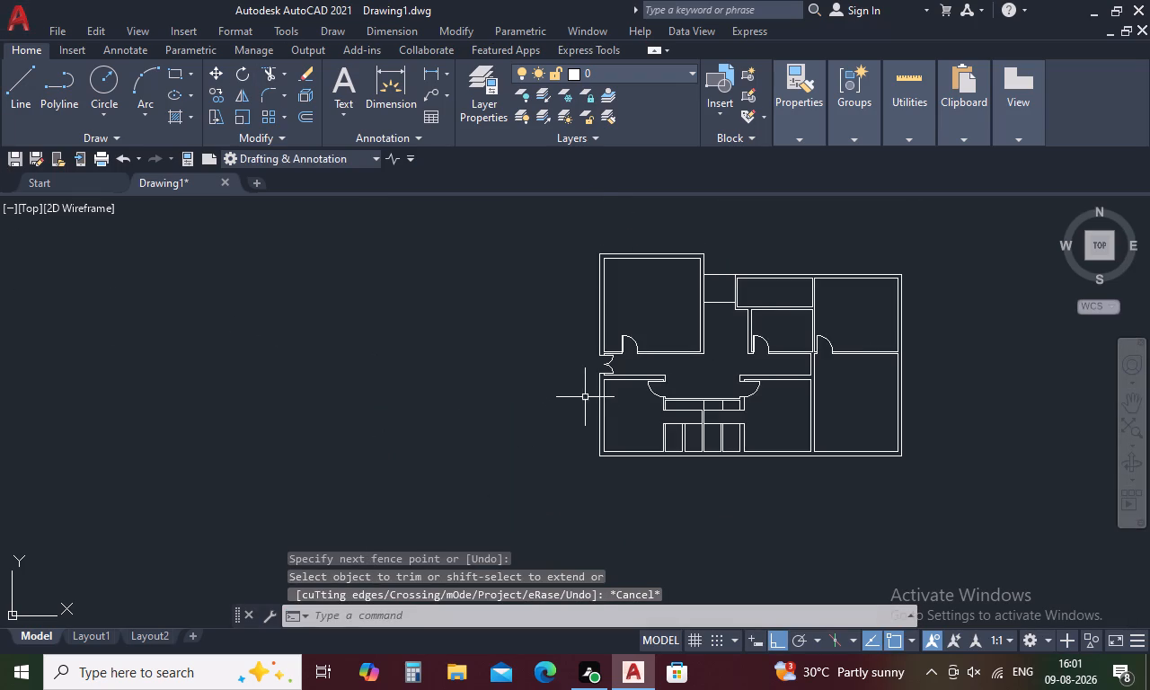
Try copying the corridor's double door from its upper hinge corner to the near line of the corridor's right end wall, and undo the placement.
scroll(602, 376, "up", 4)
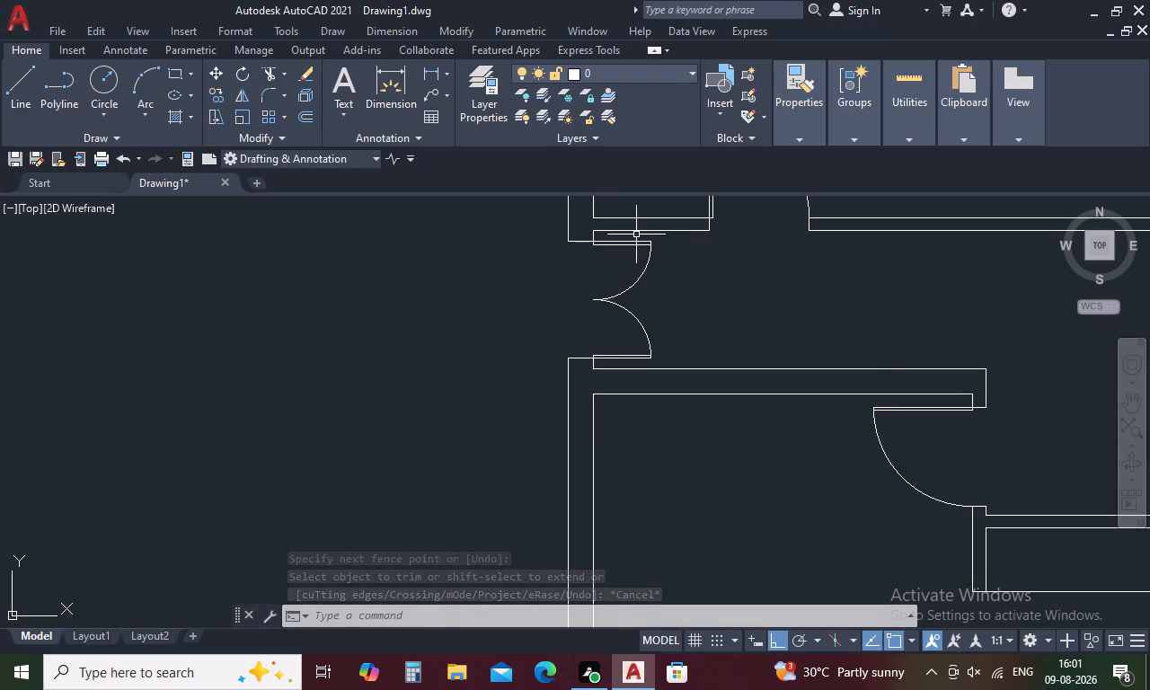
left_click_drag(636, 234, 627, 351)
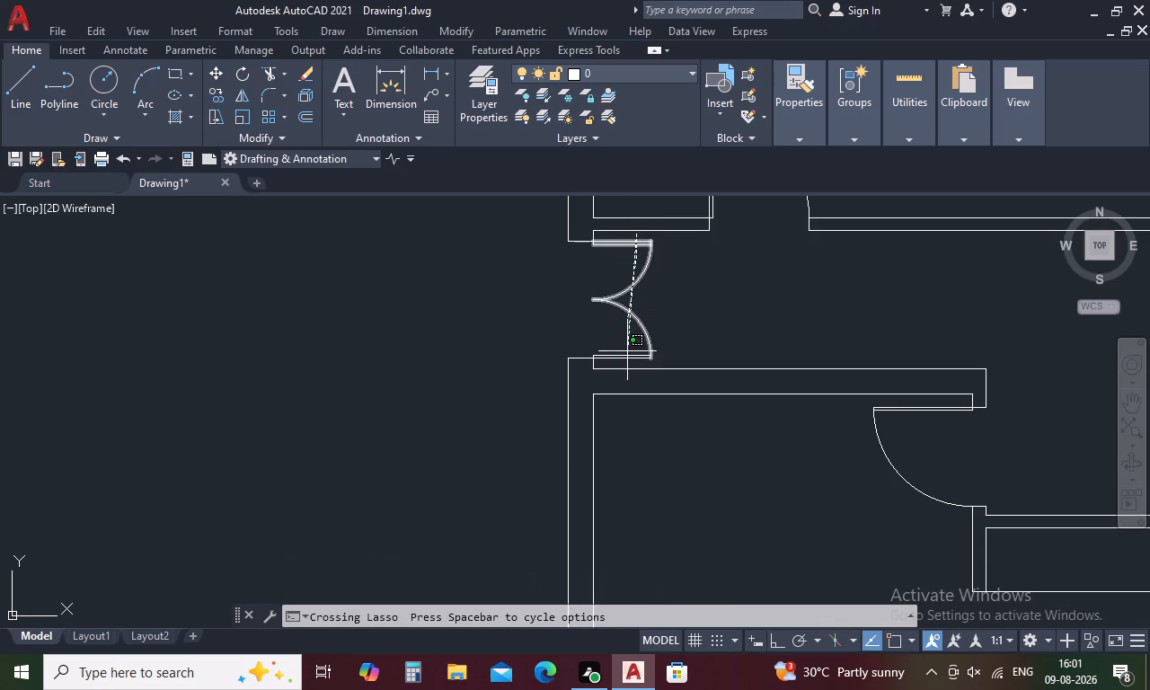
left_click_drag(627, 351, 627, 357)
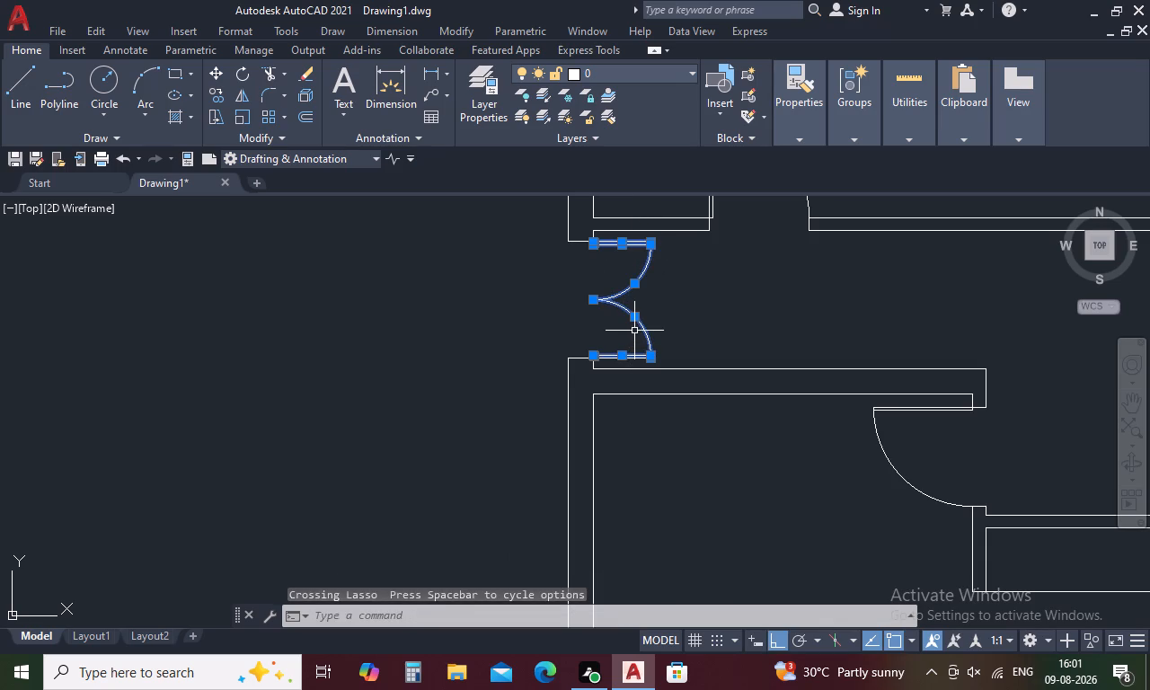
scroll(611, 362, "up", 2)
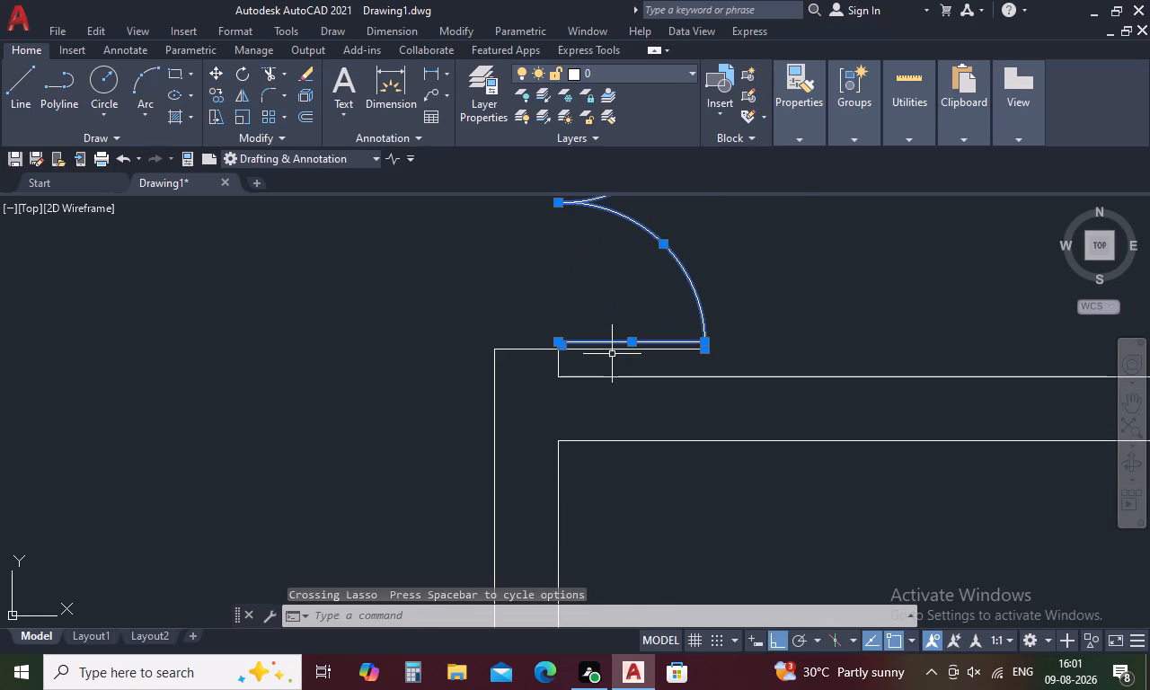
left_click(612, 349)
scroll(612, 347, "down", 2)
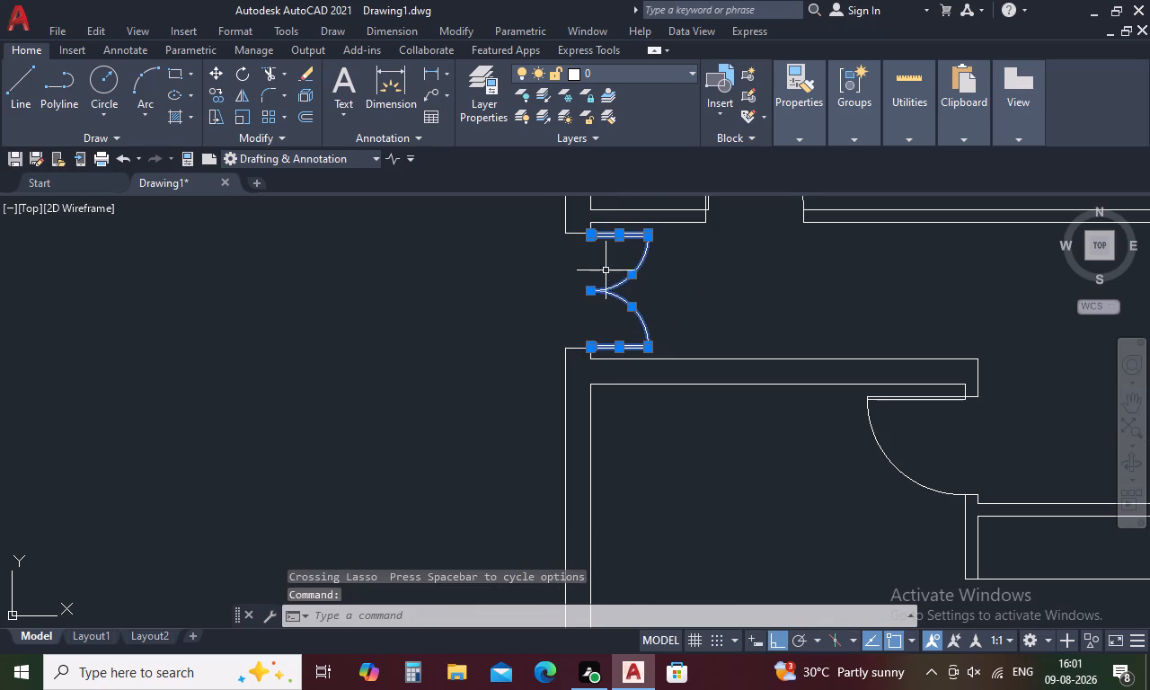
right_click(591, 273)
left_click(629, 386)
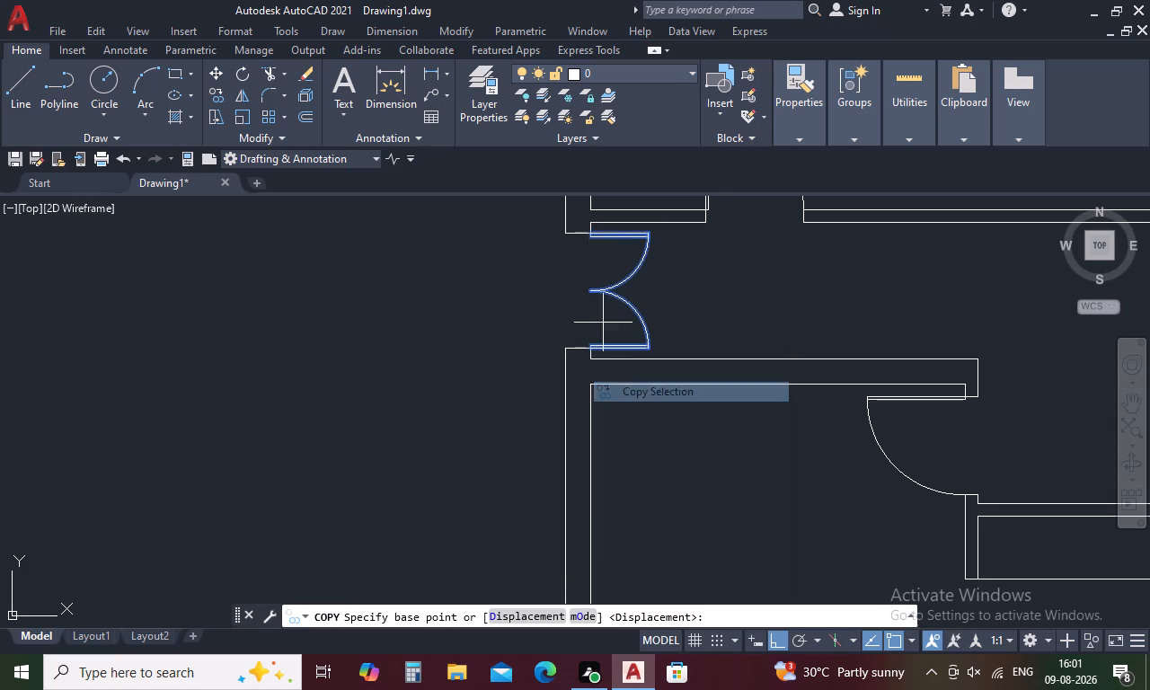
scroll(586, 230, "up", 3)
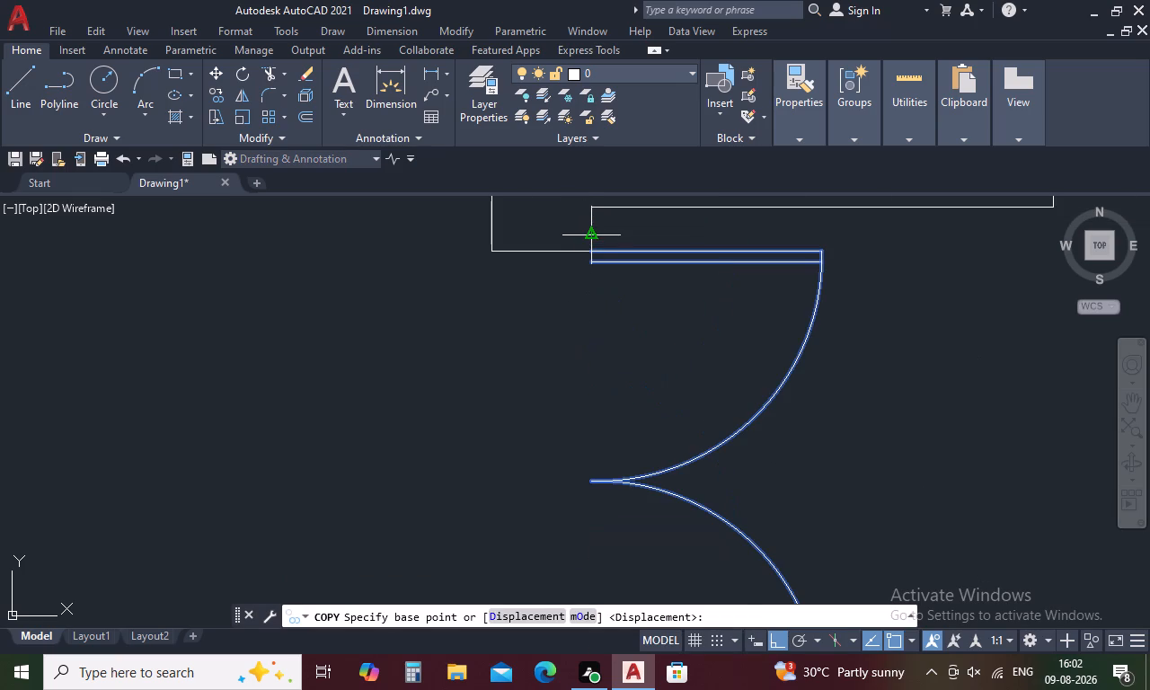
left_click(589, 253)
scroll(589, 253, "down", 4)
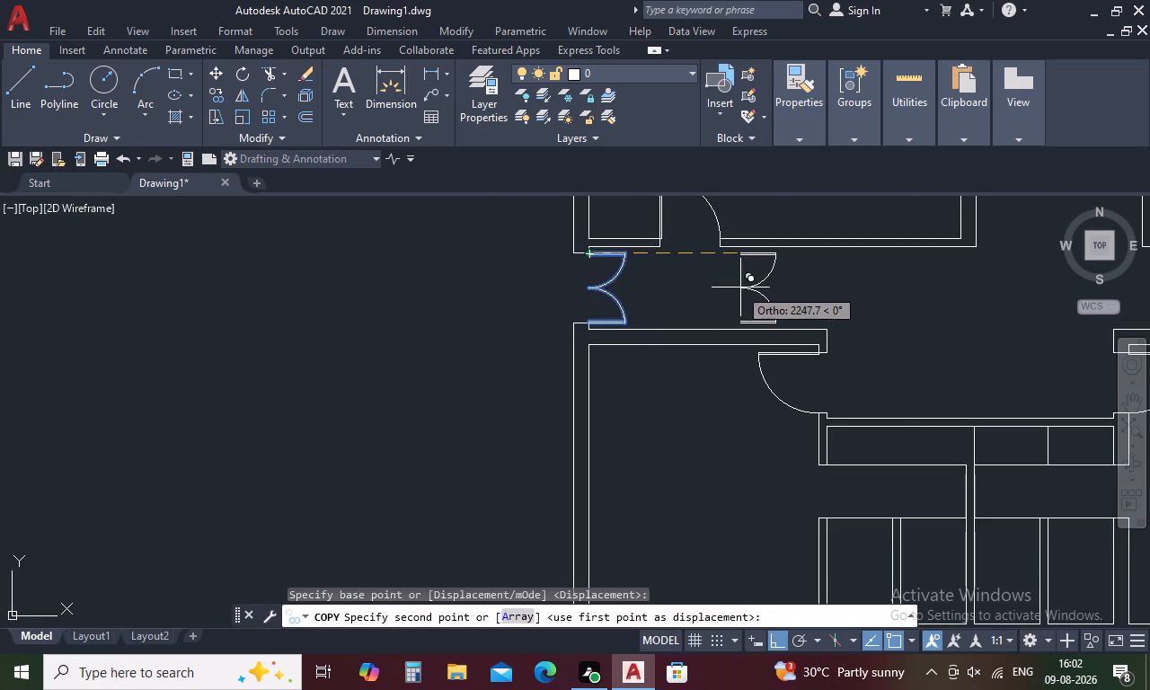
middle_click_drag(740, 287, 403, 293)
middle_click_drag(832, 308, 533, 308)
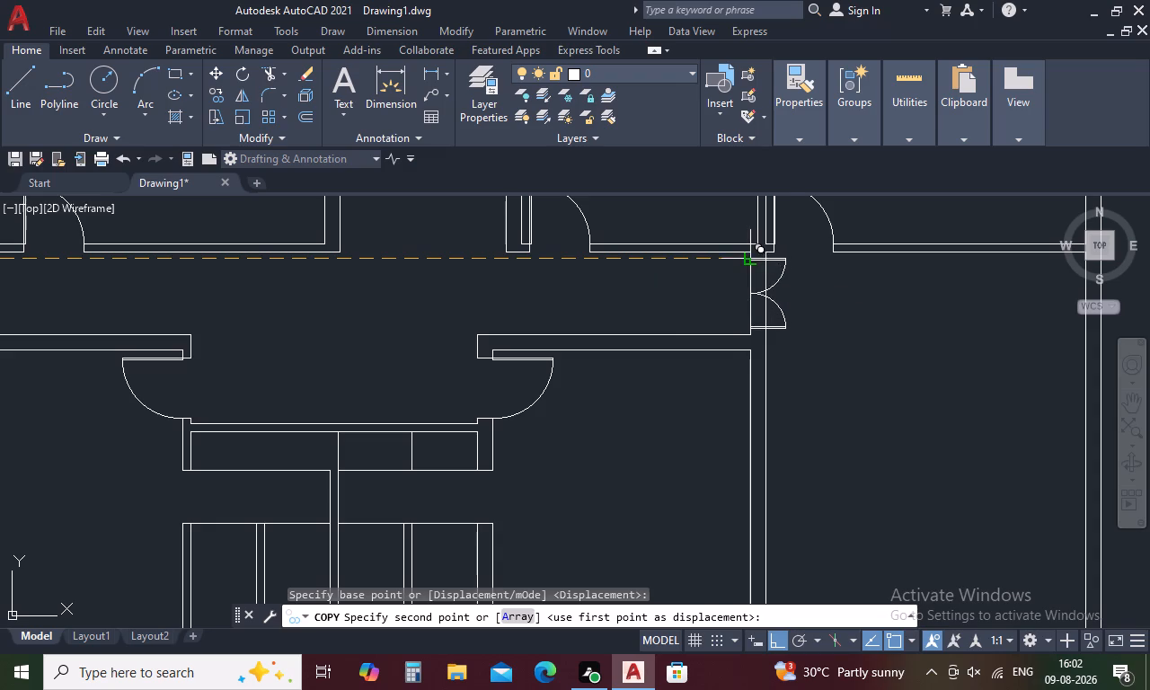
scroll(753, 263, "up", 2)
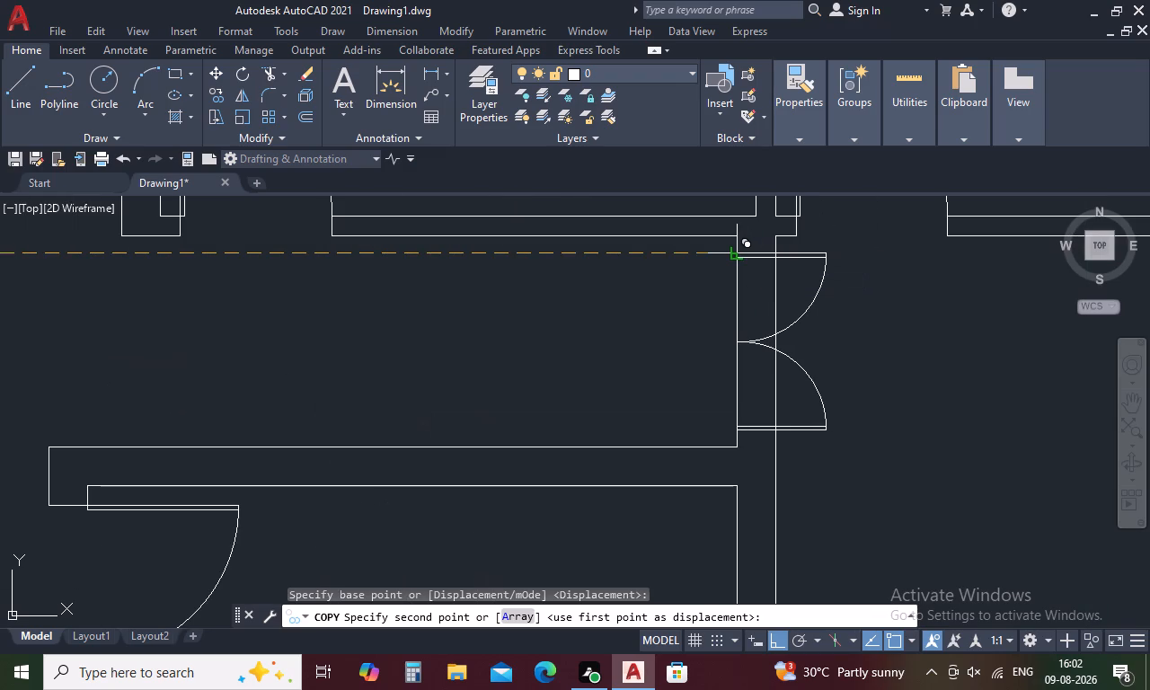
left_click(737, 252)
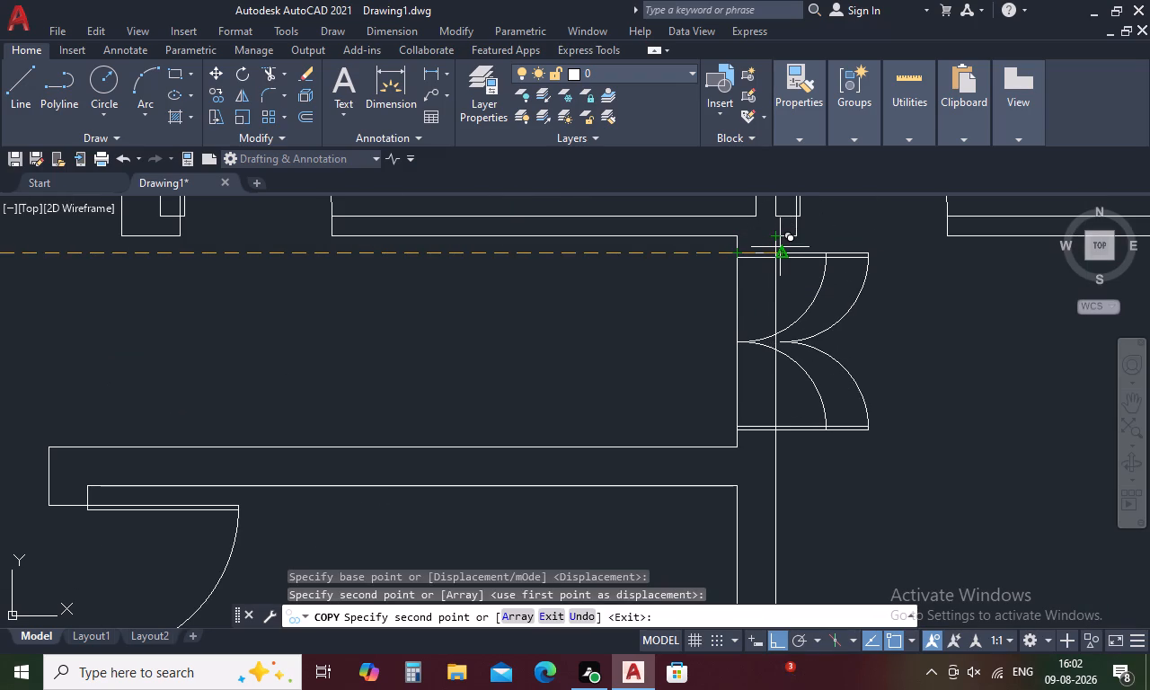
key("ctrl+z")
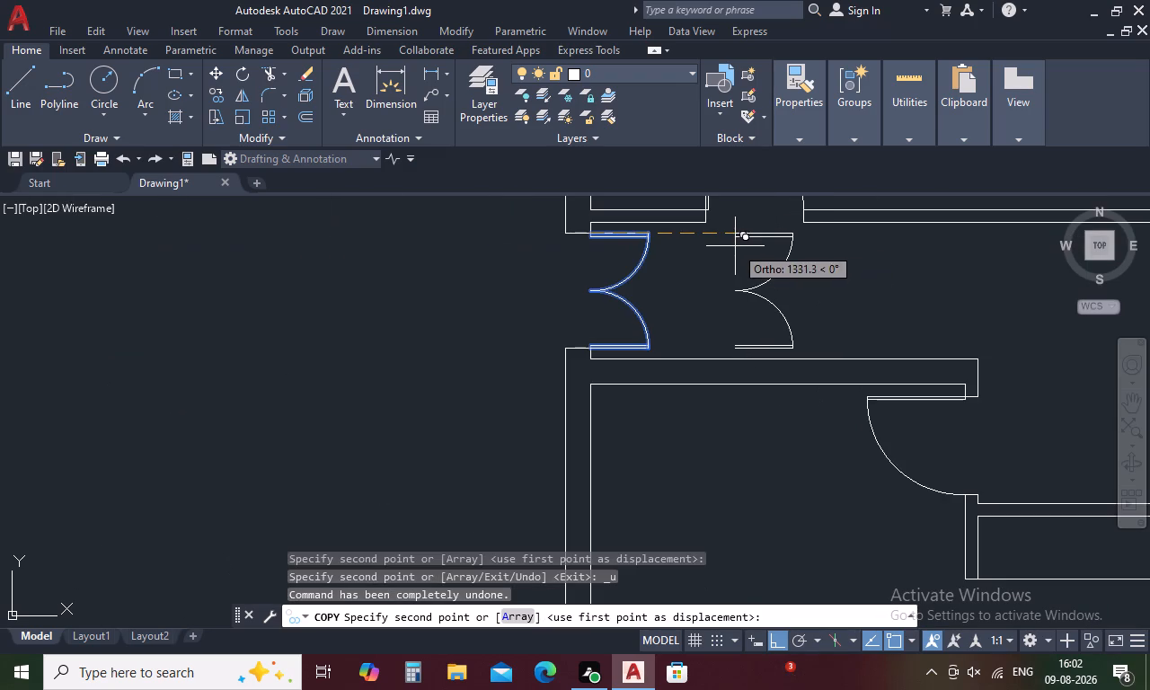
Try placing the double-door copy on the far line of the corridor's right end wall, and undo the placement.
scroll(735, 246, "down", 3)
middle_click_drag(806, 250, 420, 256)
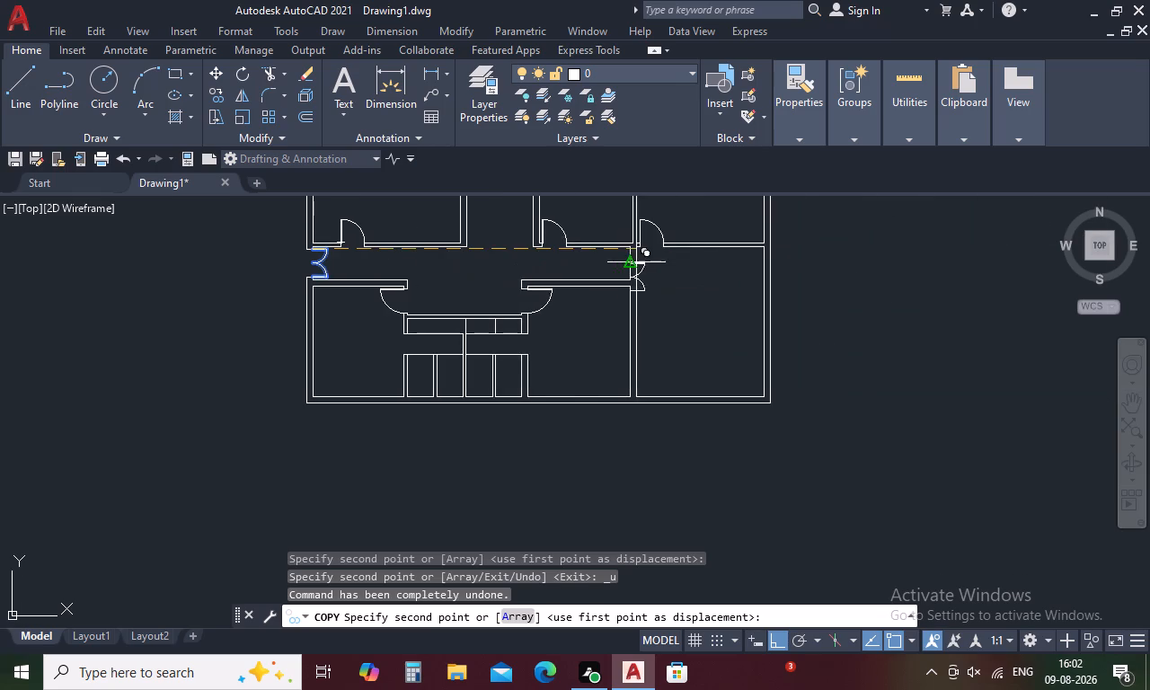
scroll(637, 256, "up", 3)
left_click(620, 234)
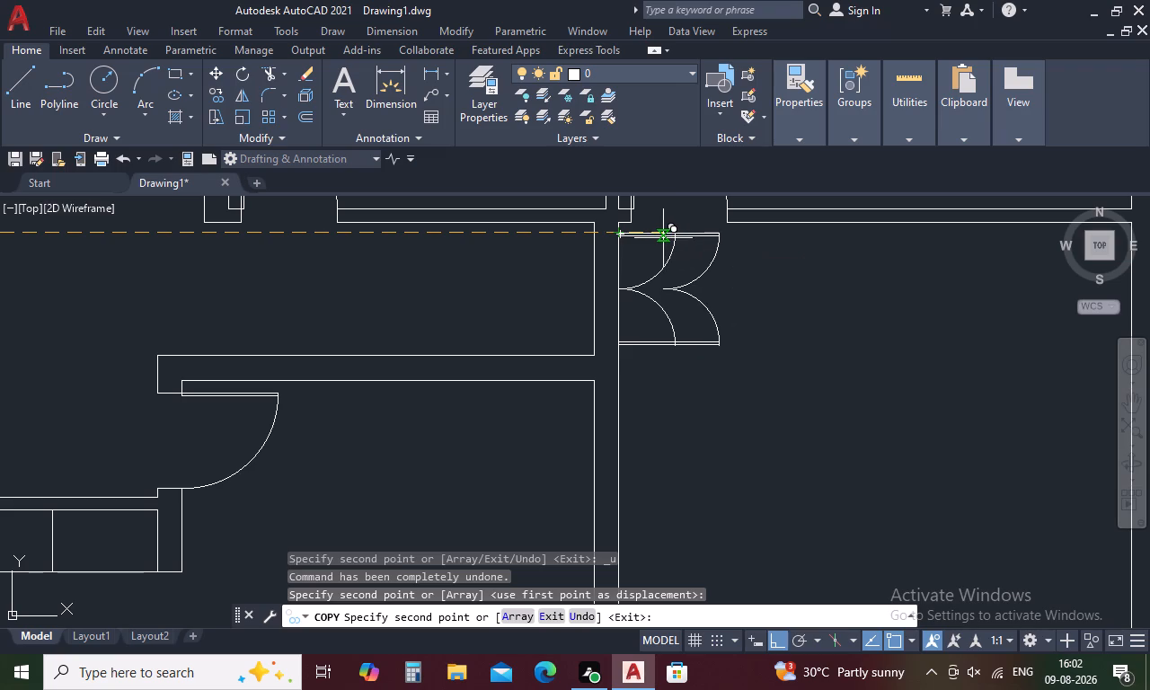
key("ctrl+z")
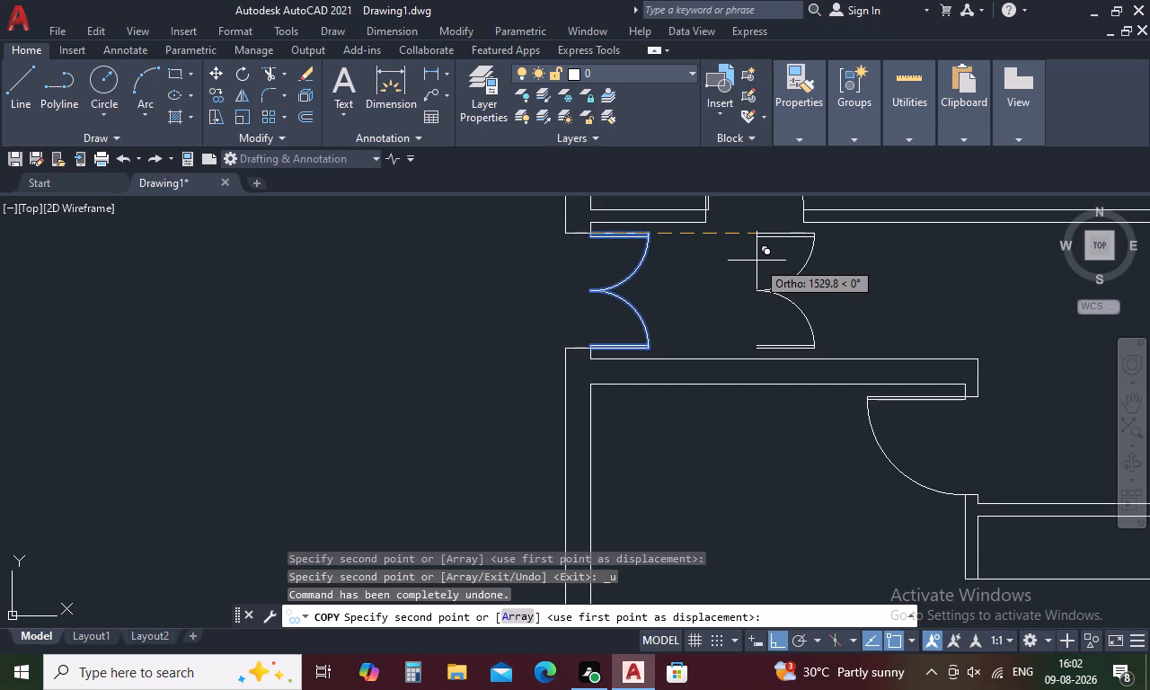
Place the double-door copy on the far line of the corridor's right end wall, in line with the left double door.
scroll(753, 286, "down", 3)
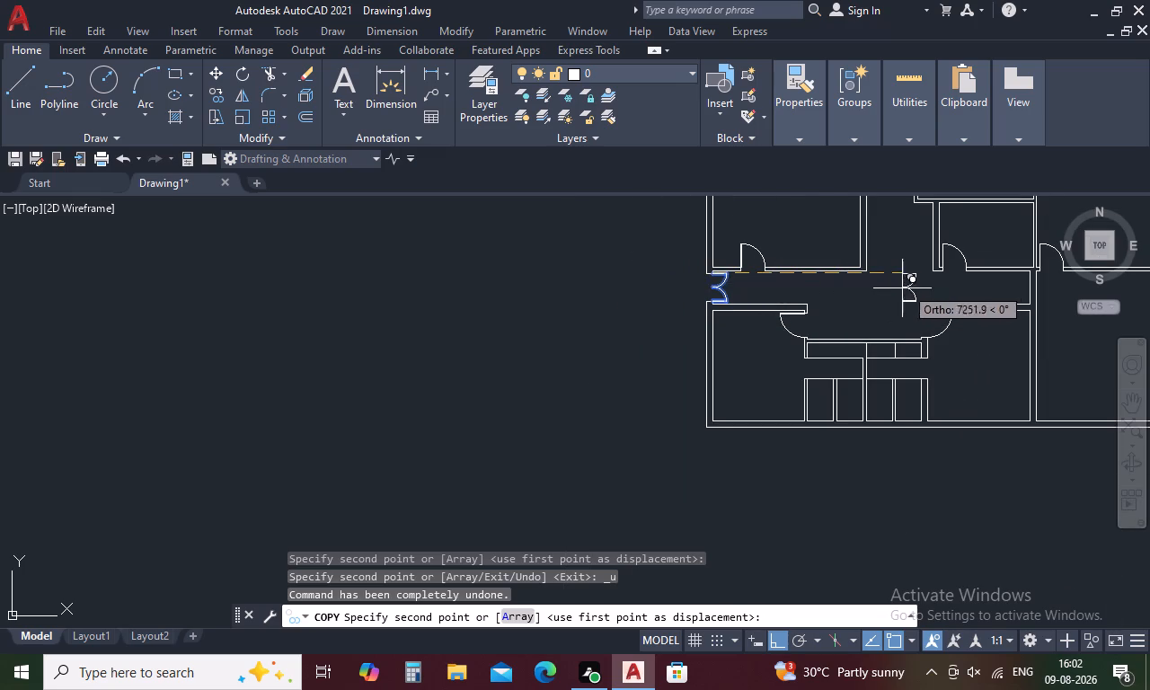
middle_click_drag(913, 282, 648, 276)
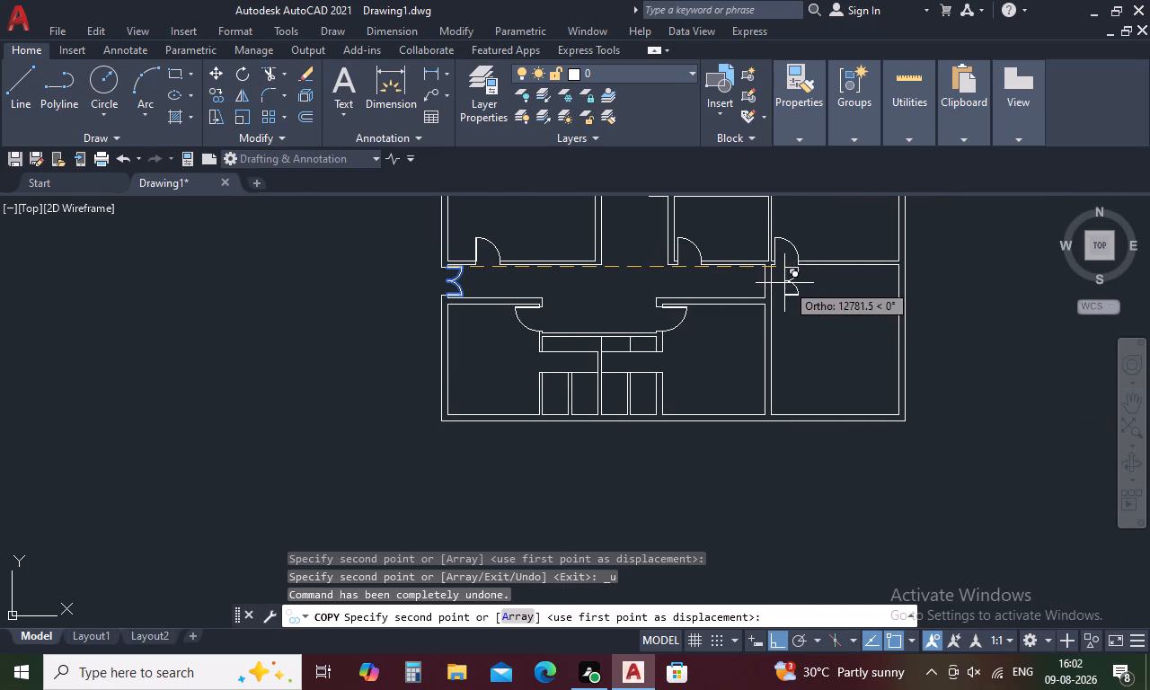
scroll(784, 283, "up", 3)
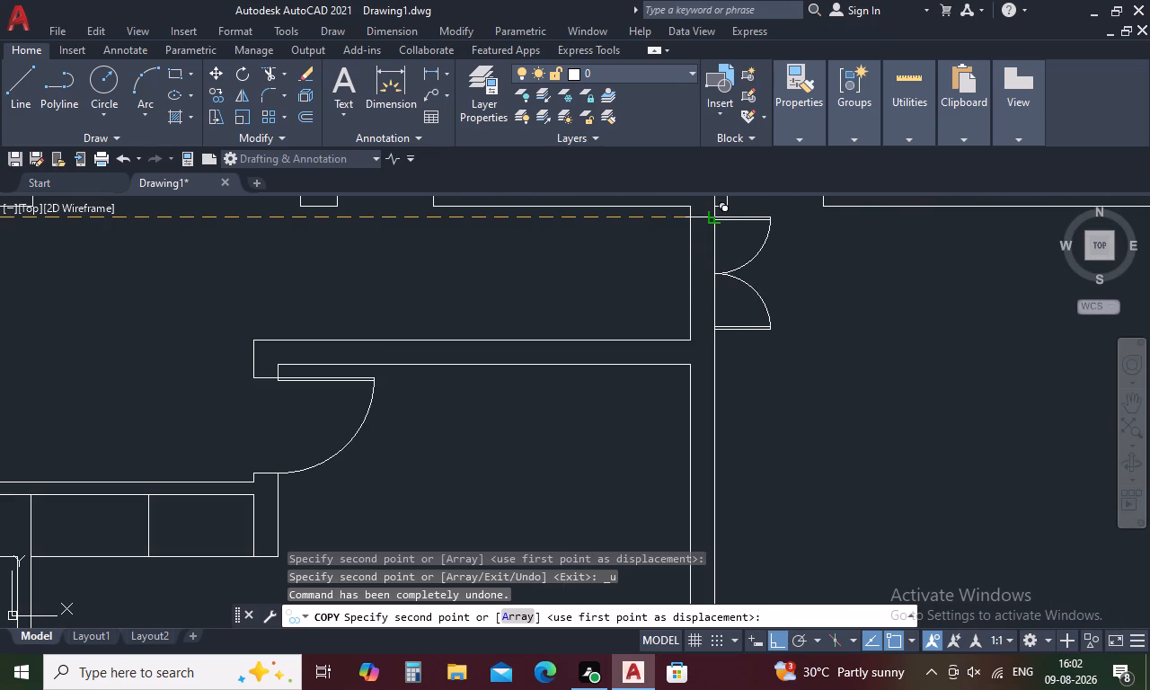
left_click(717, 217)
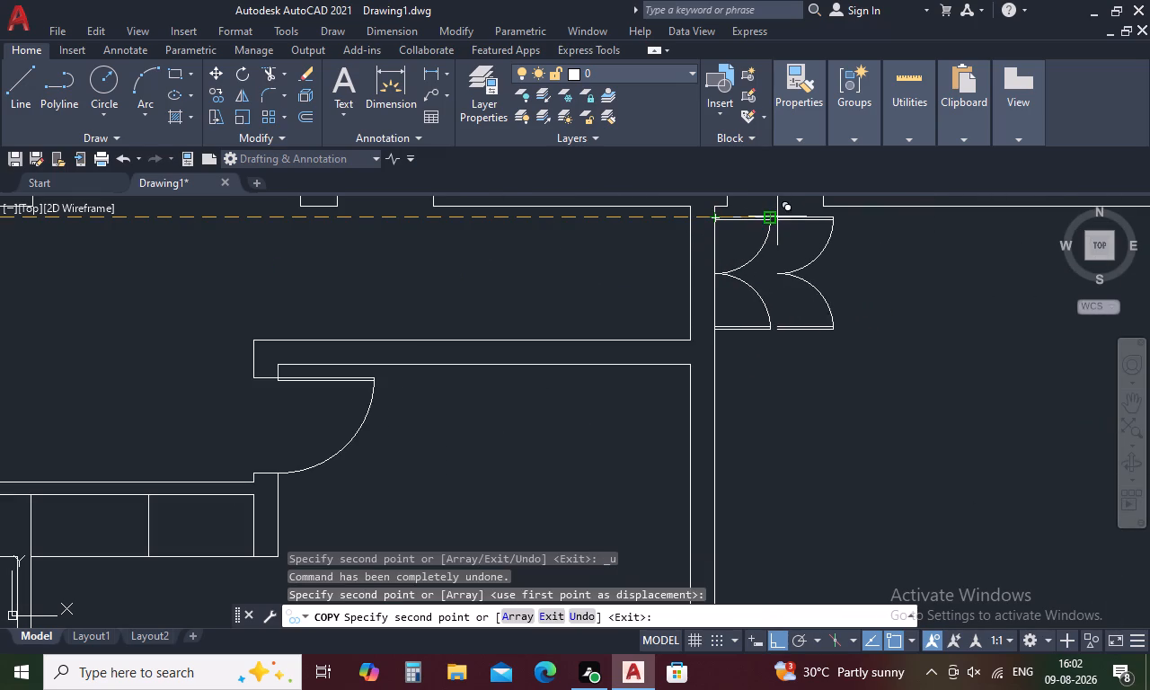
key("Escape")
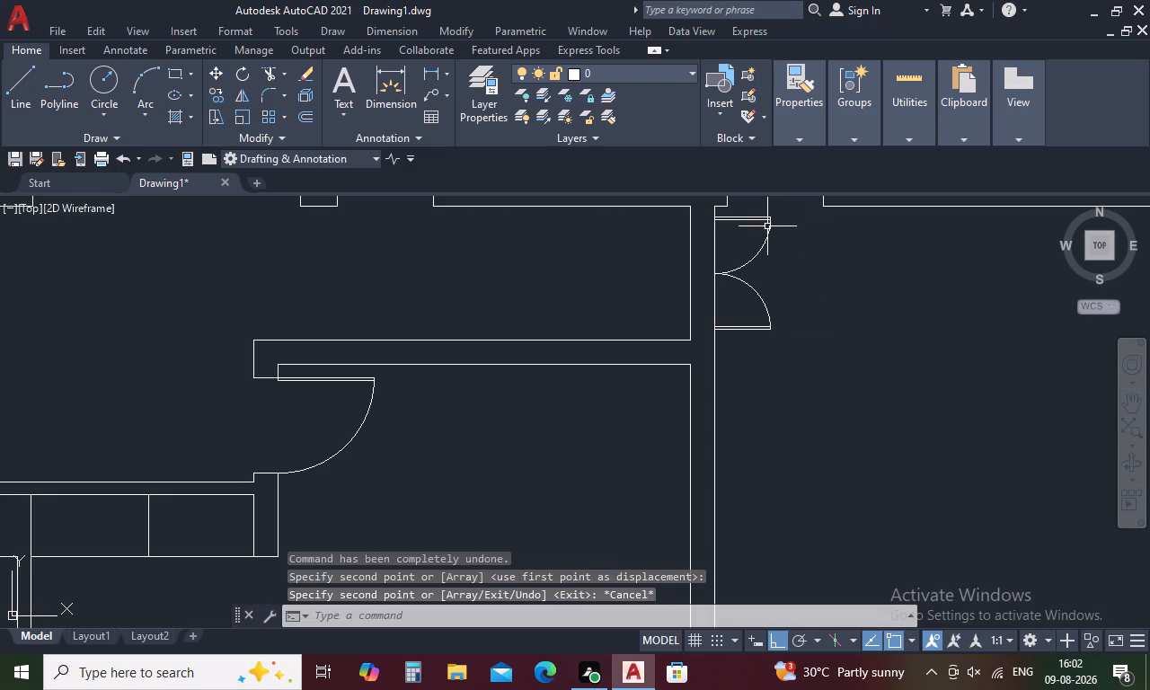
Extend the outer lines of both leaves of the copied double door across the wall to its corridor-side line as jambs.
key("e")
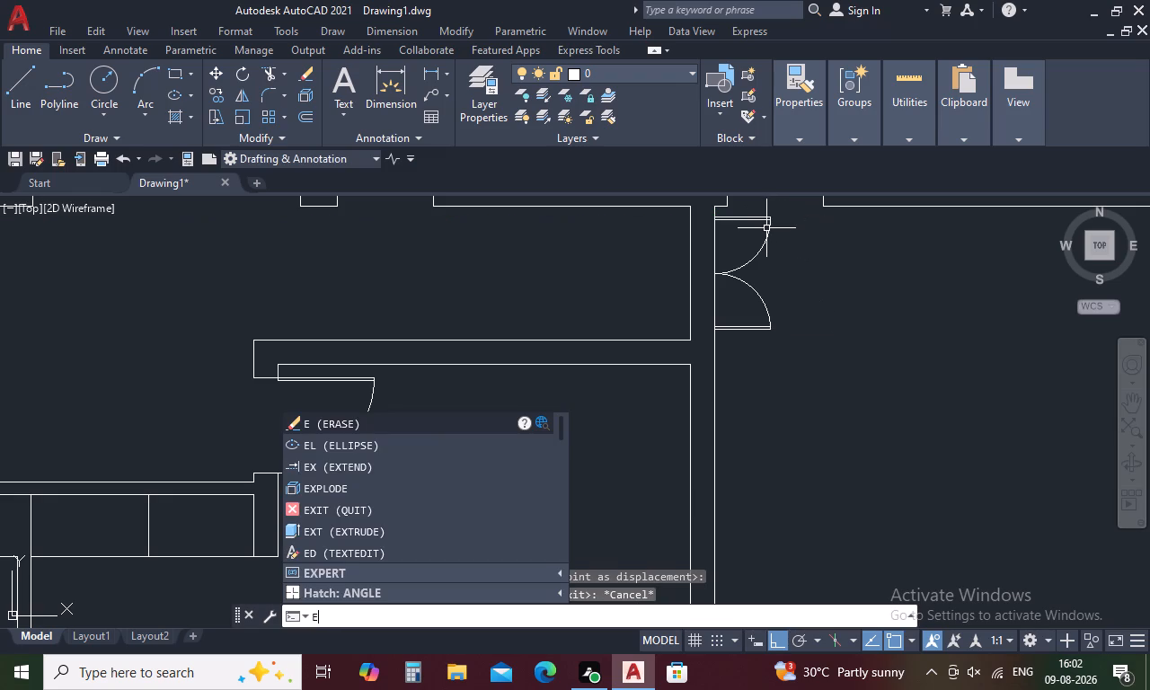
scroll(580, 278, "down", 2)
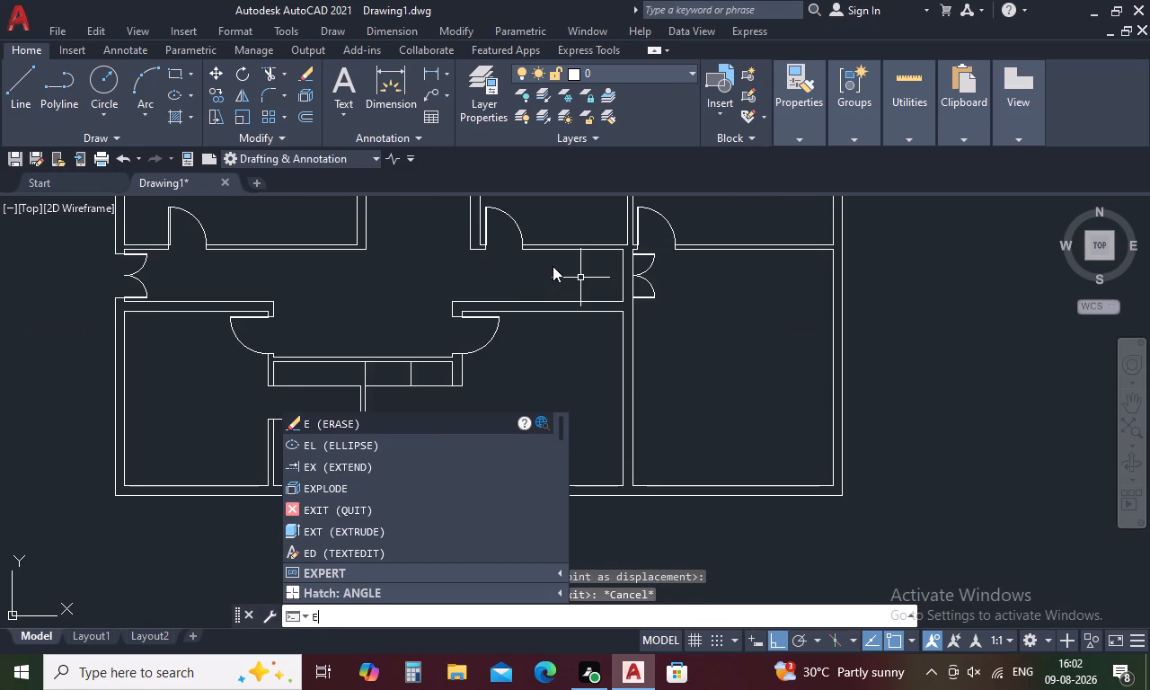
scroll(611, 240, "up", 3)
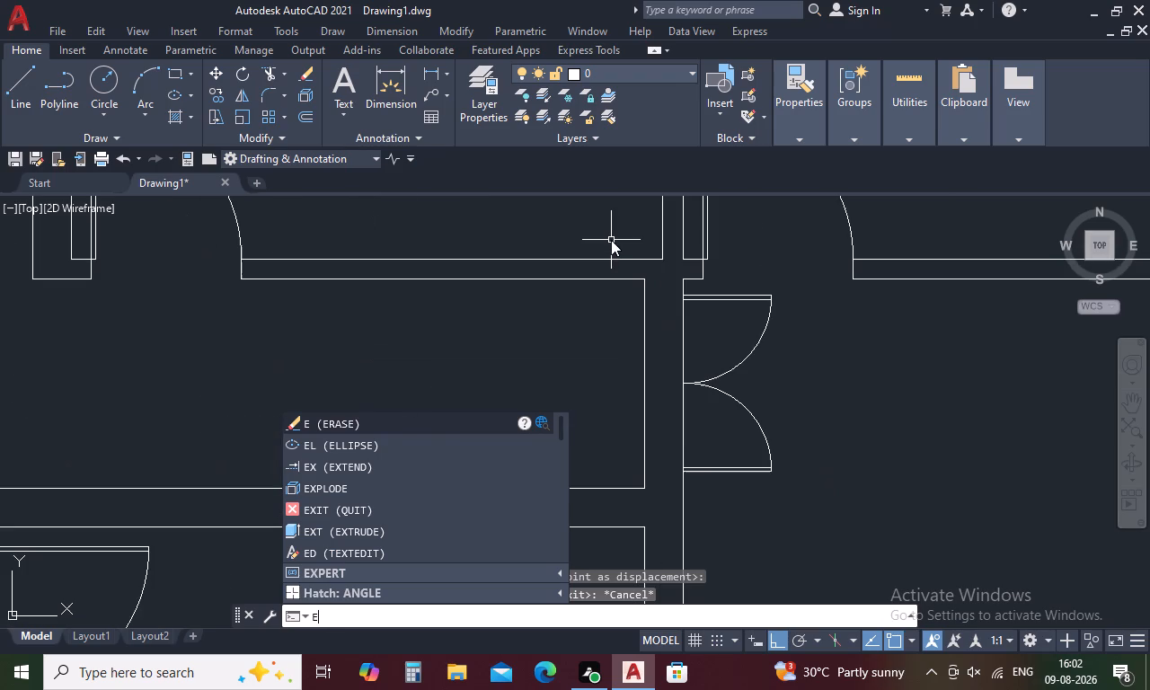
type("X")
key("space")
key("space")
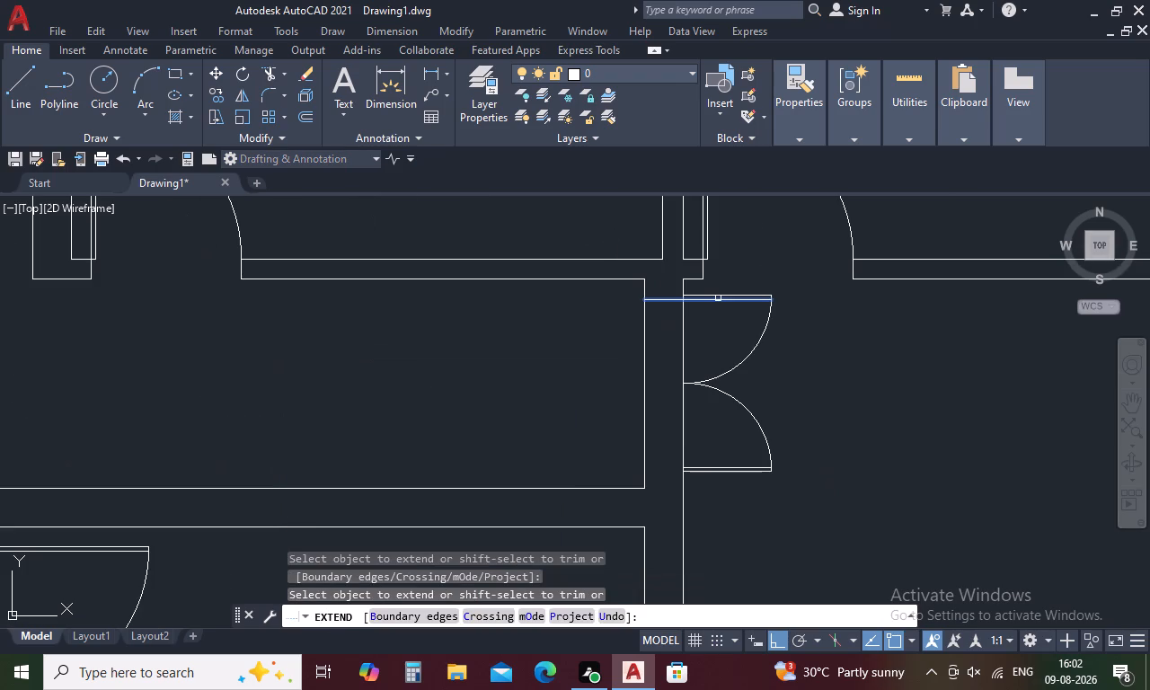
left_click(713, 294)
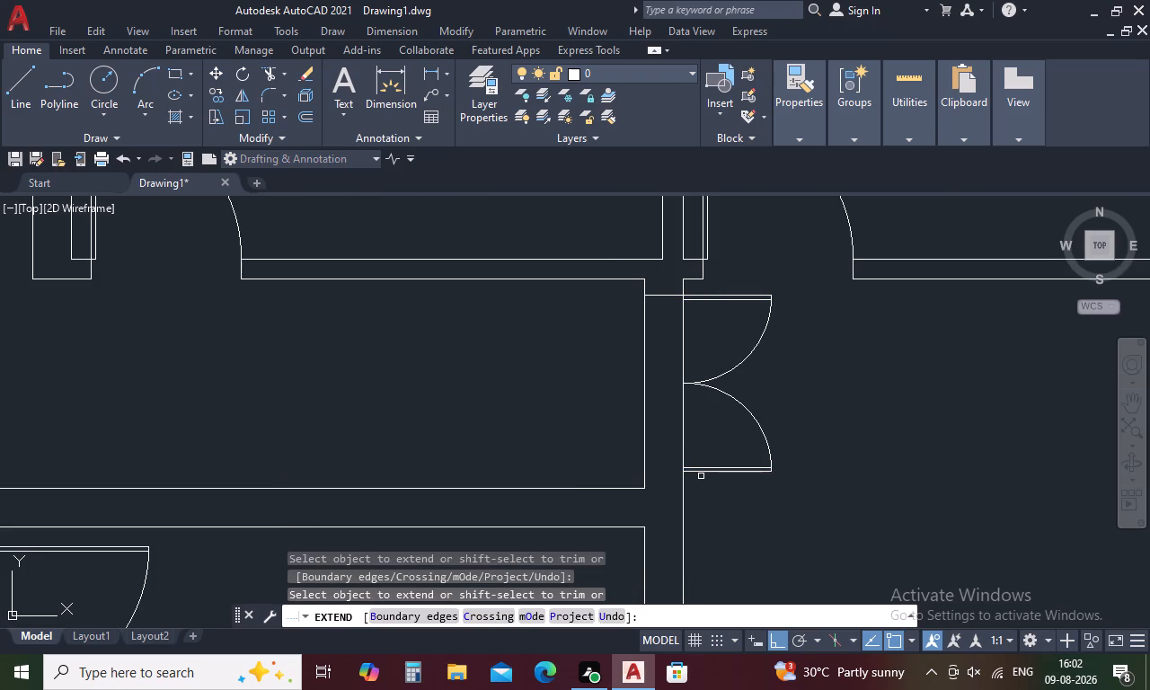
left_click(701, 473)
key("Escape")
Trim both lines of the corridor's right end wall between the new jambs to open the double doorway.
key("t")
type("R")
key("space")
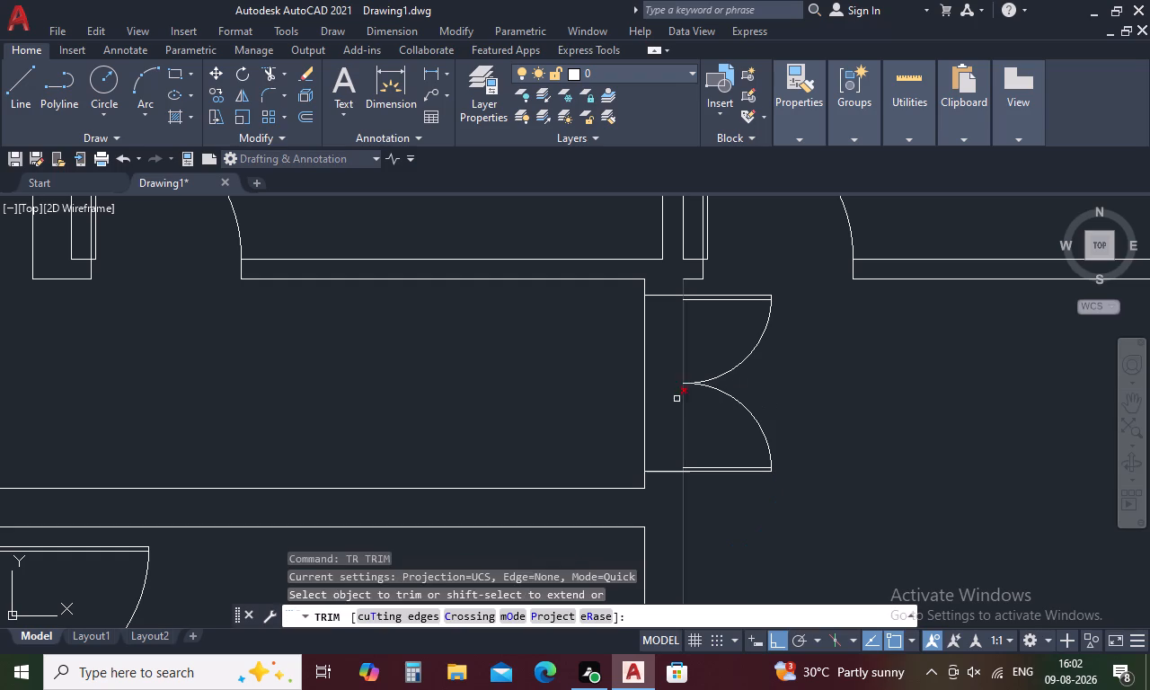
left_click_drag(706, 416, 691, 343)
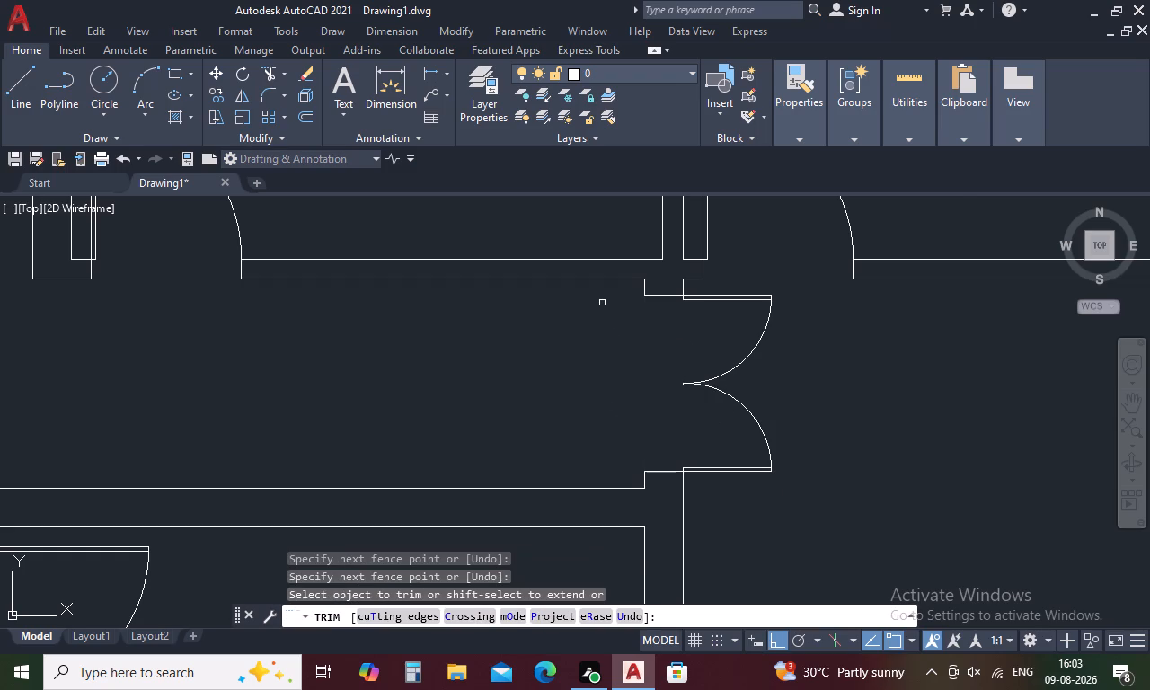
scroll(602, 303, "down", 4)
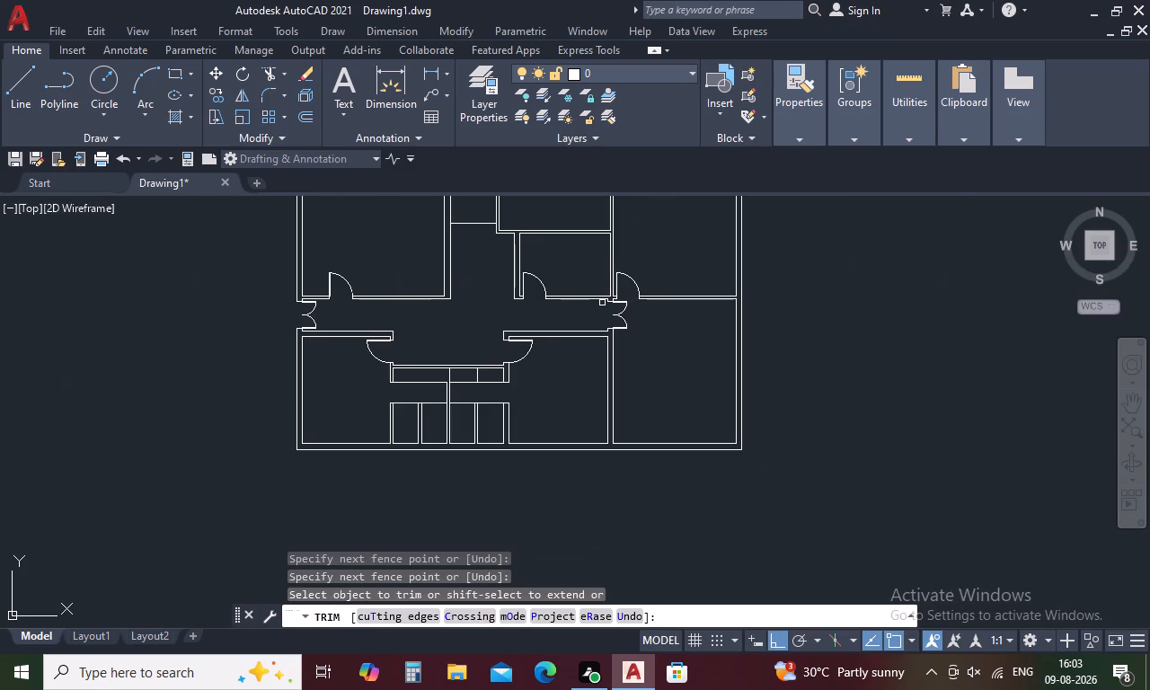
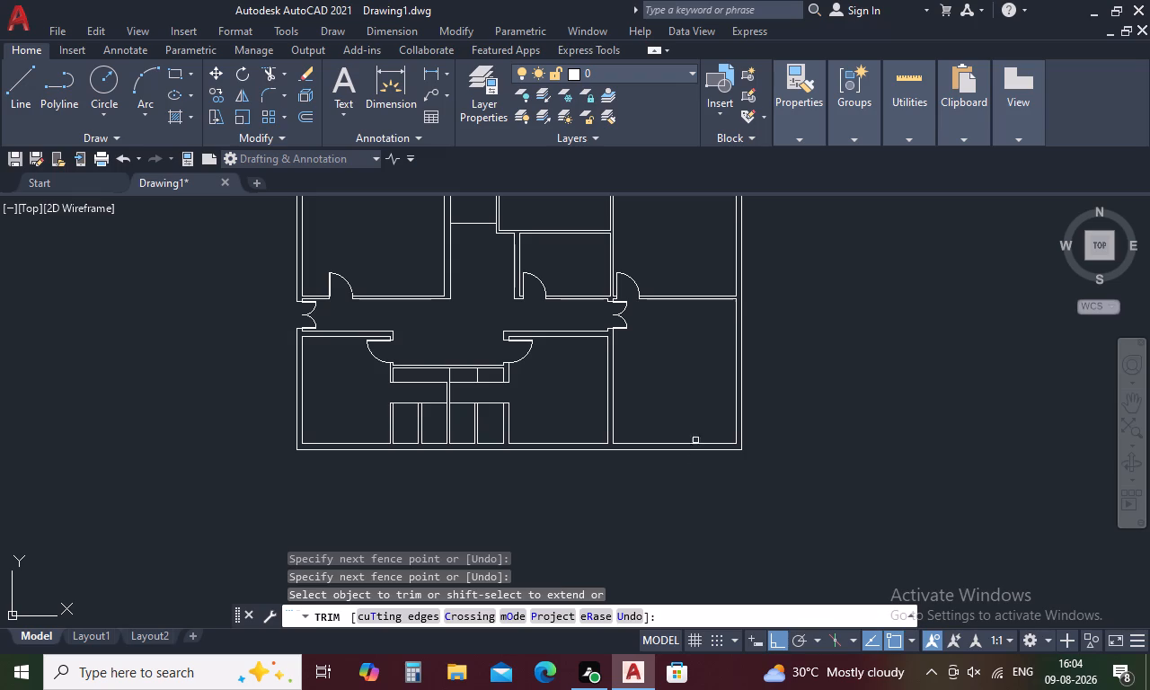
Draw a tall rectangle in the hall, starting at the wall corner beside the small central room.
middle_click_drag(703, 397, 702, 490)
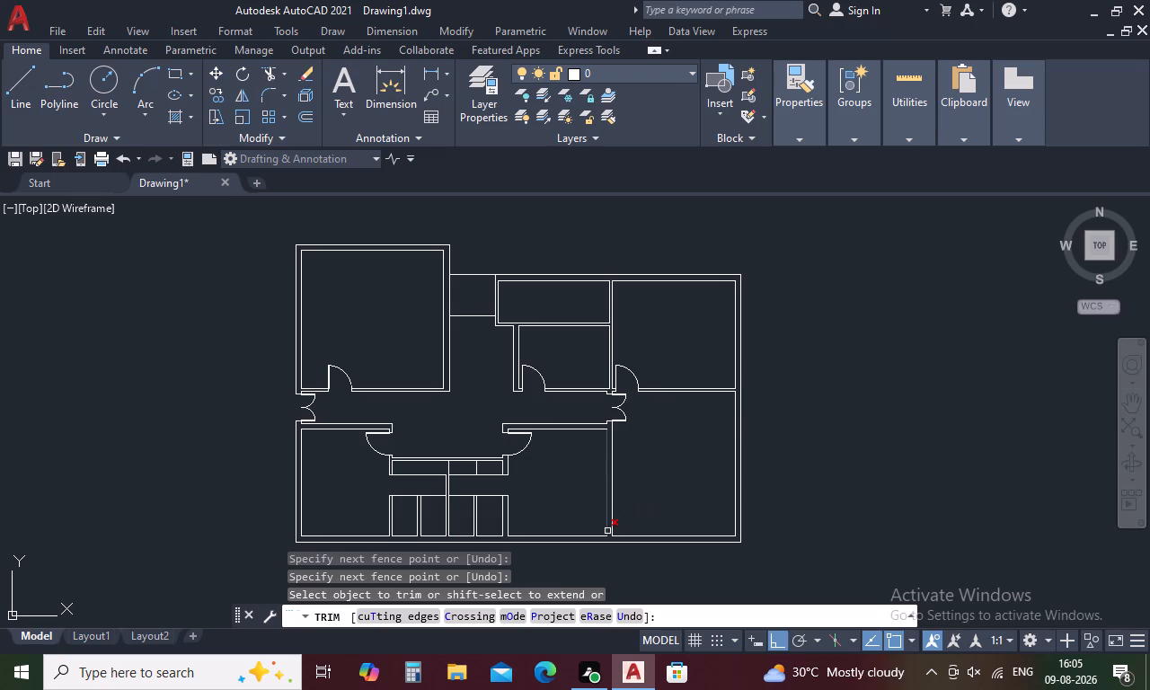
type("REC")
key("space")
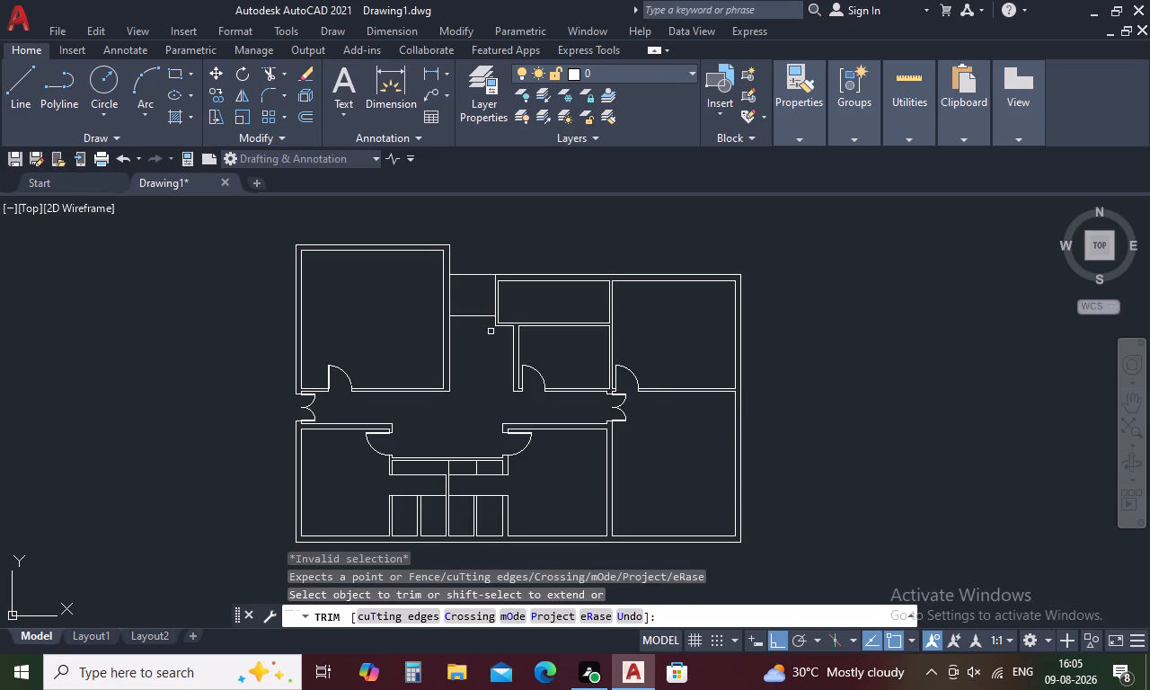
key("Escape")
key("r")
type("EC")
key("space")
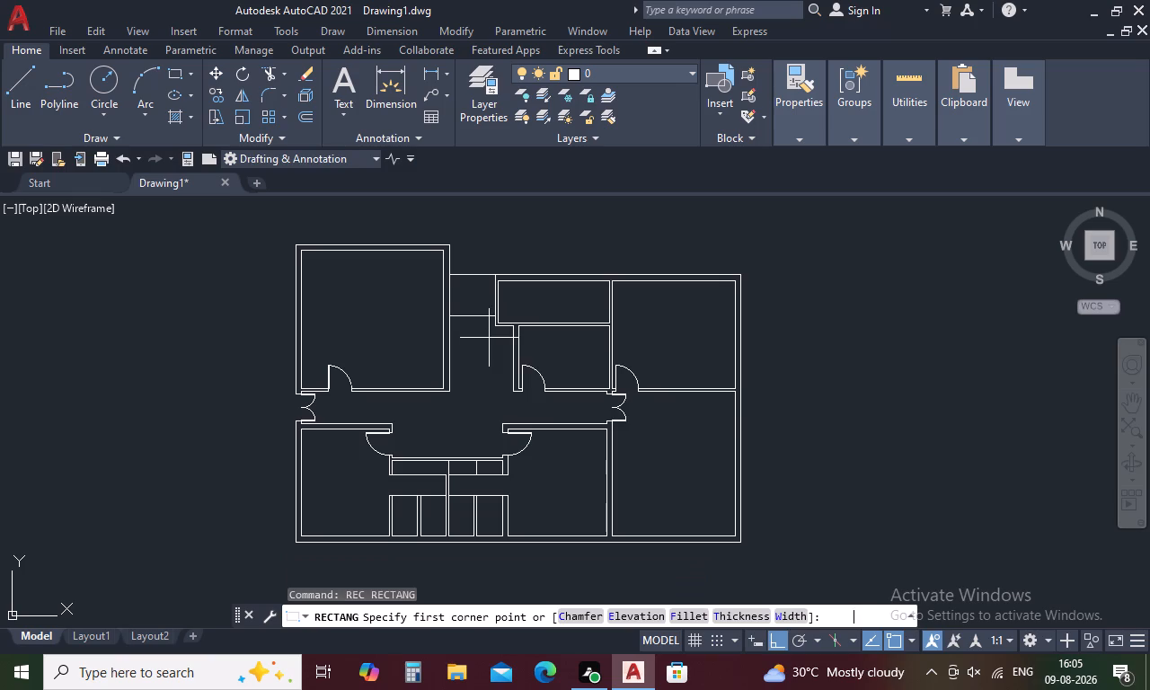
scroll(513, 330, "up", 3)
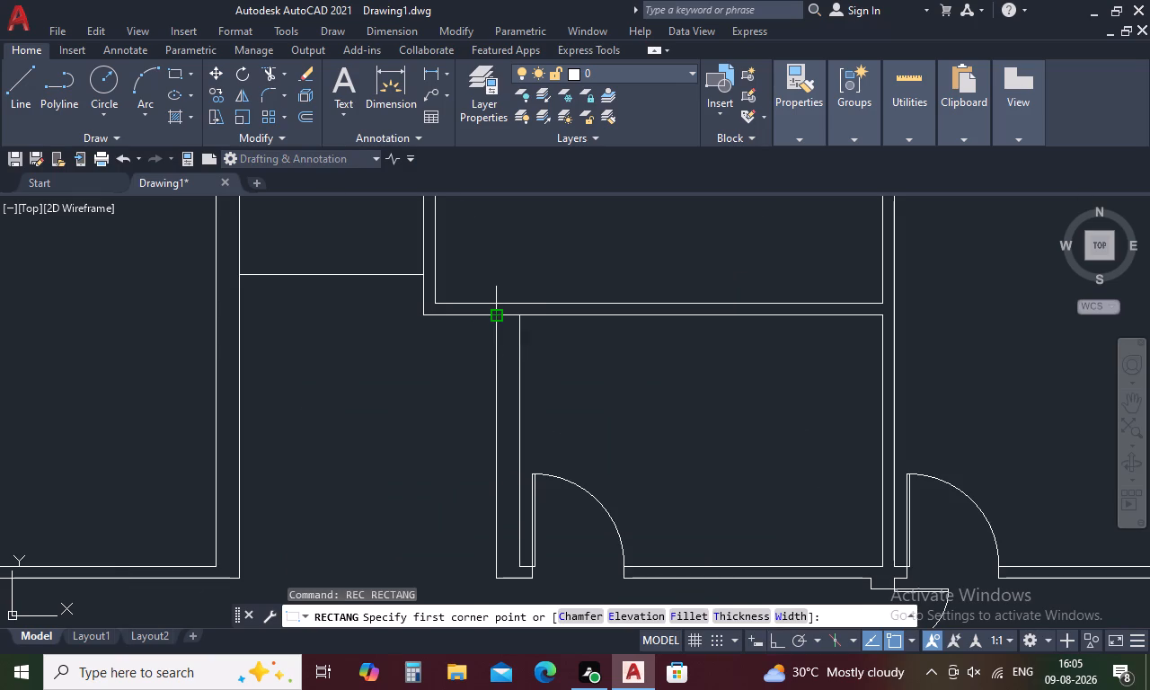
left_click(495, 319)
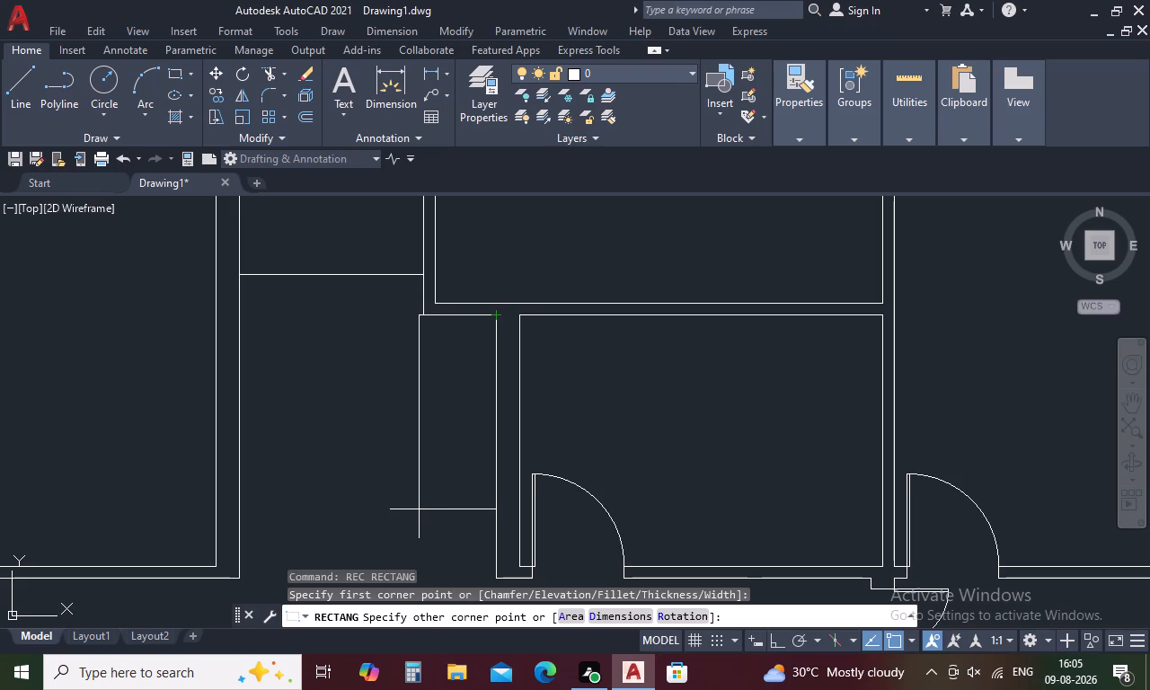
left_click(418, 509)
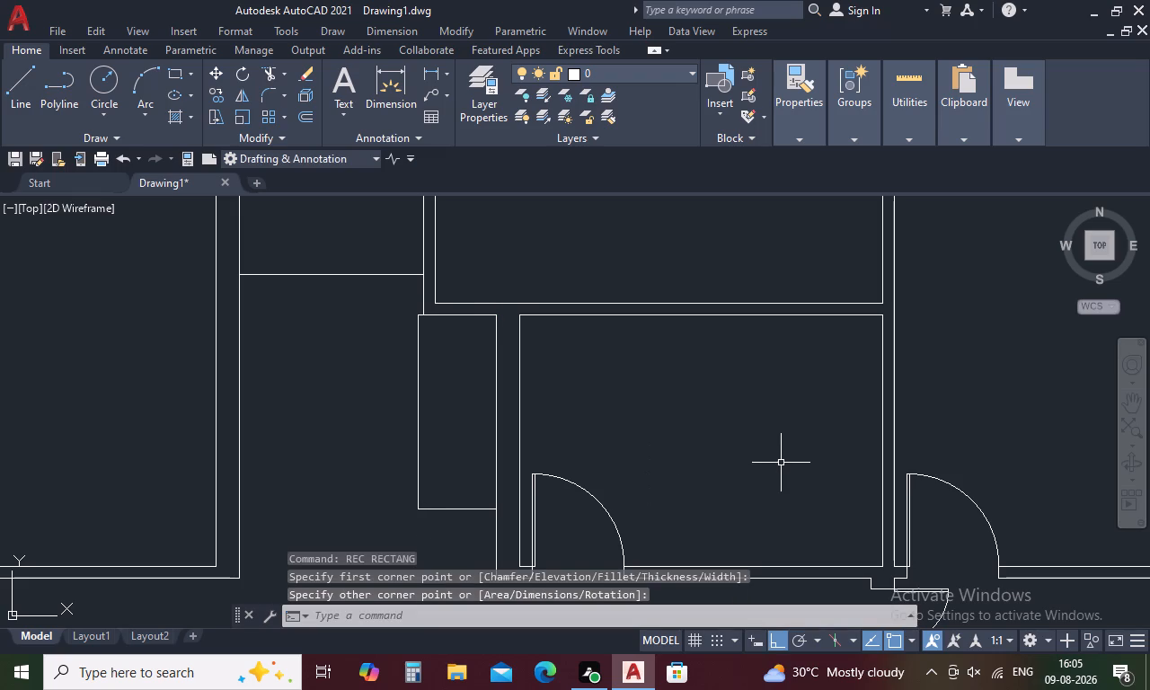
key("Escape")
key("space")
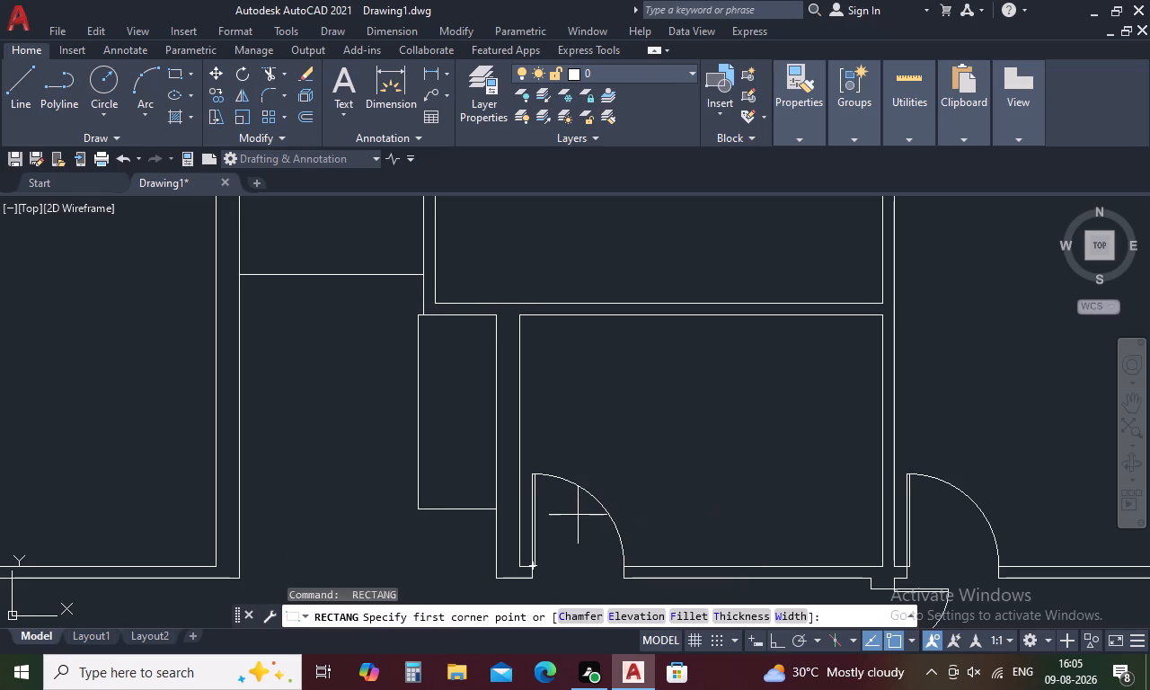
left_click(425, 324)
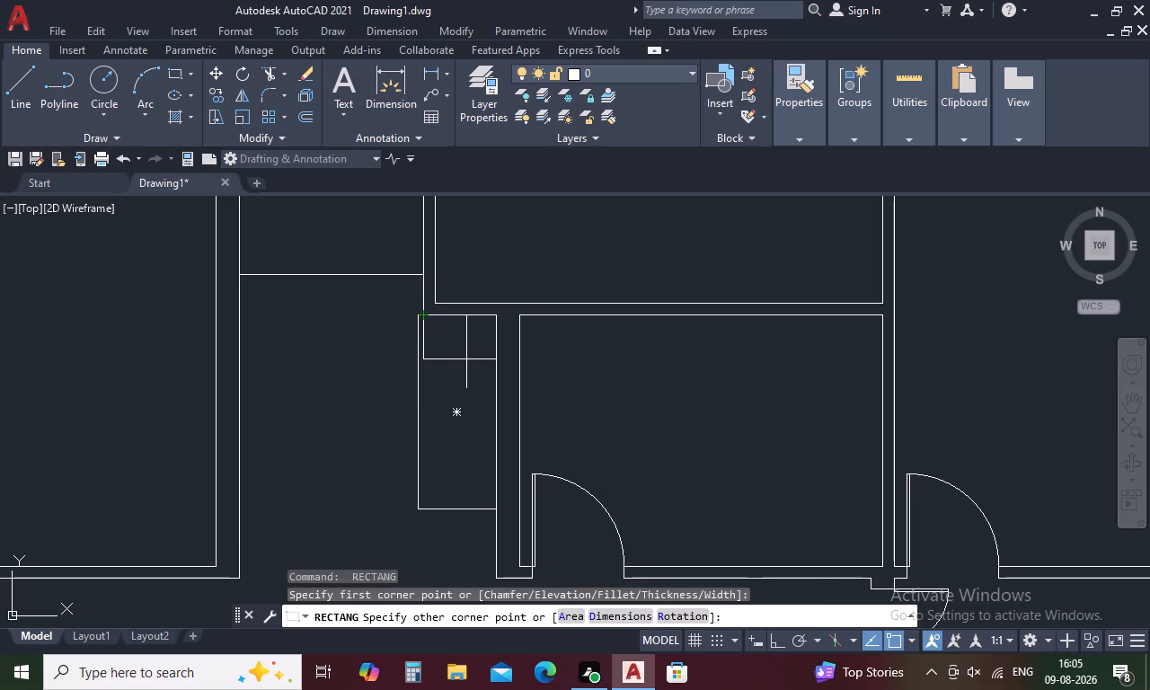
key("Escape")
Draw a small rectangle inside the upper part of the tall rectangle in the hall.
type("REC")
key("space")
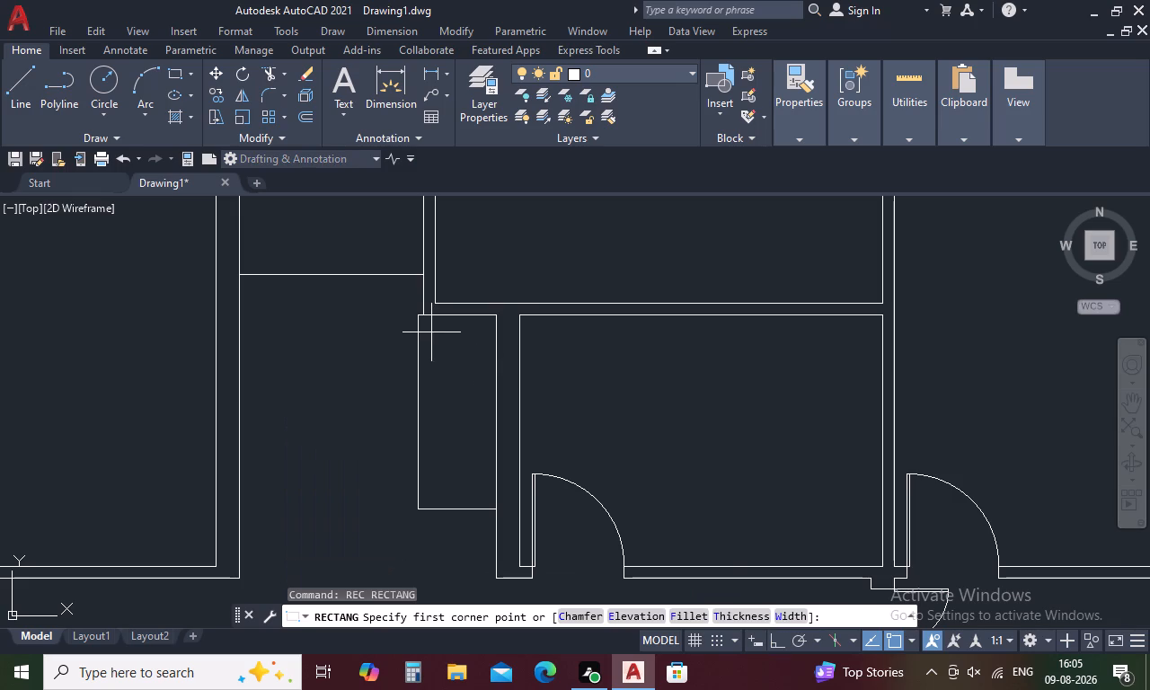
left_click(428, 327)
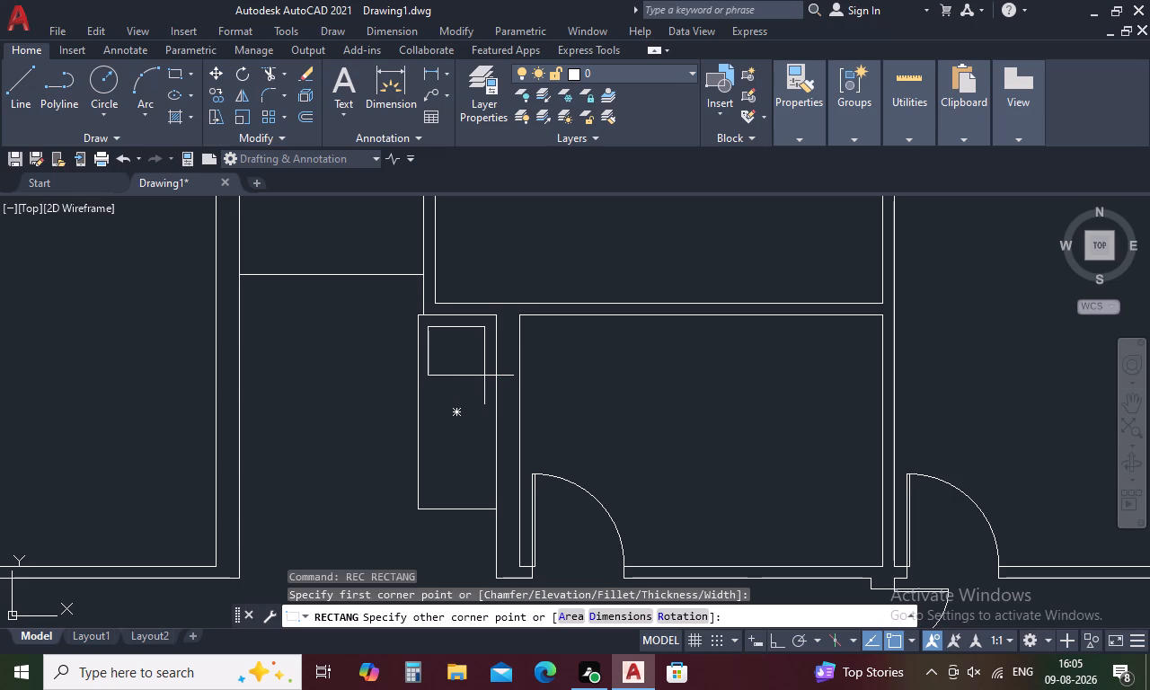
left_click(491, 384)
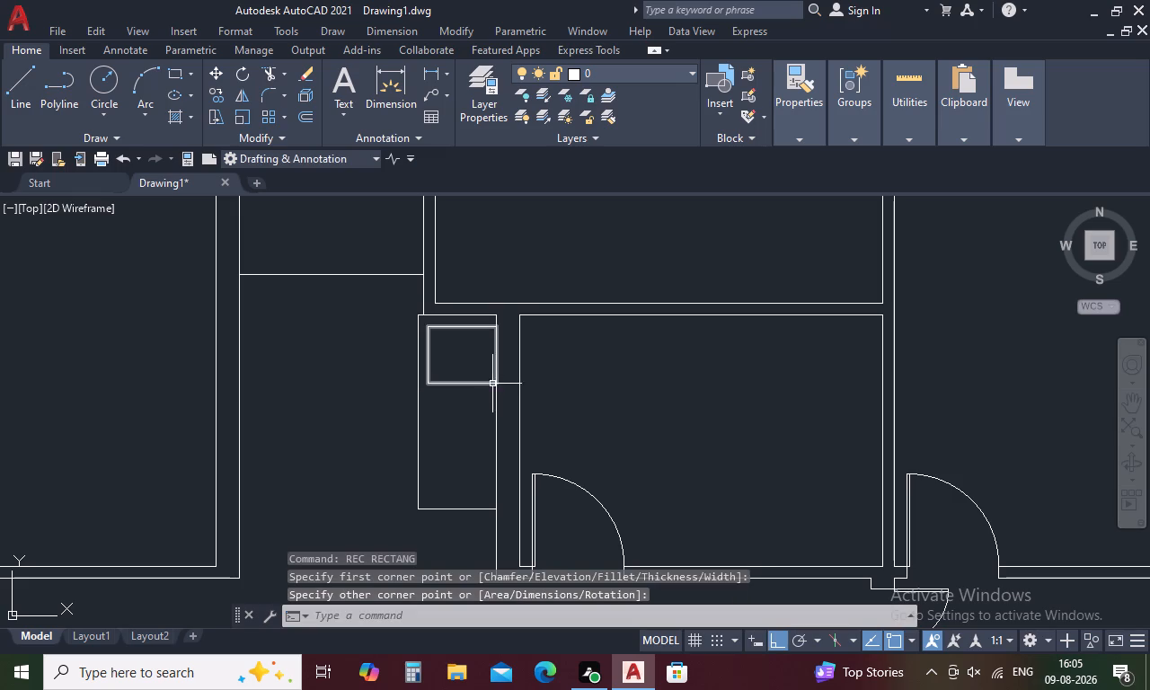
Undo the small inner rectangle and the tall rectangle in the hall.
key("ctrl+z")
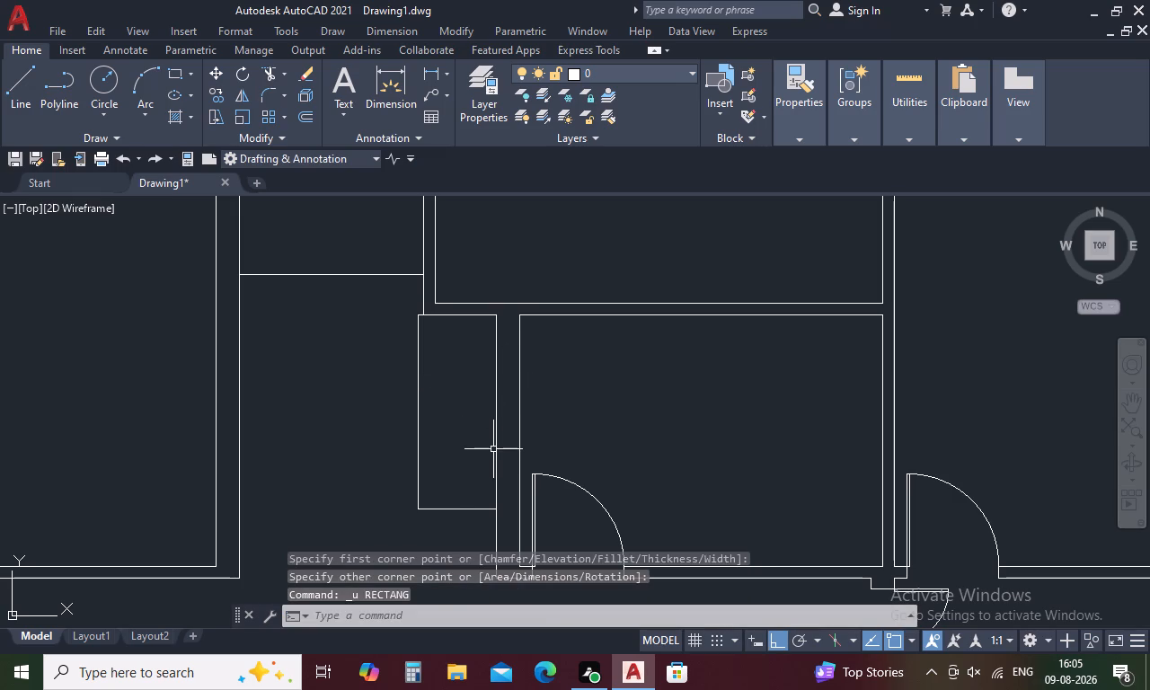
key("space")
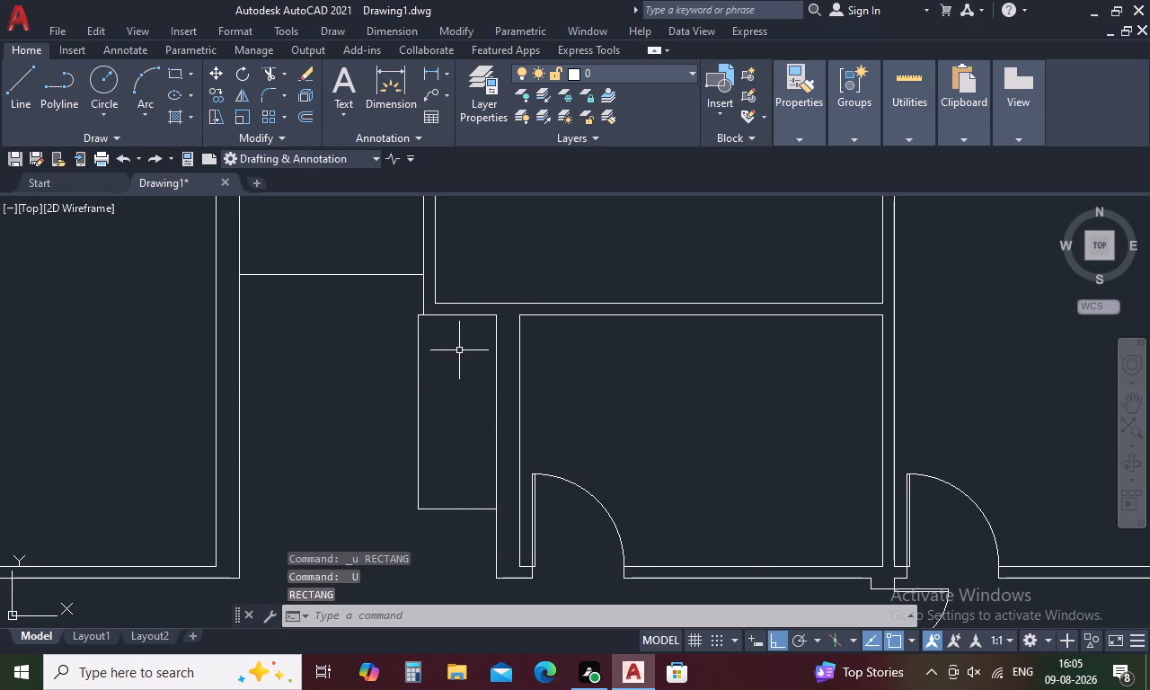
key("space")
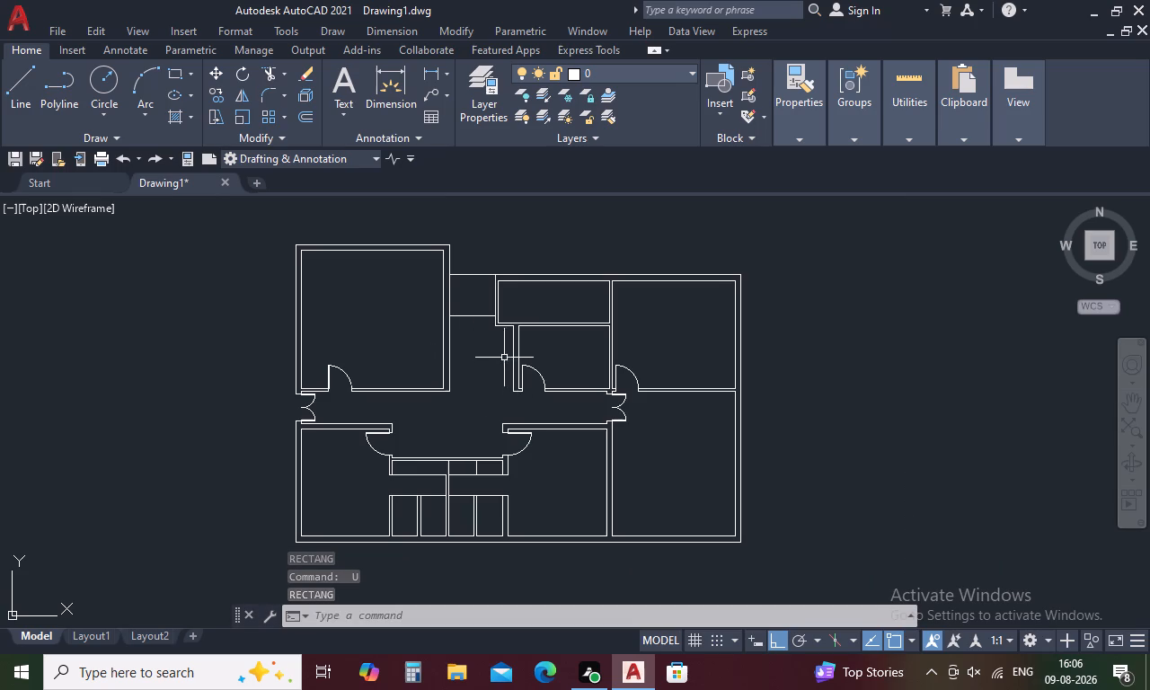
Draw a tall rectangle against the hall side of the small central room's wall, starting at its upper wall corner.
scroll(506, 328, "up", 3)
type("REC")
key("space")
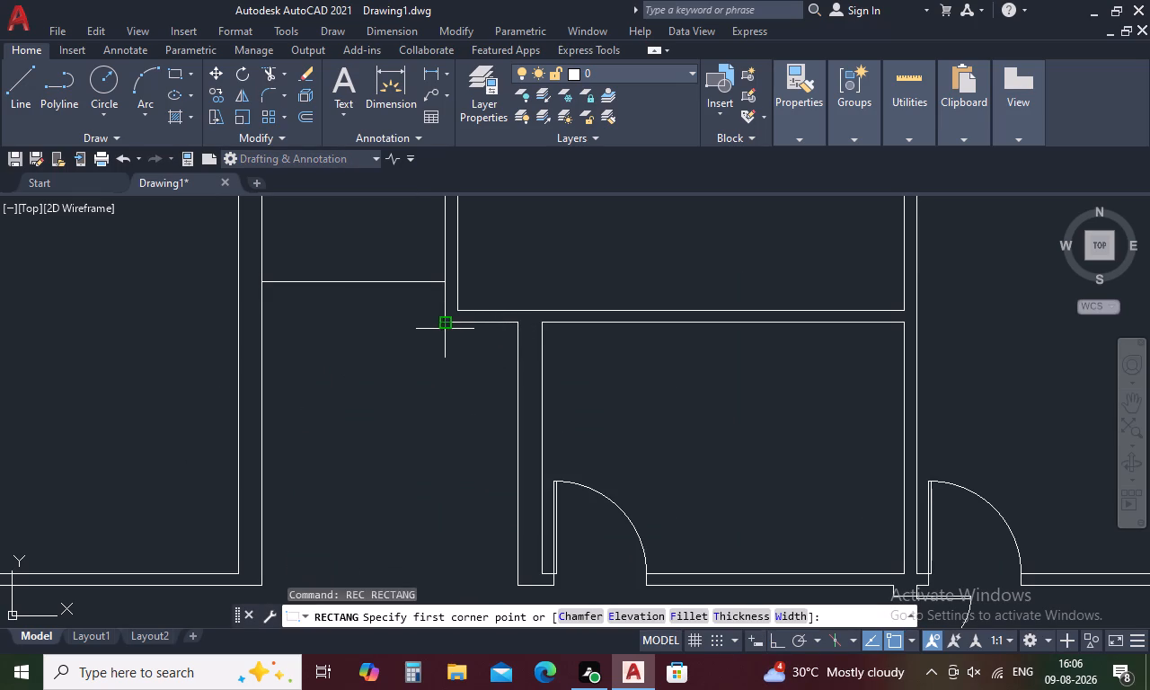
left_click(521, 325)
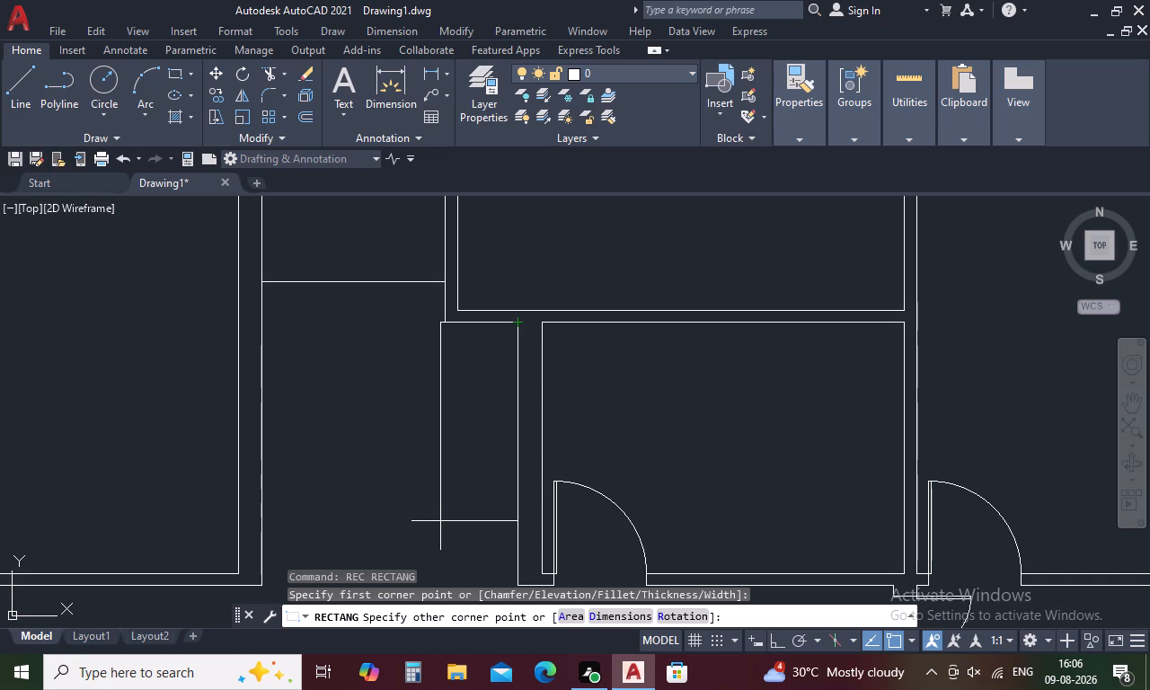
left_click(440, 521)
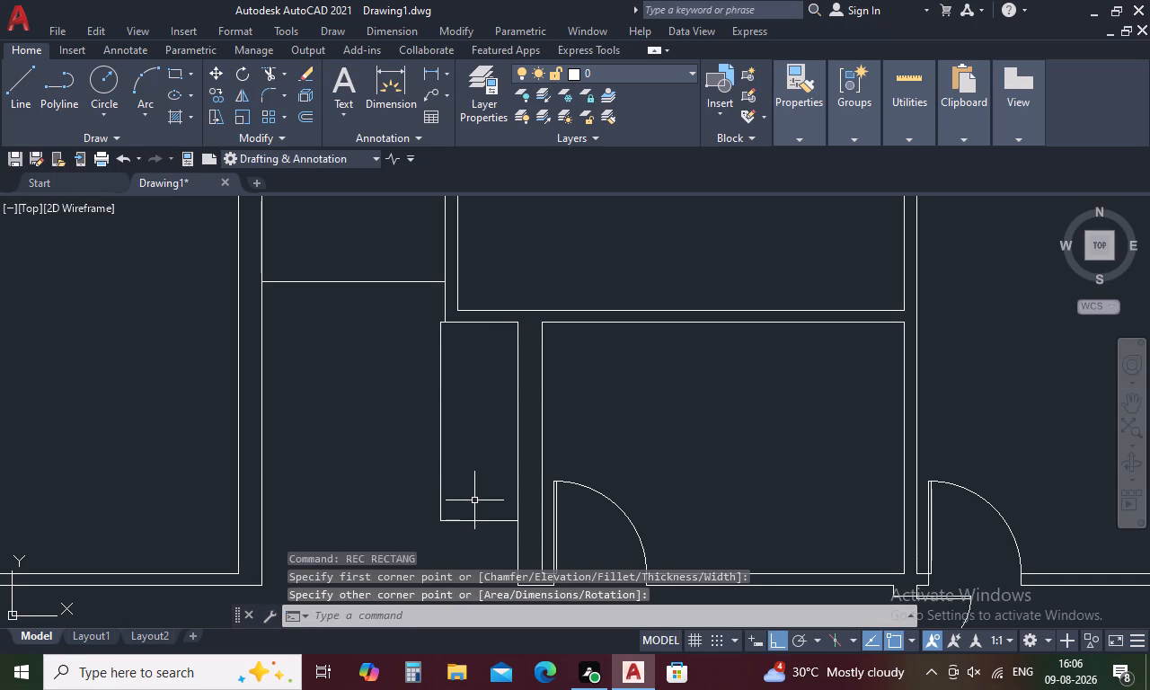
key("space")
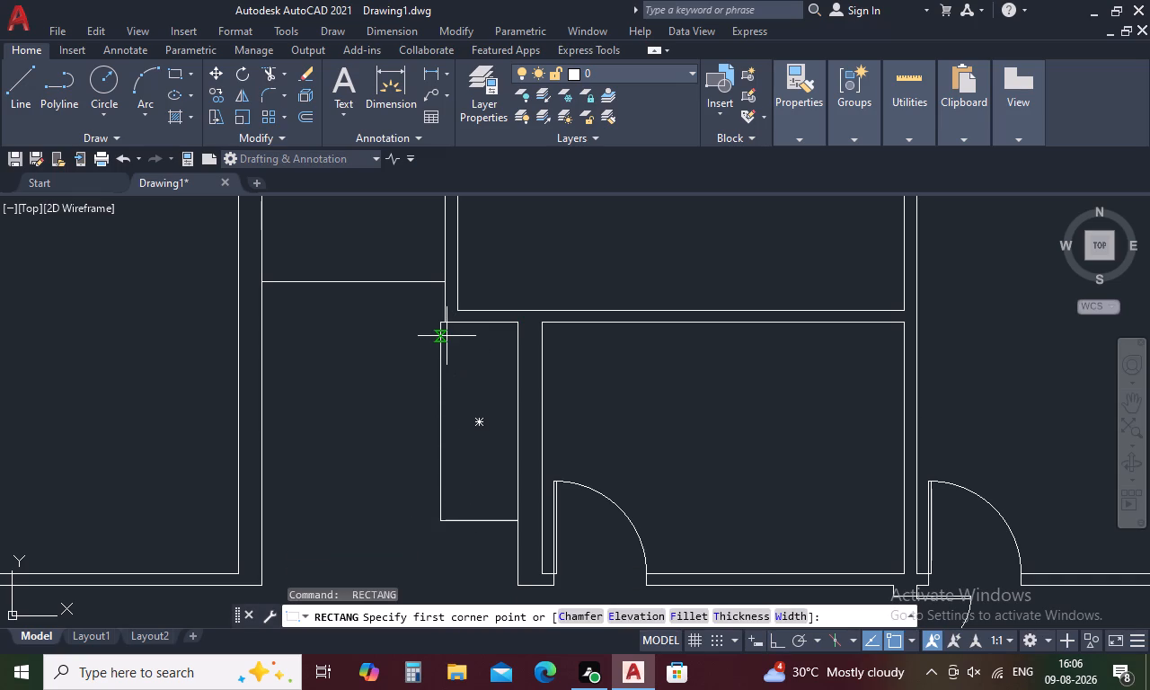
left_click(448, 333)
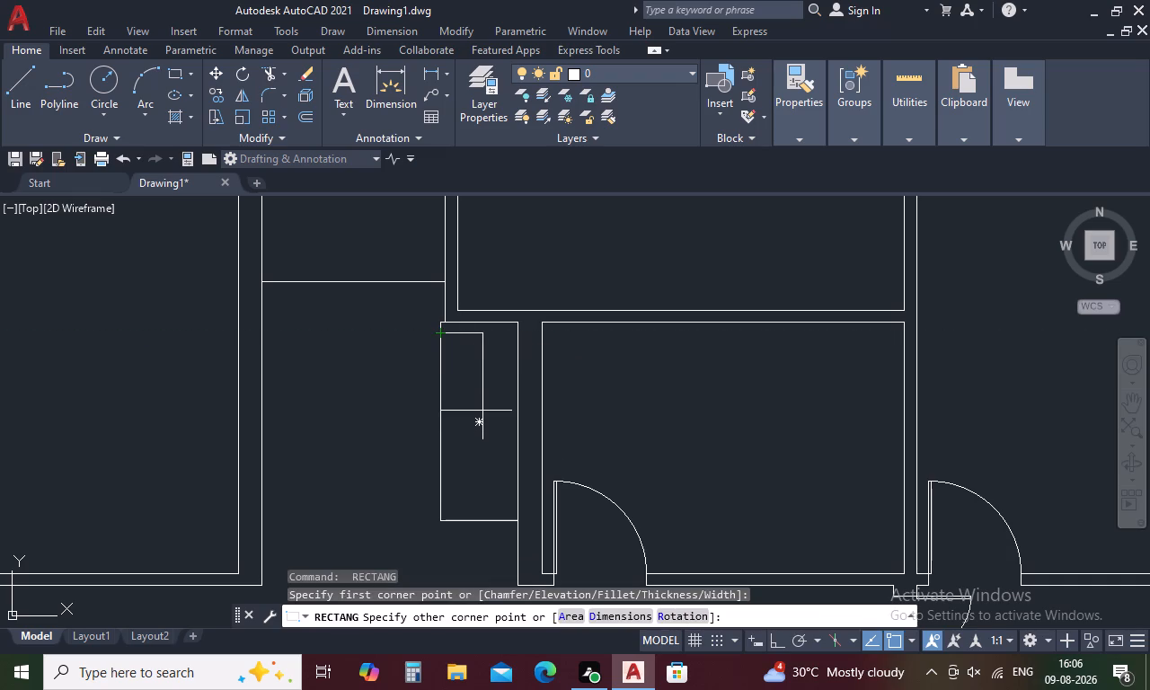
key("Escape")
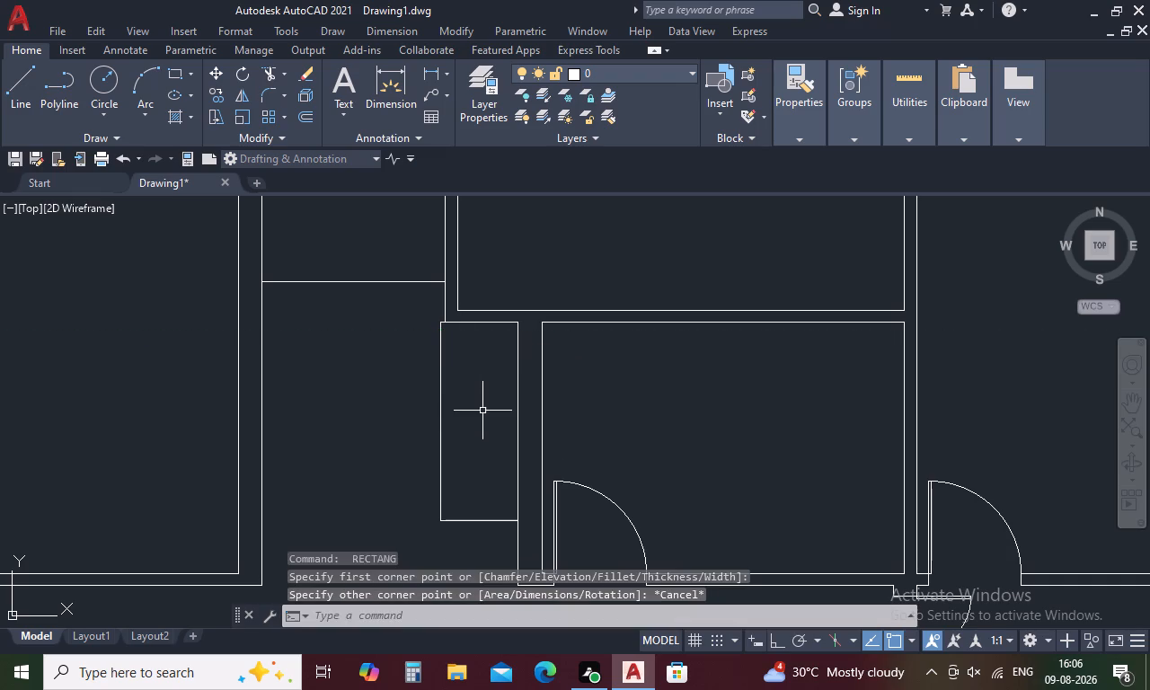
Draw a smaller, nearly square rectangle inside the upper end of the tall rectangle, leaving a narrow margin around it.
key("space")
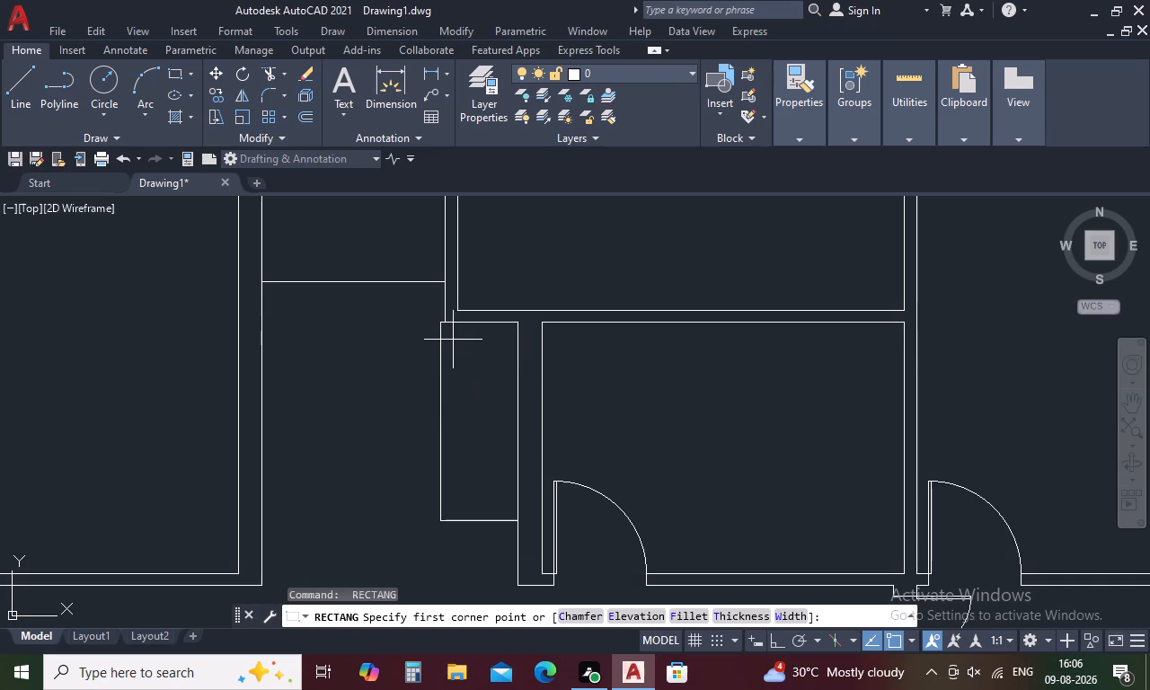
scroll(454, 337, "up", 3)
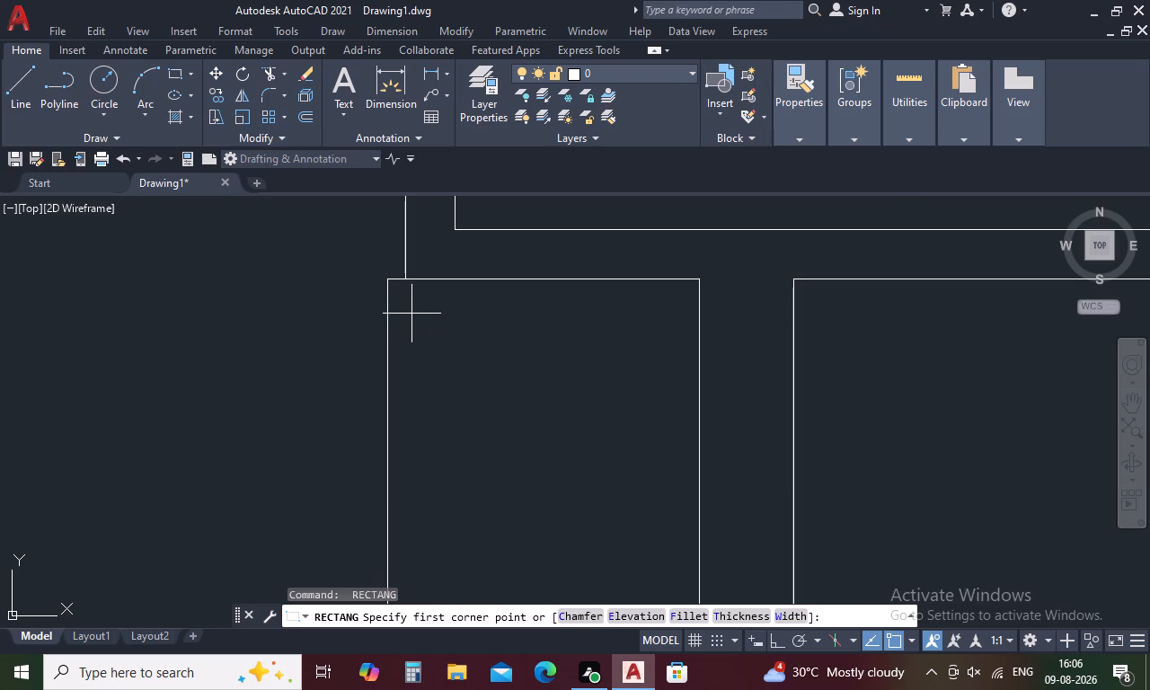
left_click(411, 311)
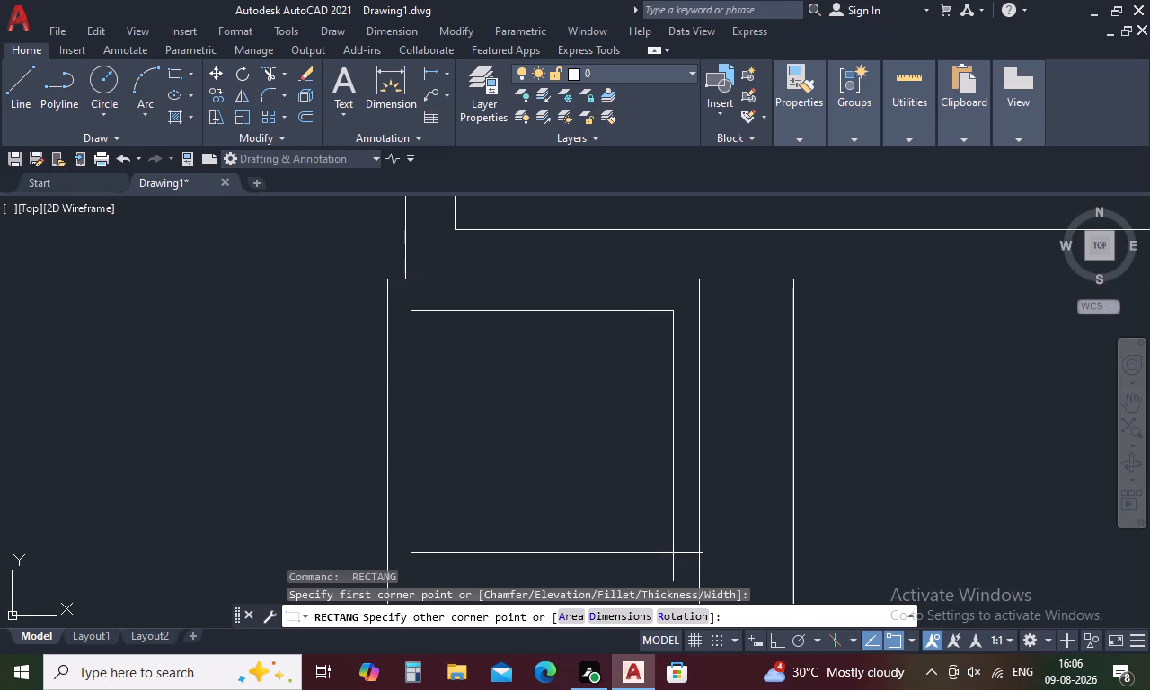
middle_click_drag(673, 553, 678, 449)
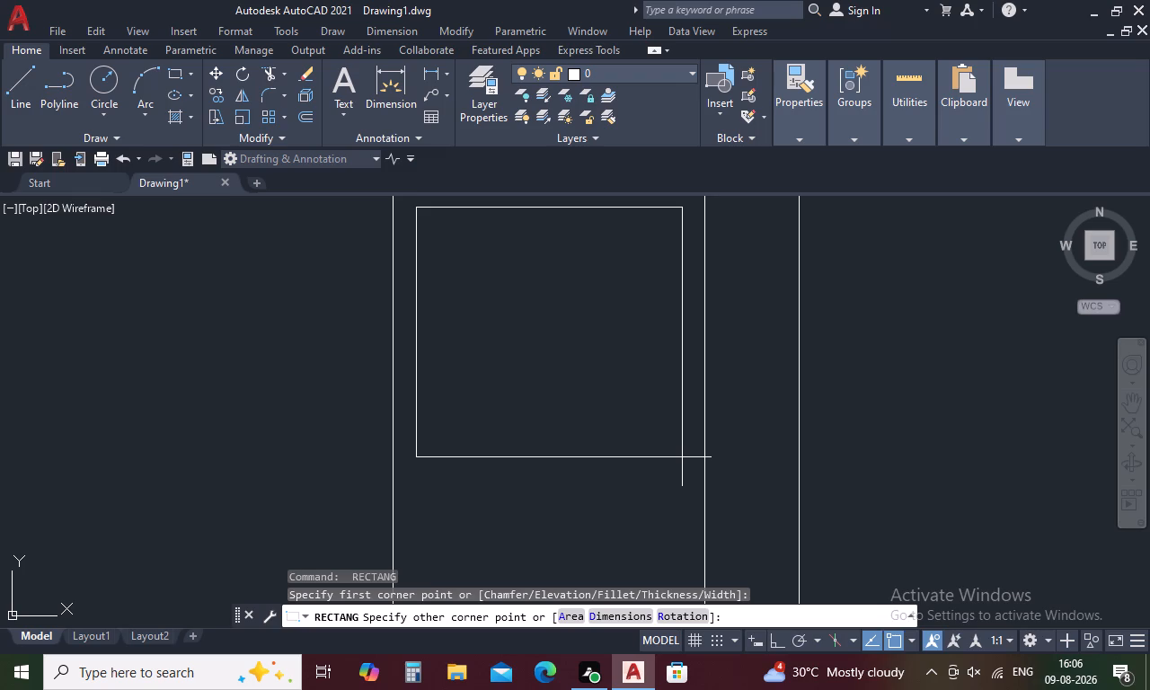
left_click(680, 460)
Mirror the inner rectangle downward about a horizontal line just below it, keeping the source object.
scroll(680, 460, "down", 3)
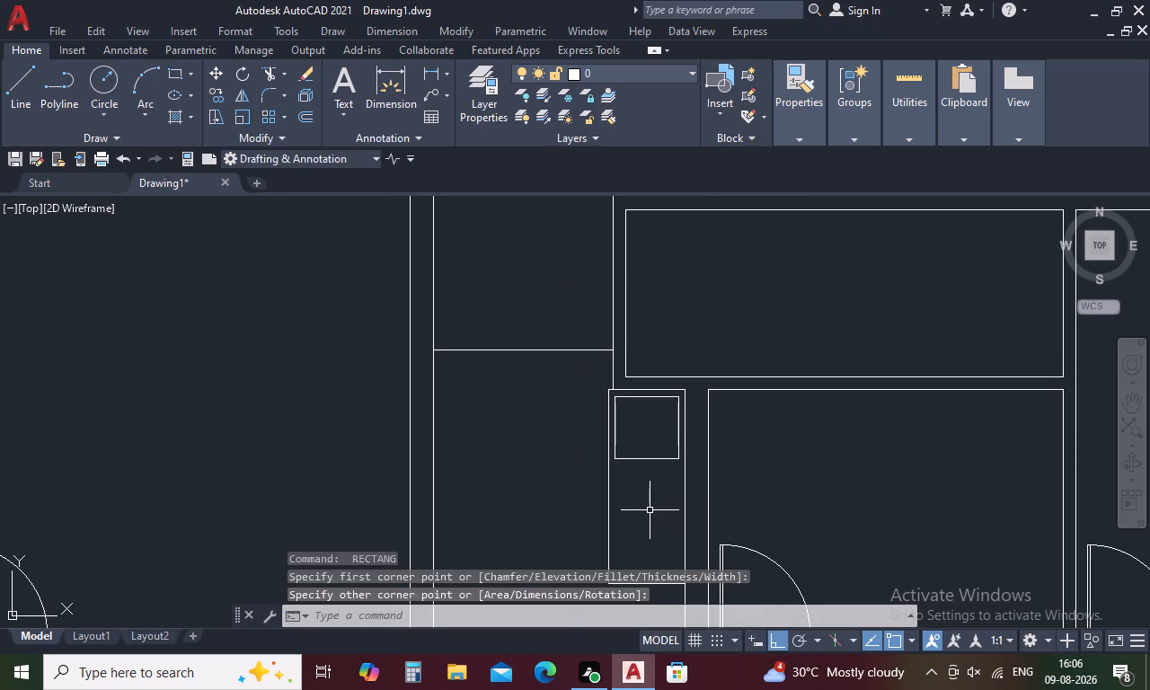
left_click(641, 458)
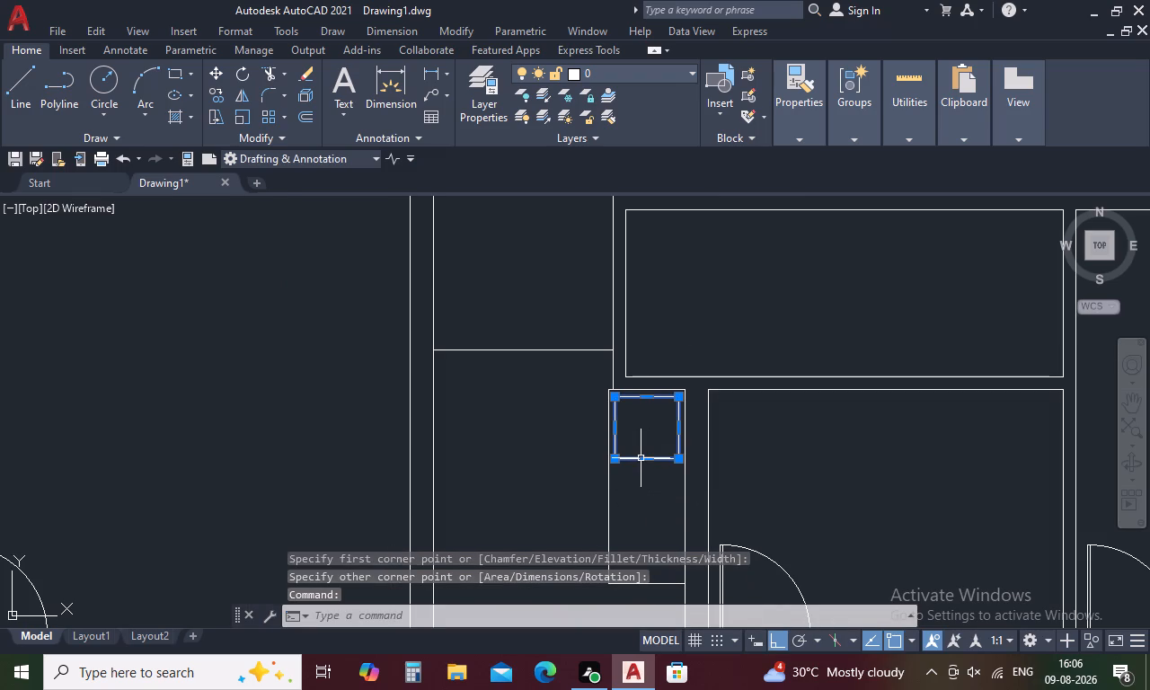
type("MI")
key("space")
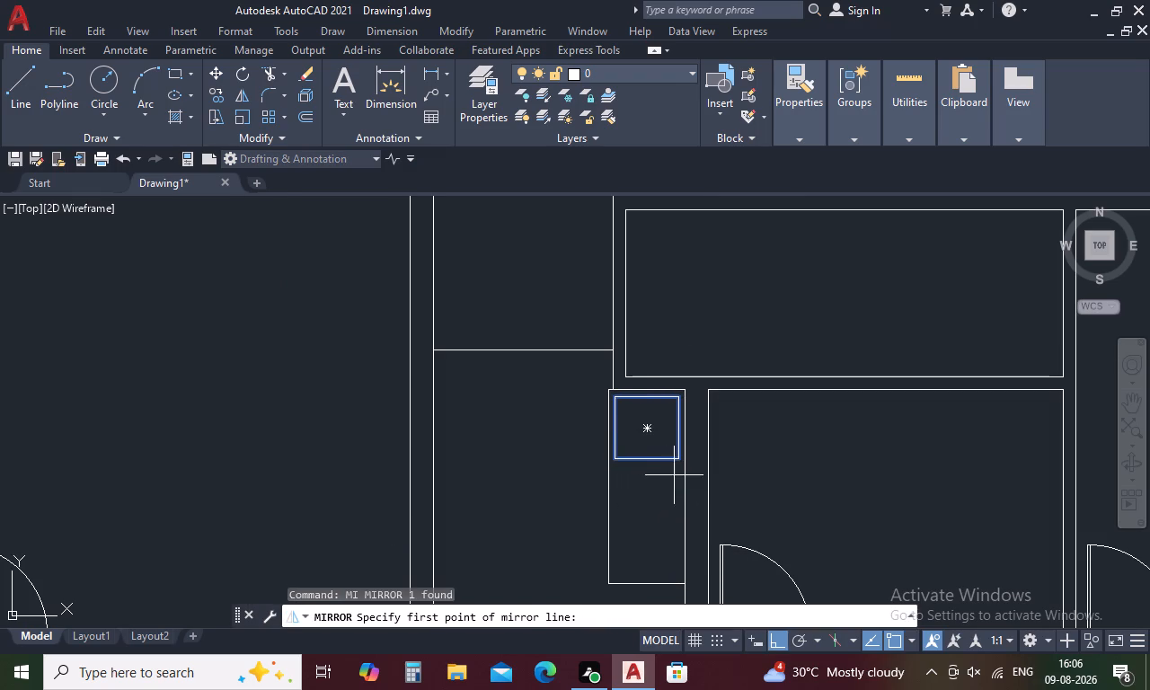
scroll(679, 464, "up", 2)
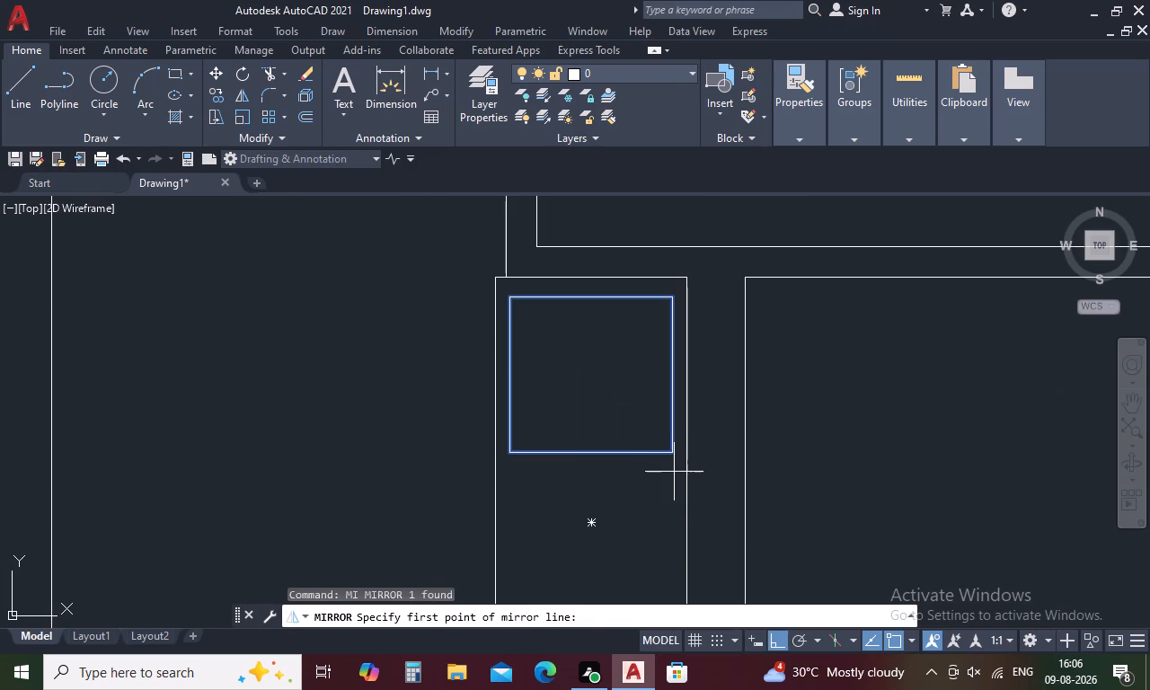
left_click(673, 464)
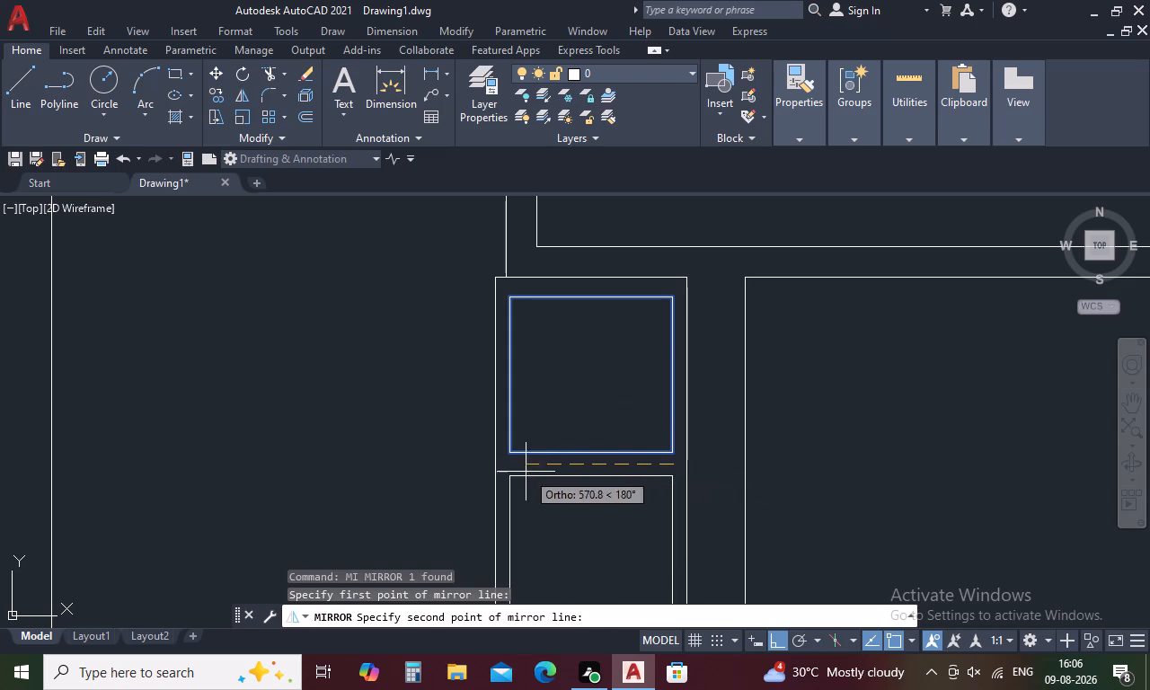
left_click(497, 471)
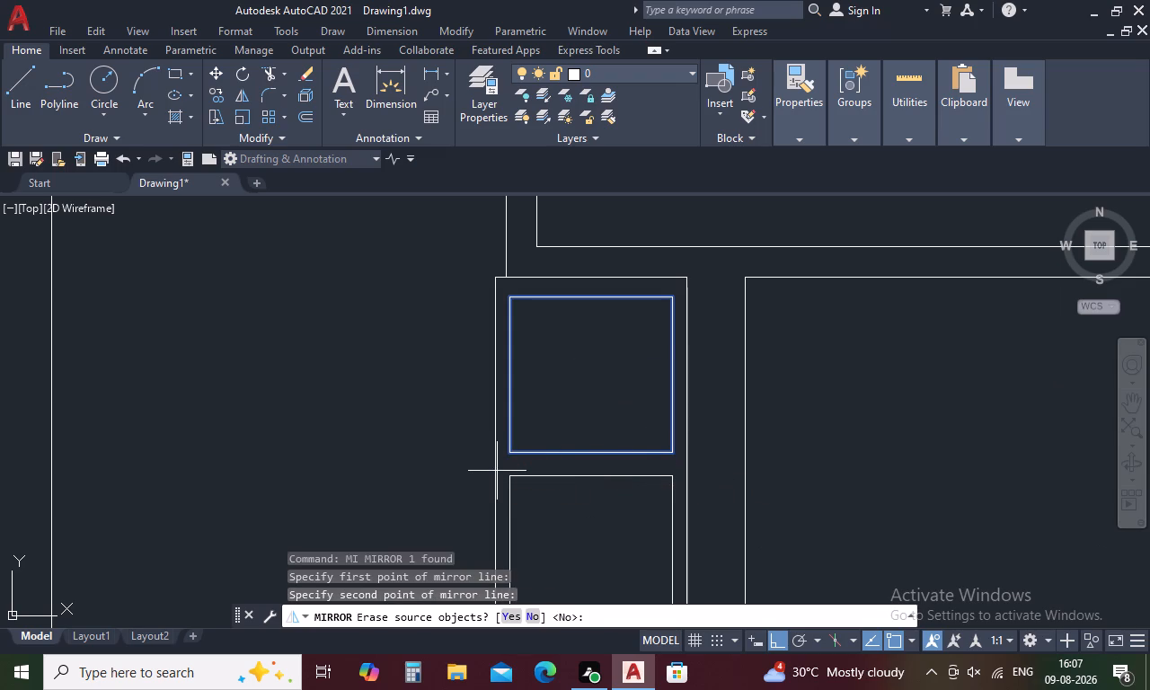
left_click(536, 618)
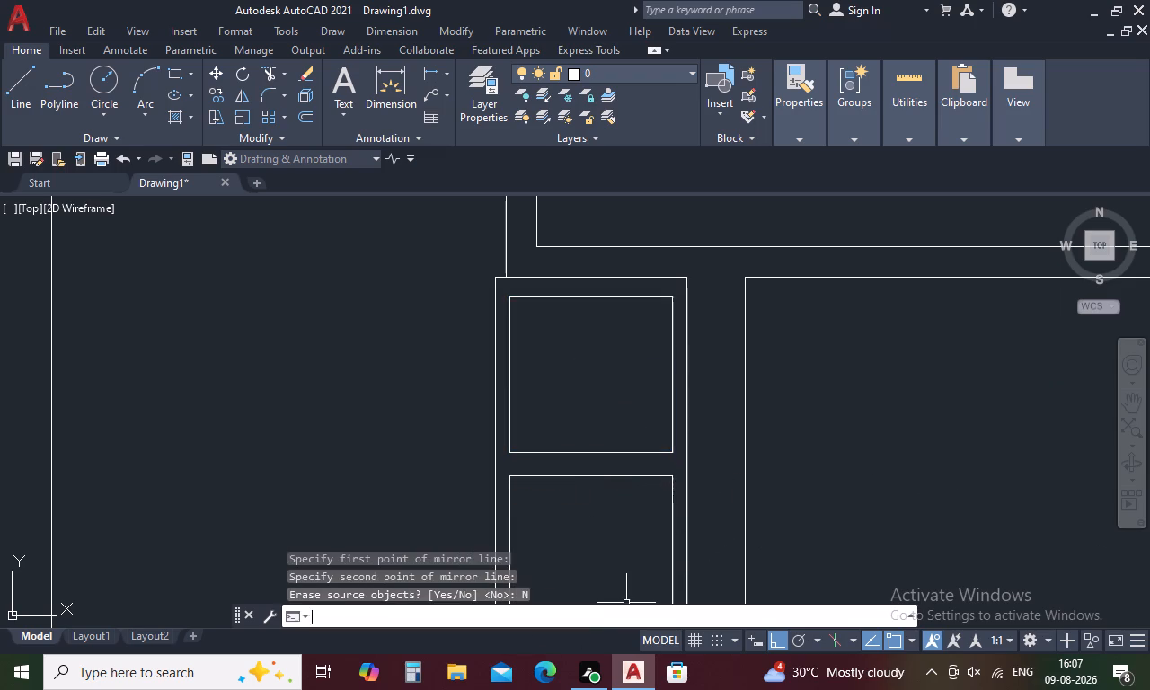
Draw two diagonal lines crossing corner to corner inside the lower inner rectangle of the hall fixture.
scroll(580, 544, "down", 1)
middle_click_drag(583, 542, 680, 395)
scroll(683, 394, "down", 1)
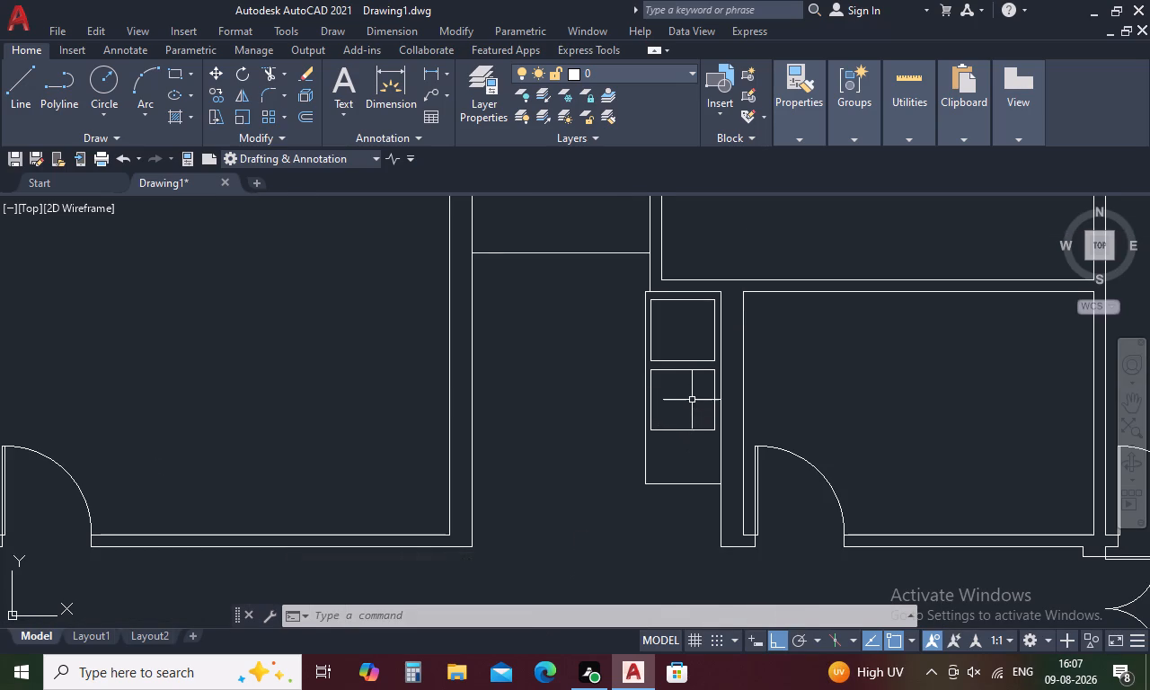
key("Escape")
type("L")
key("space")
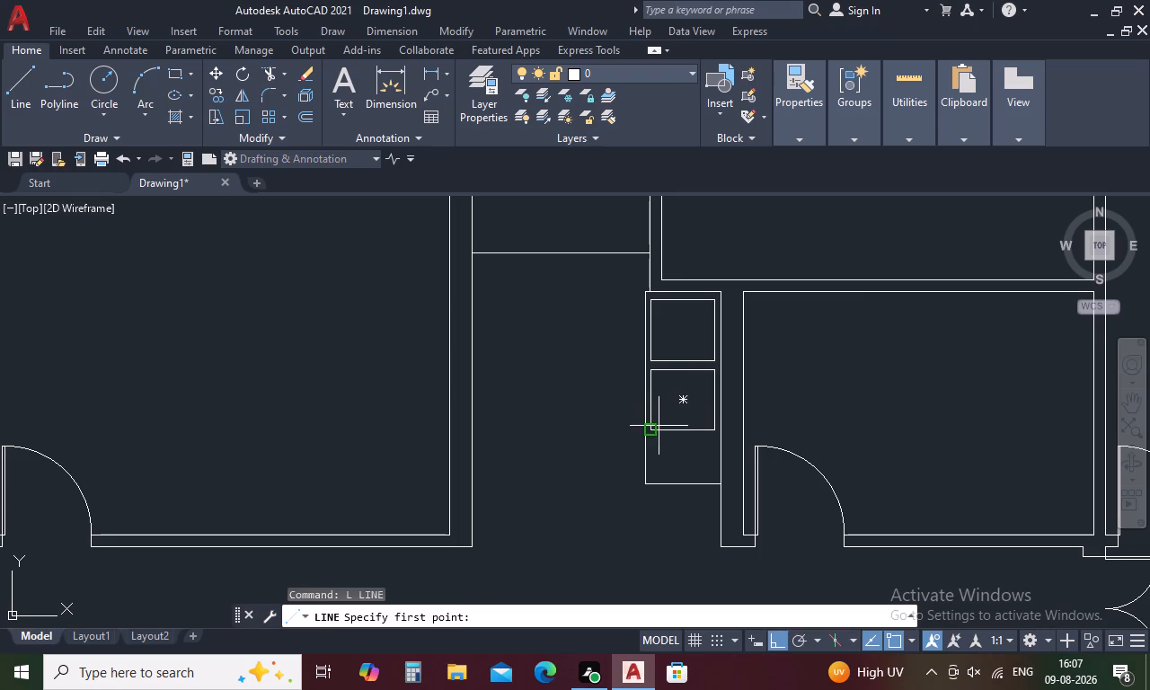
left_click(654, 431)
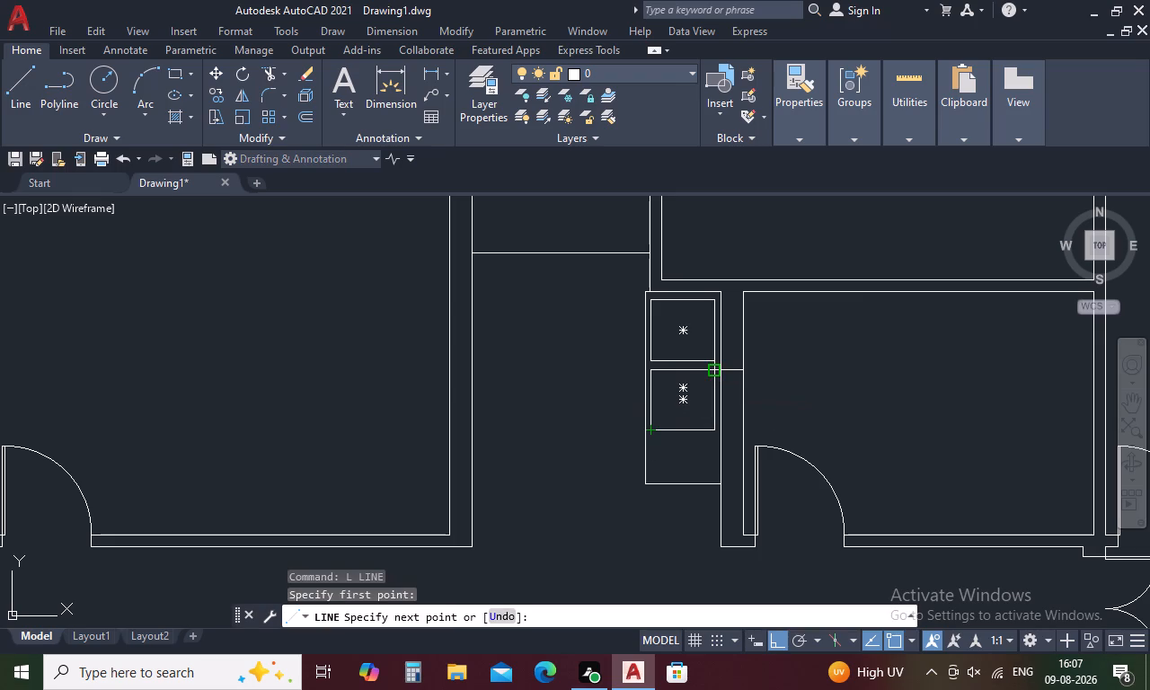
left_click(710, 374)
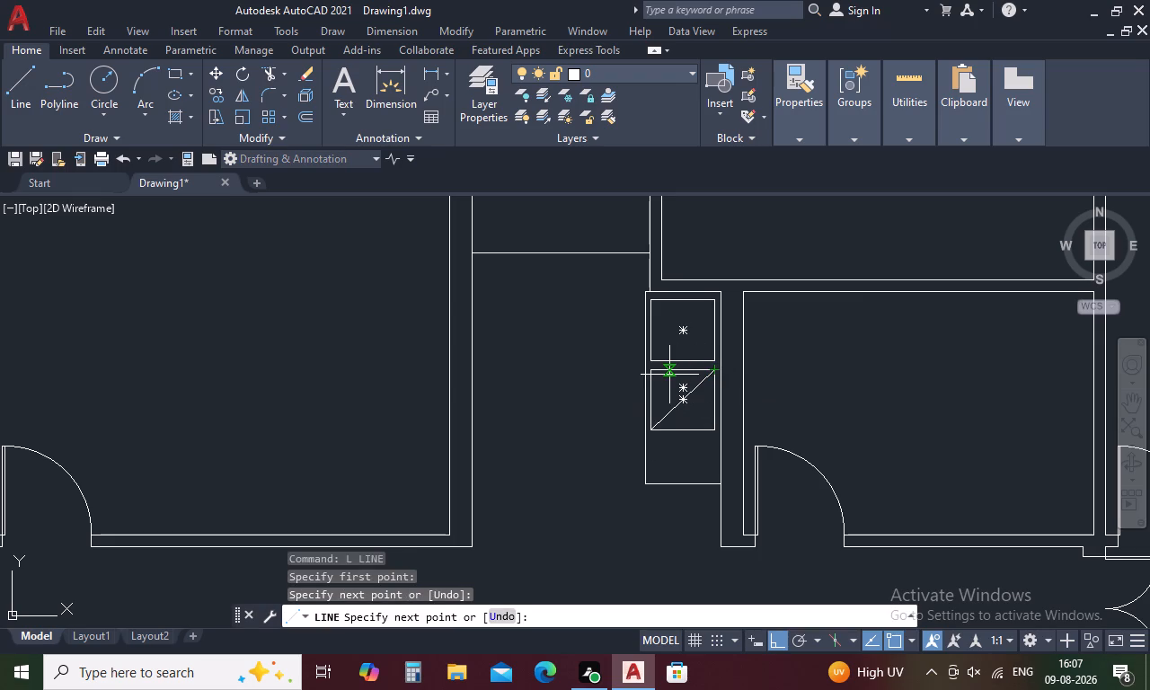
key("space")
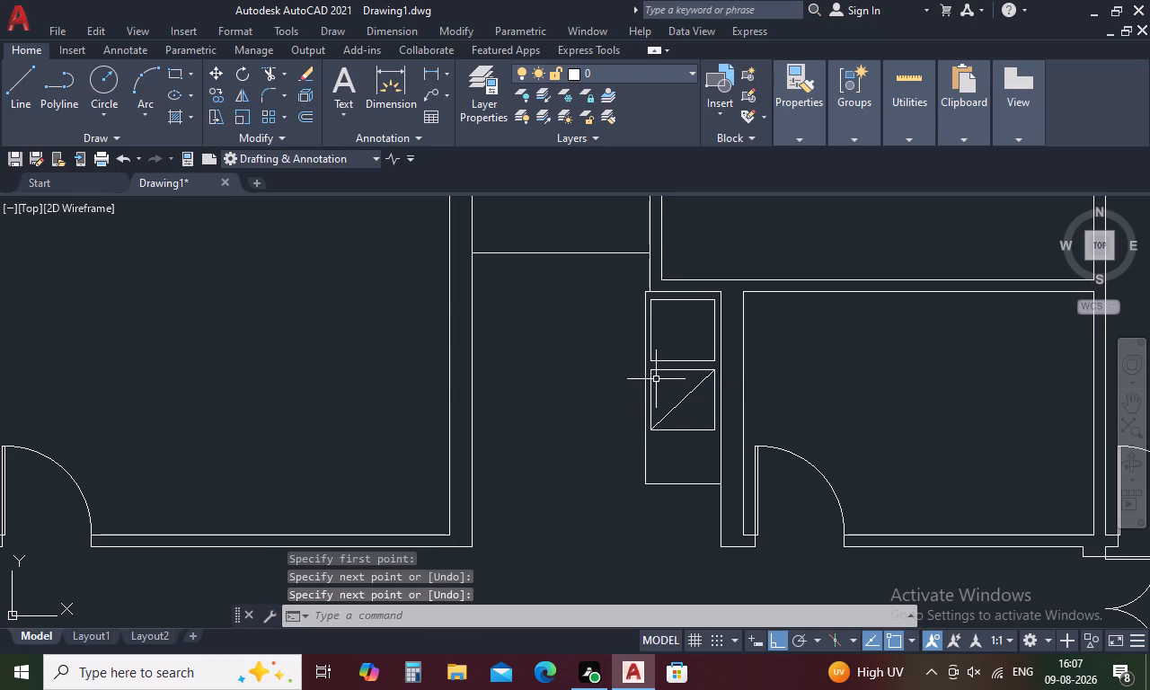
key("space")
left_click(653, 372)
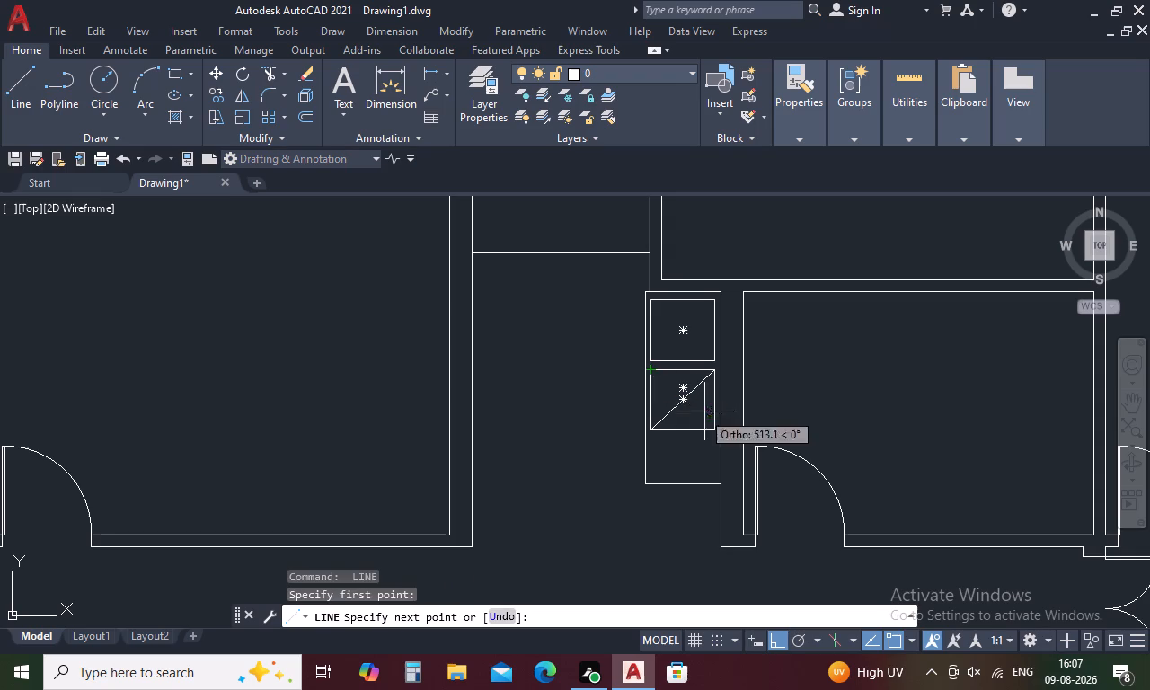
left_click(712, 429)
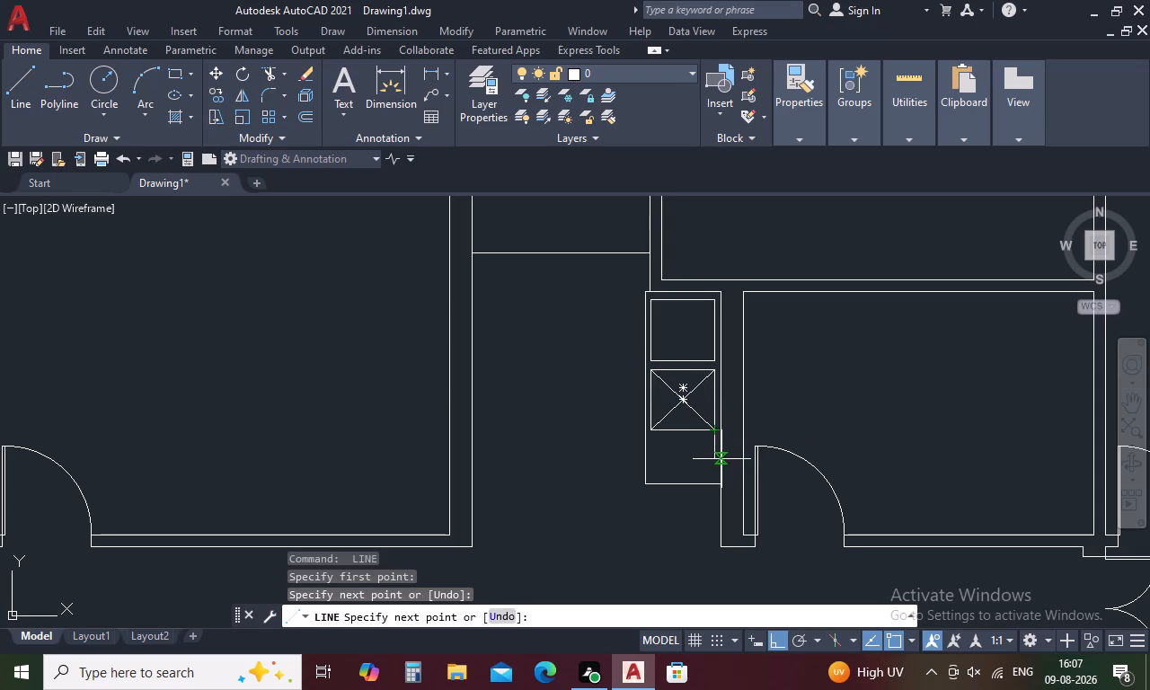
key("space")
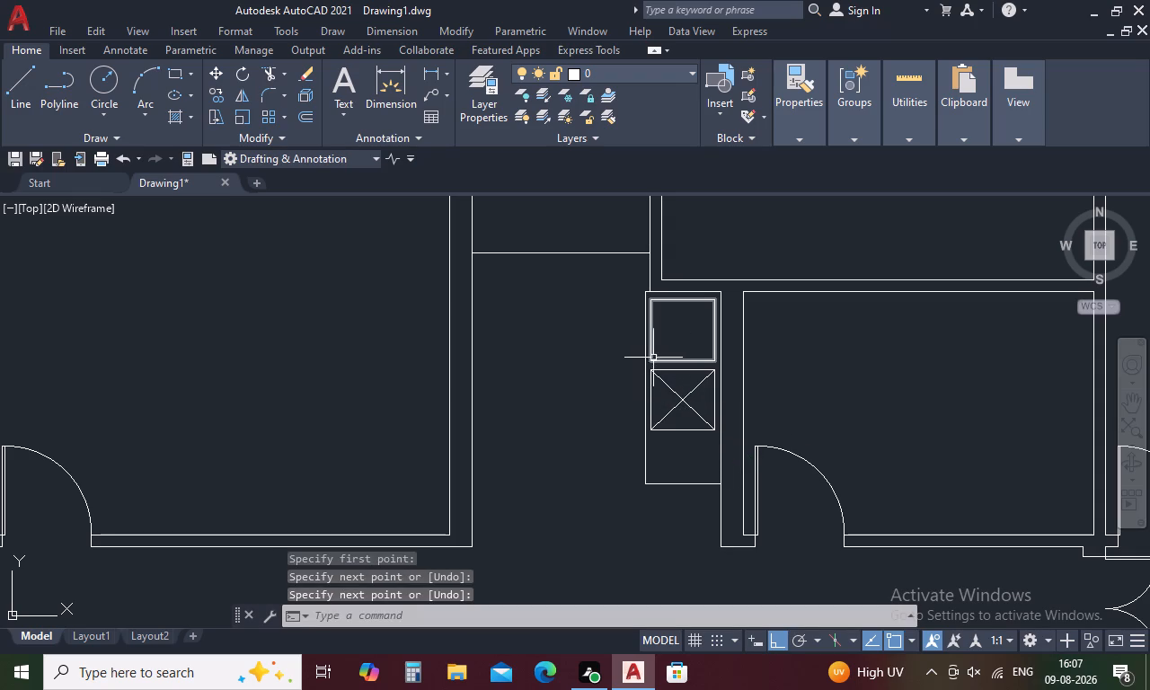
Draw two crossing diagonal lines between opposite corners of the fixture's upper inner rectangle.
key("space")
left_click(650, 358)
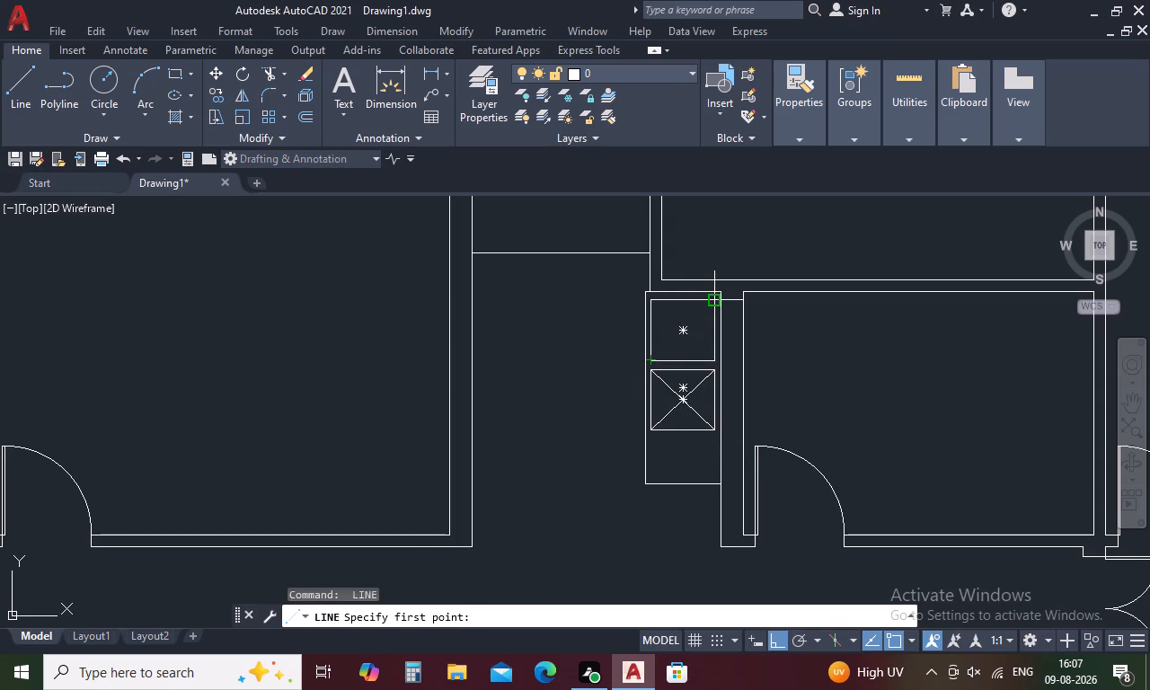
left_click(713, 301)
key("space")
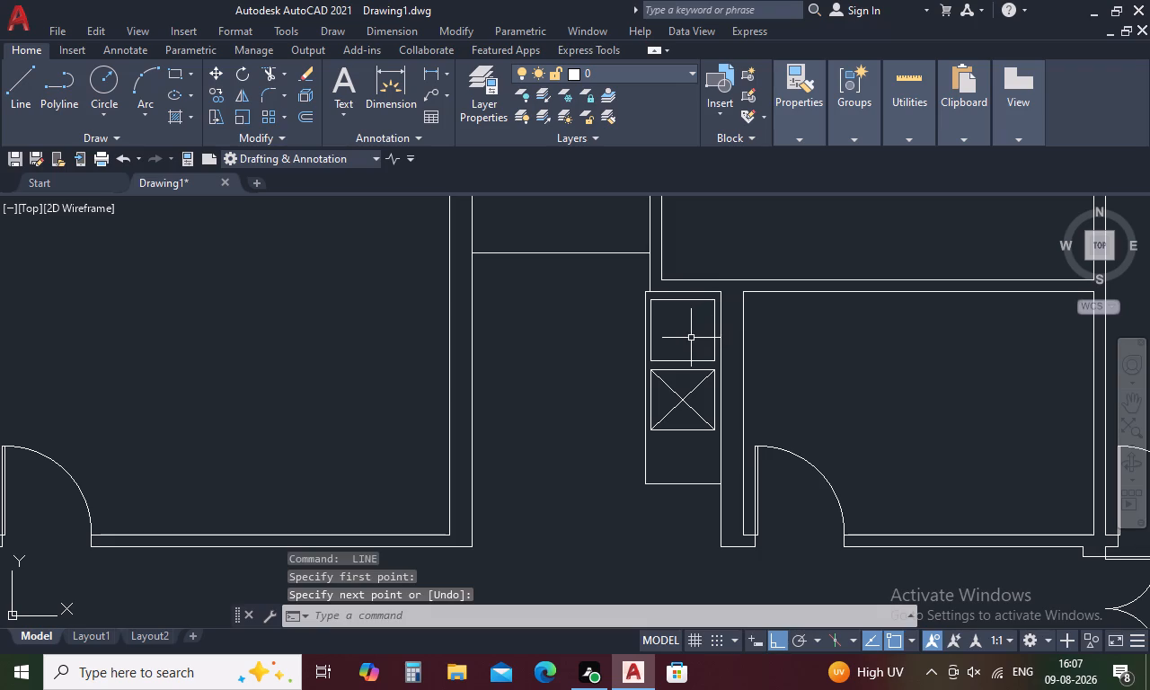
key("space")
left_click(655, 357)
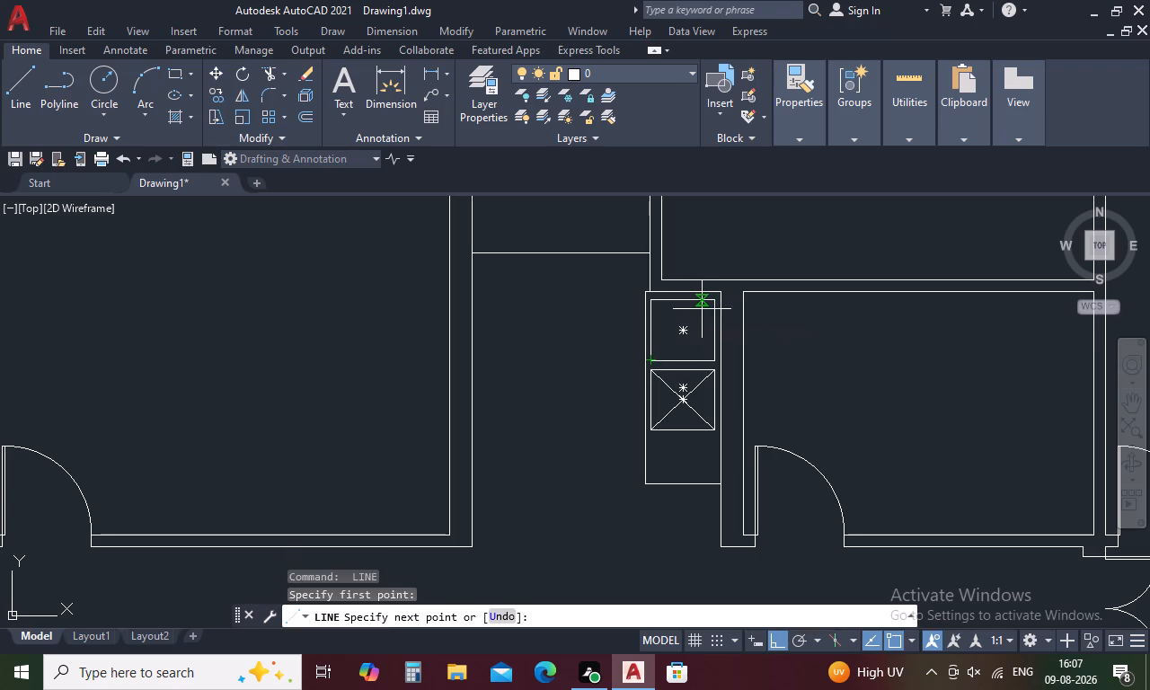
left_click(710, 303)
key("space")
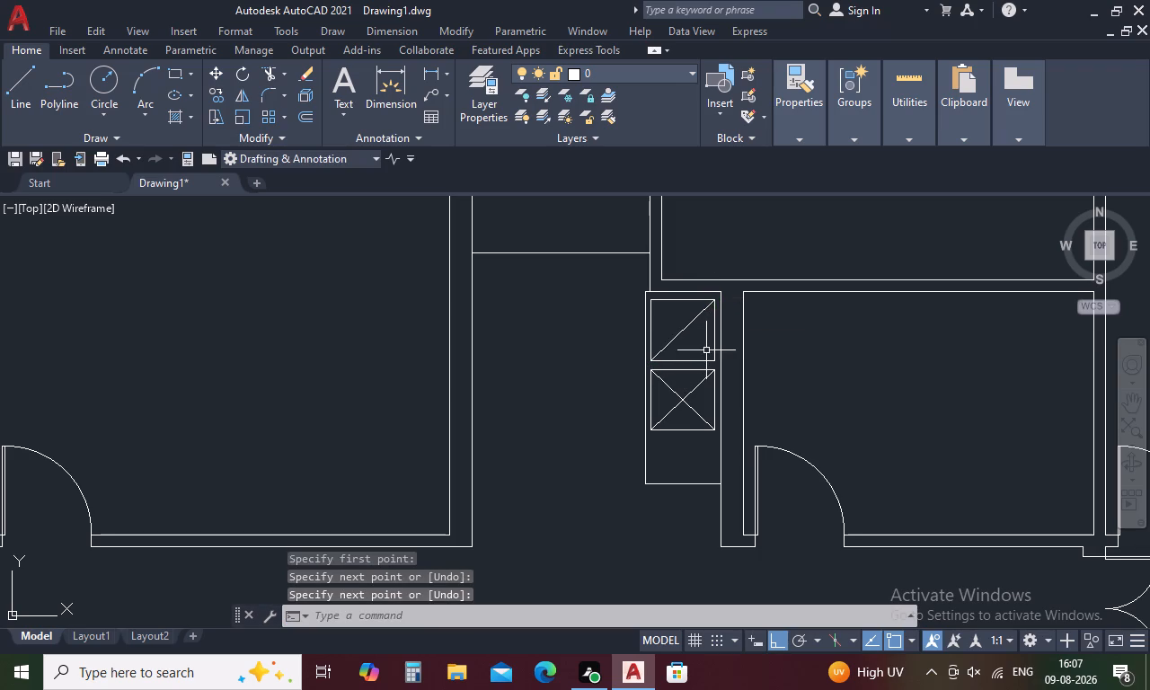
key("space")
left_click(715, 363)
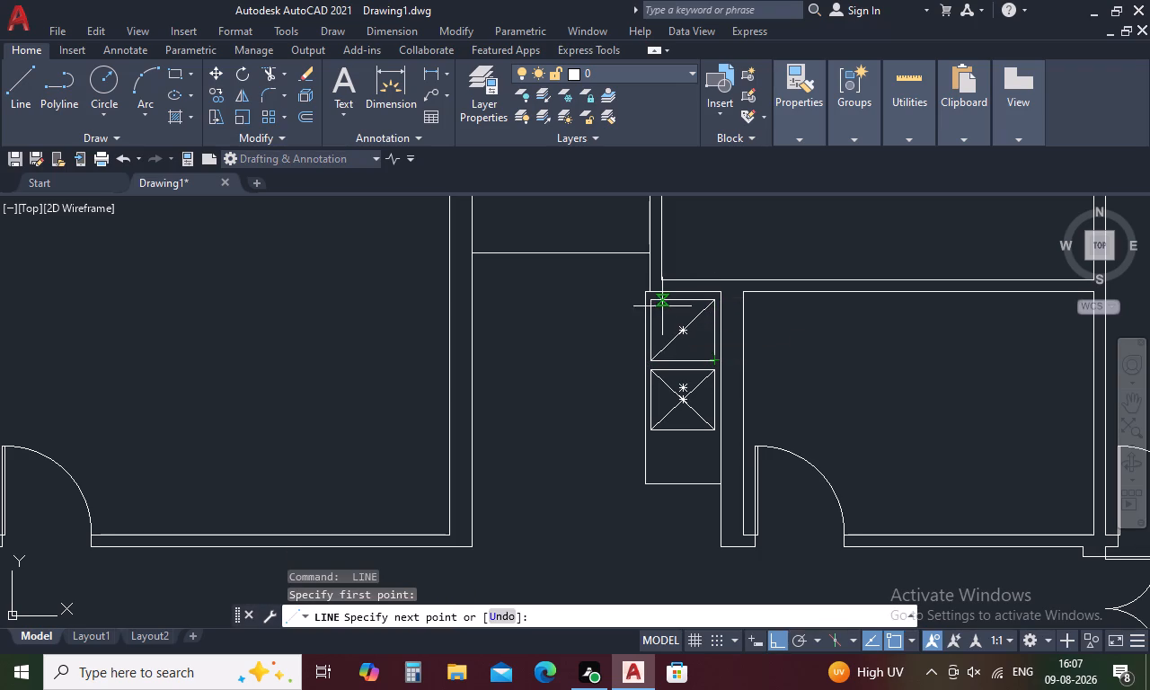
left_click(652, 302)
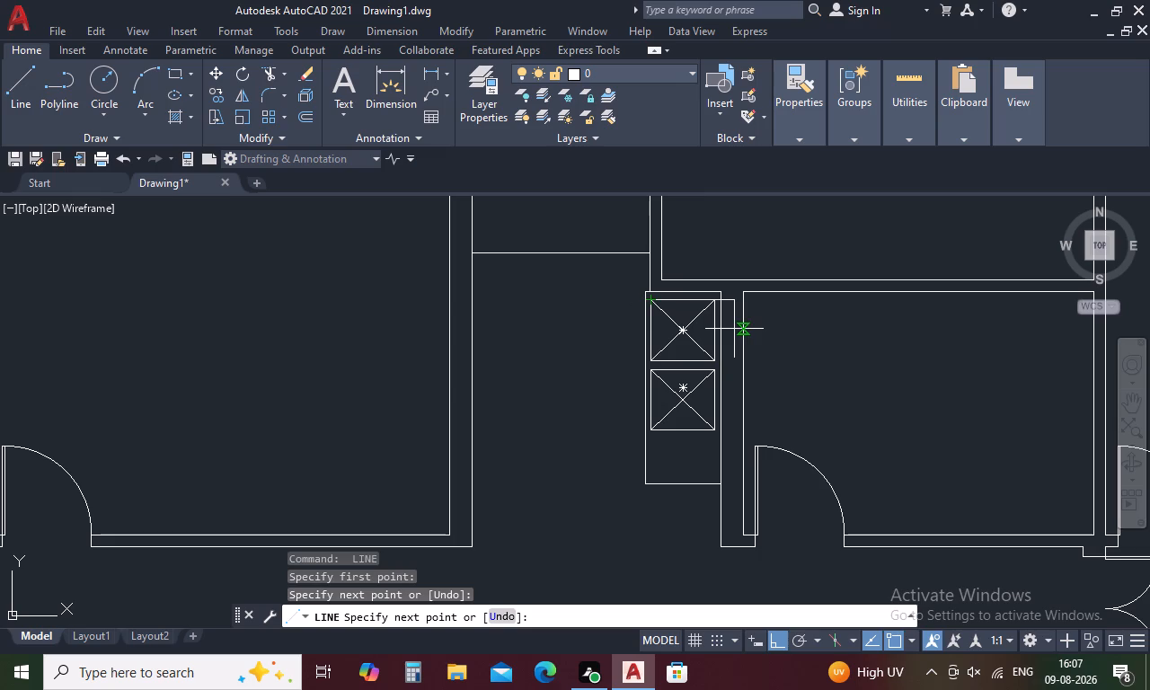
key("Escape")
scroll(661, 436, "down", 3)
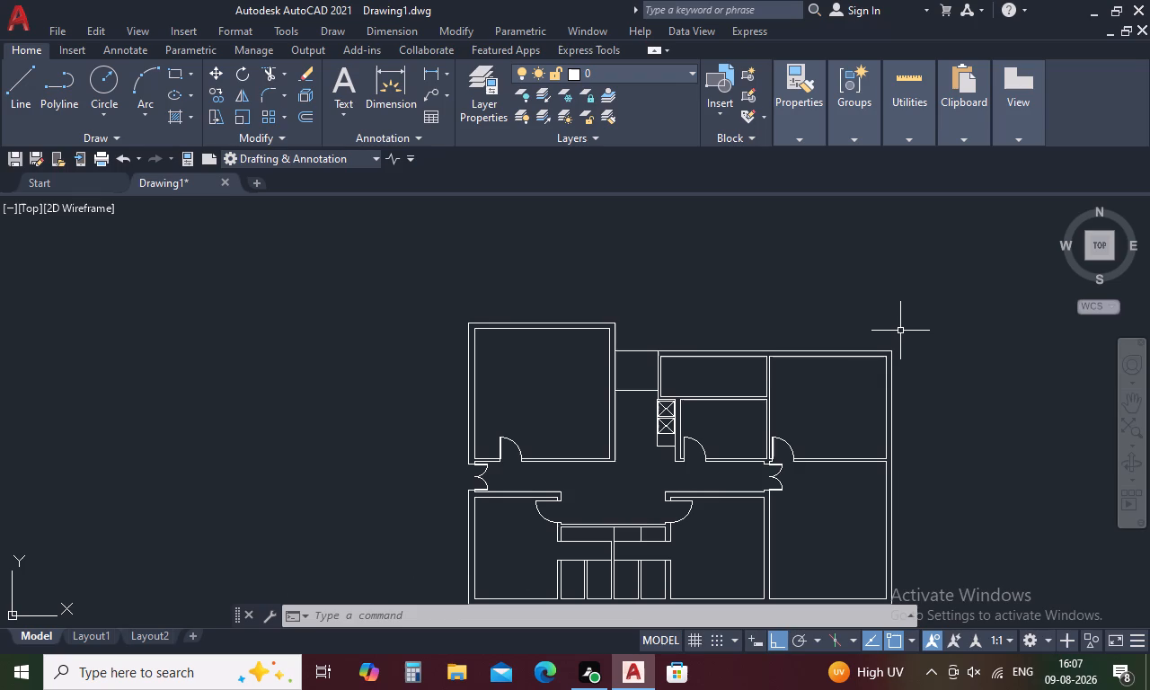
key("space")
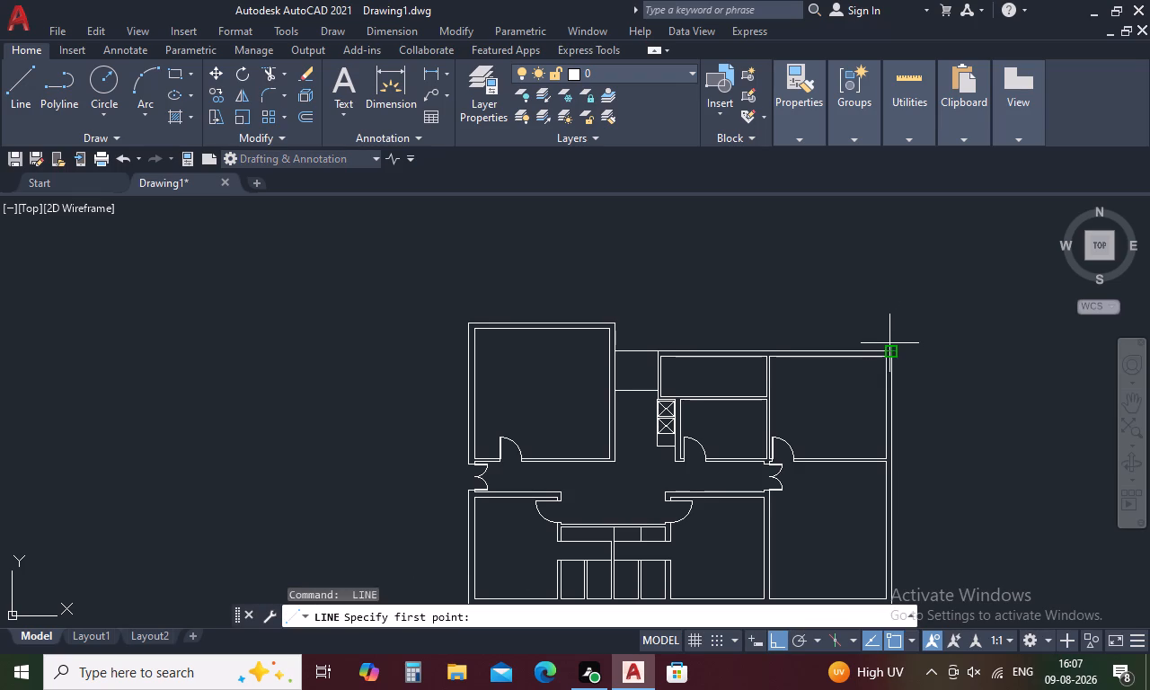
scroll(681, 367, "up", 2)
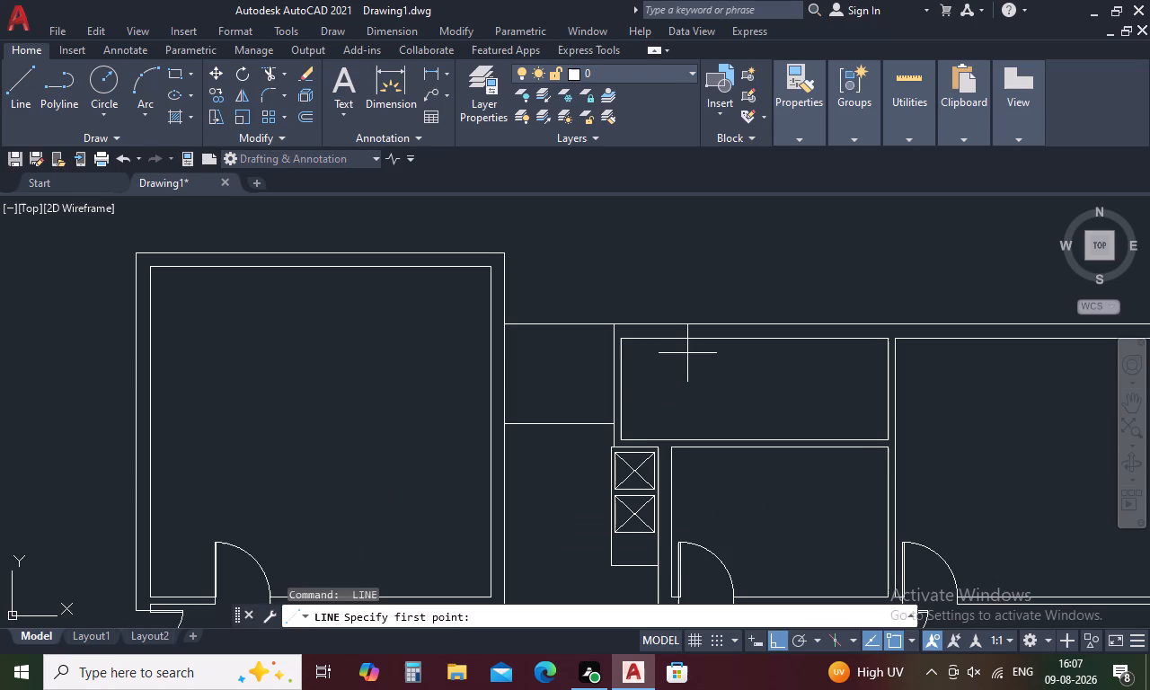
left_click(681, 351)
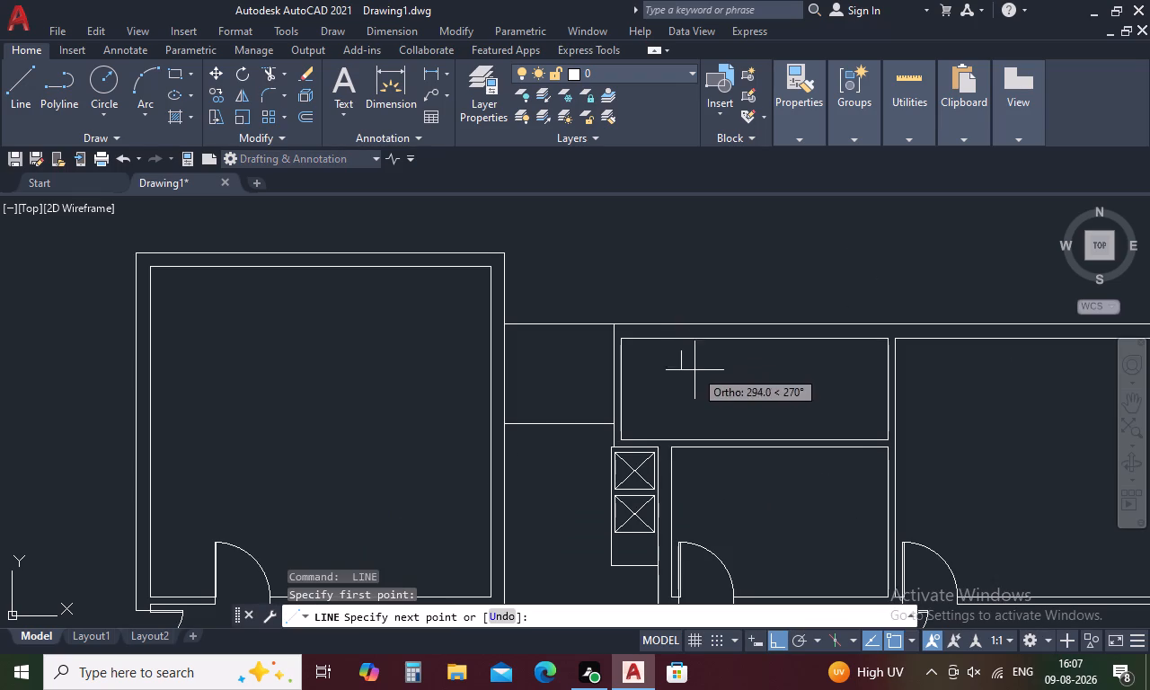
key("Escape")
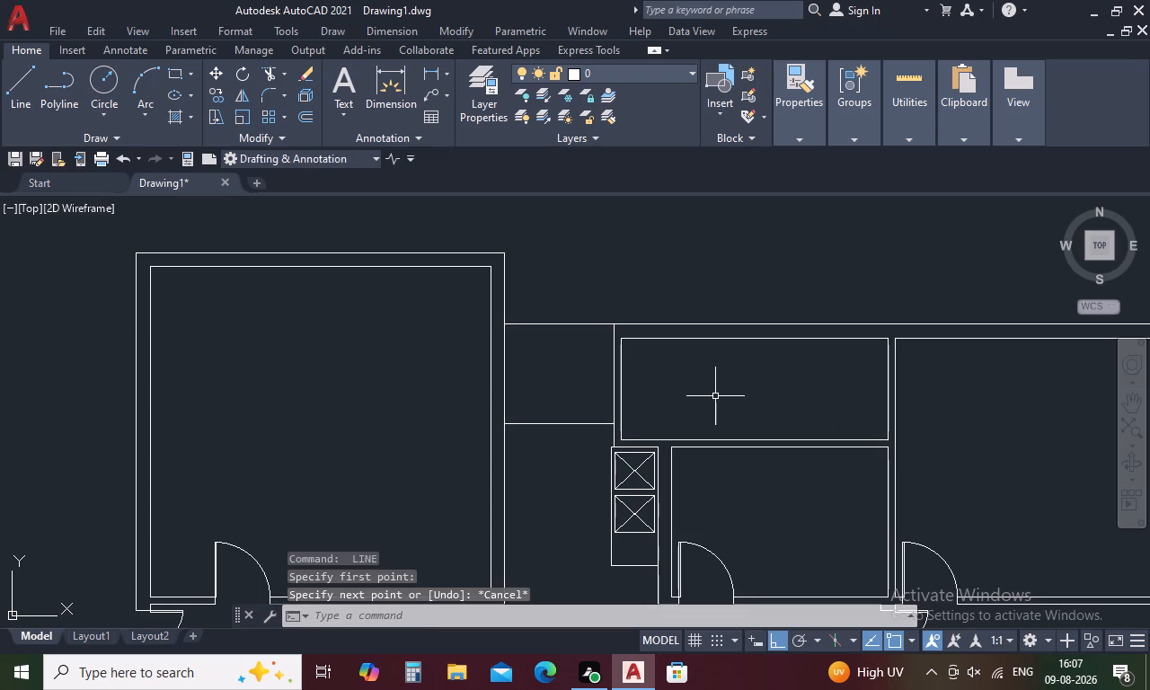
Draw an upright rectangle freehand inside the narrow room above the small central room, clear of its walls.
type("REC")
key("space")
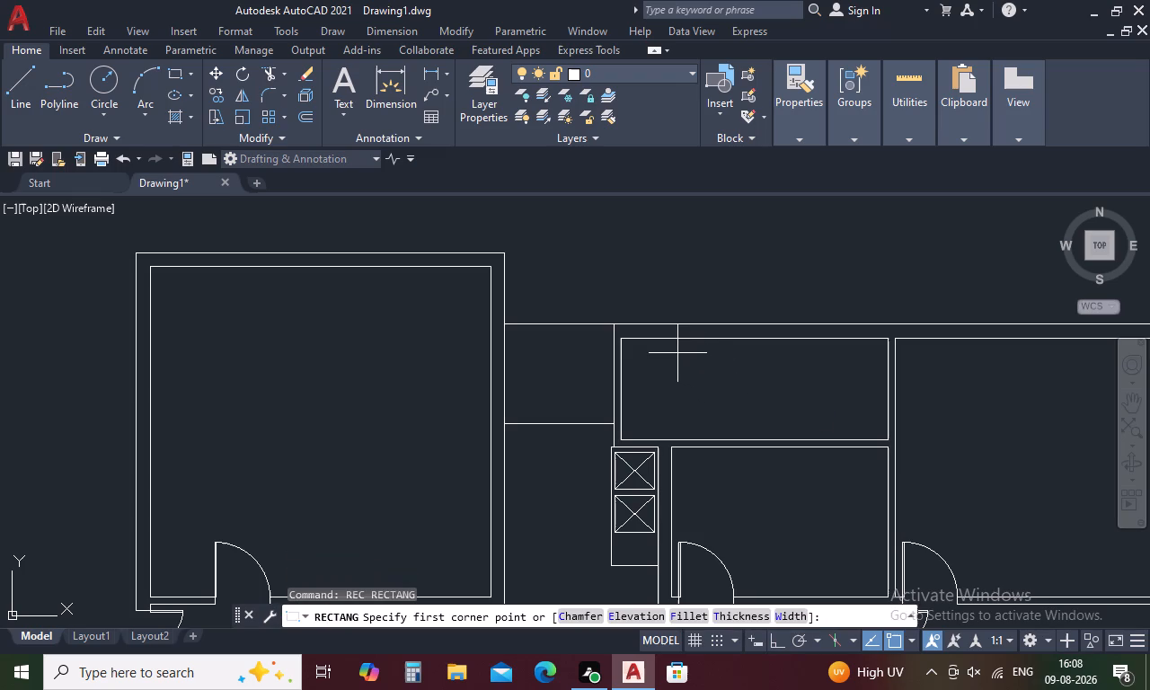
left_click(693, 353)
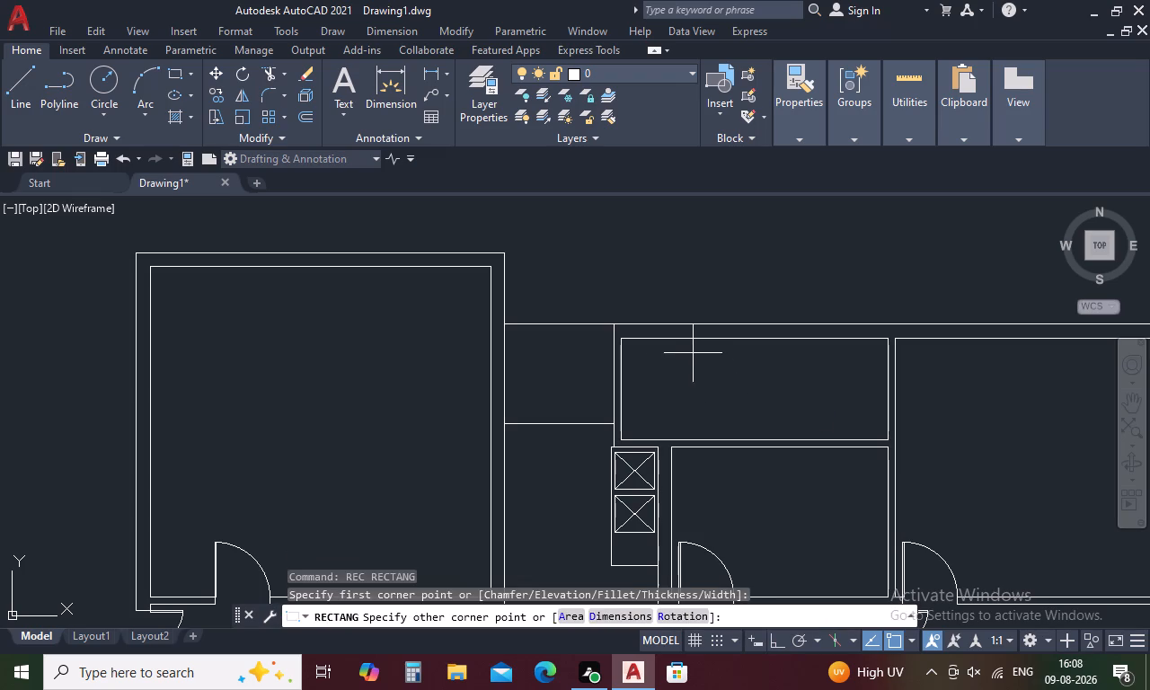
left_click(744, 427)
key("Escape")
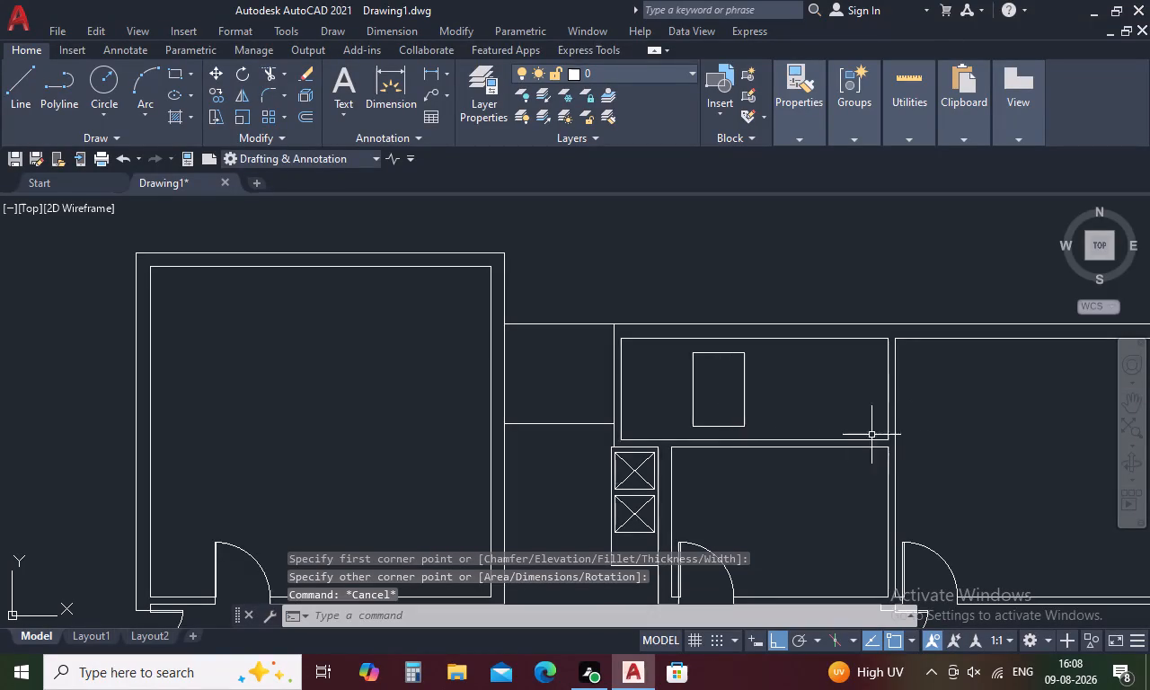
Insert the recently used wood-grain Dining Set block in the upper middle of the large room with the single door.
left_click(746, 391)
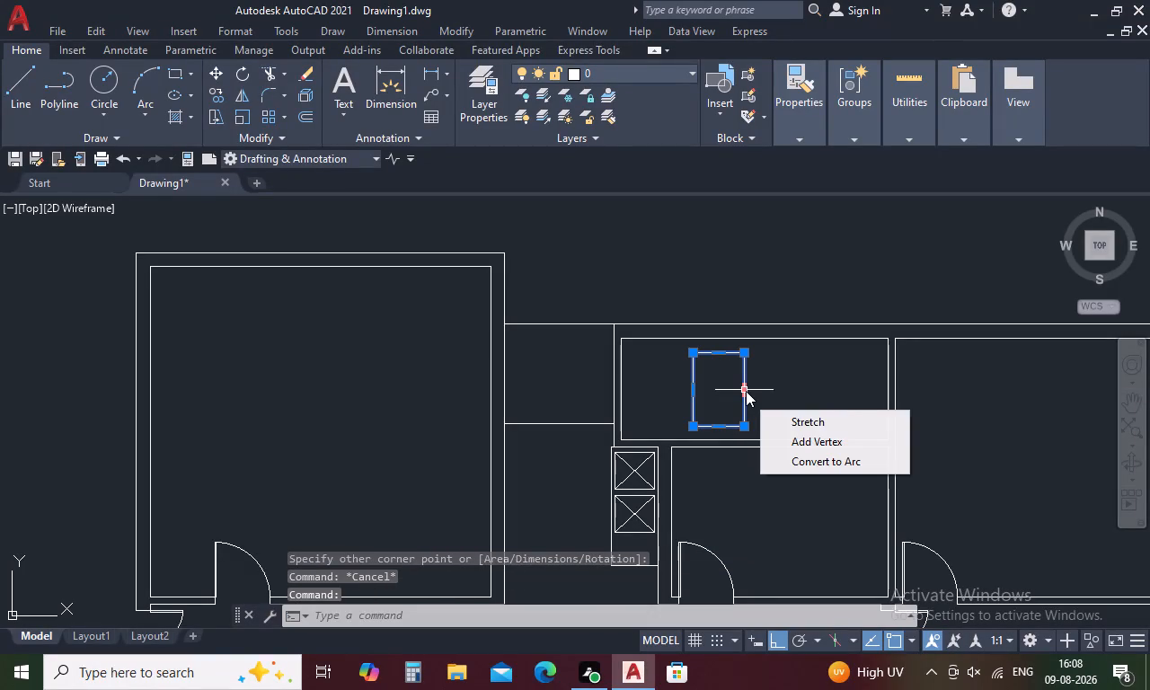
key("m")
key("i")
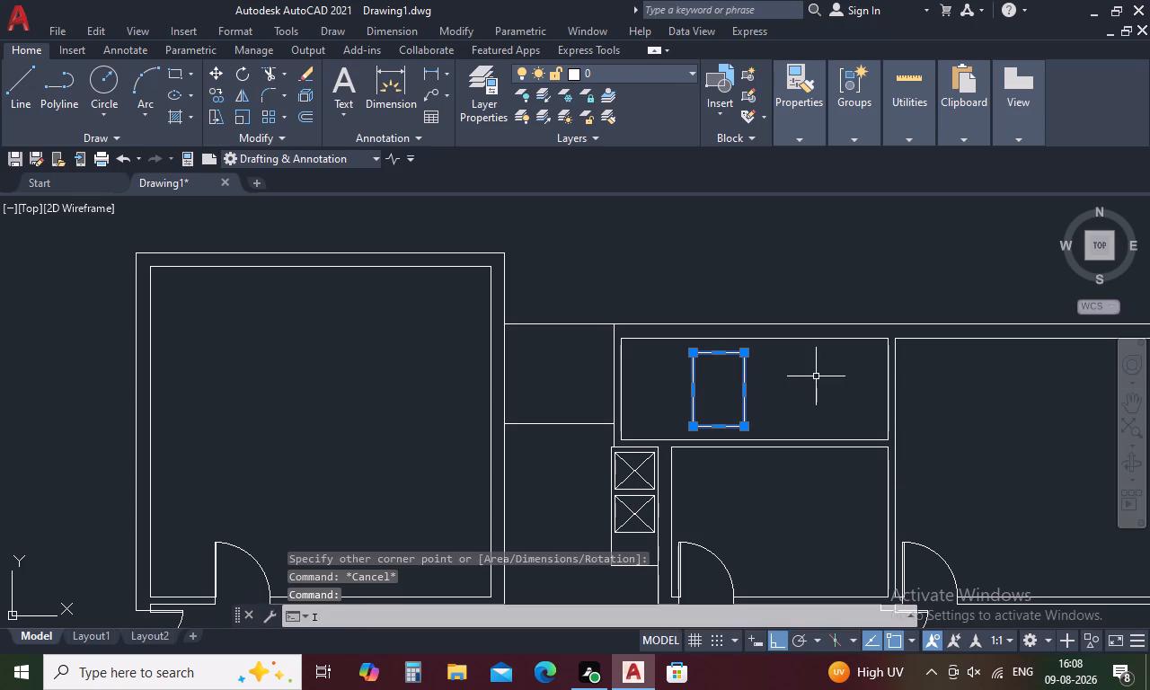
key("space")
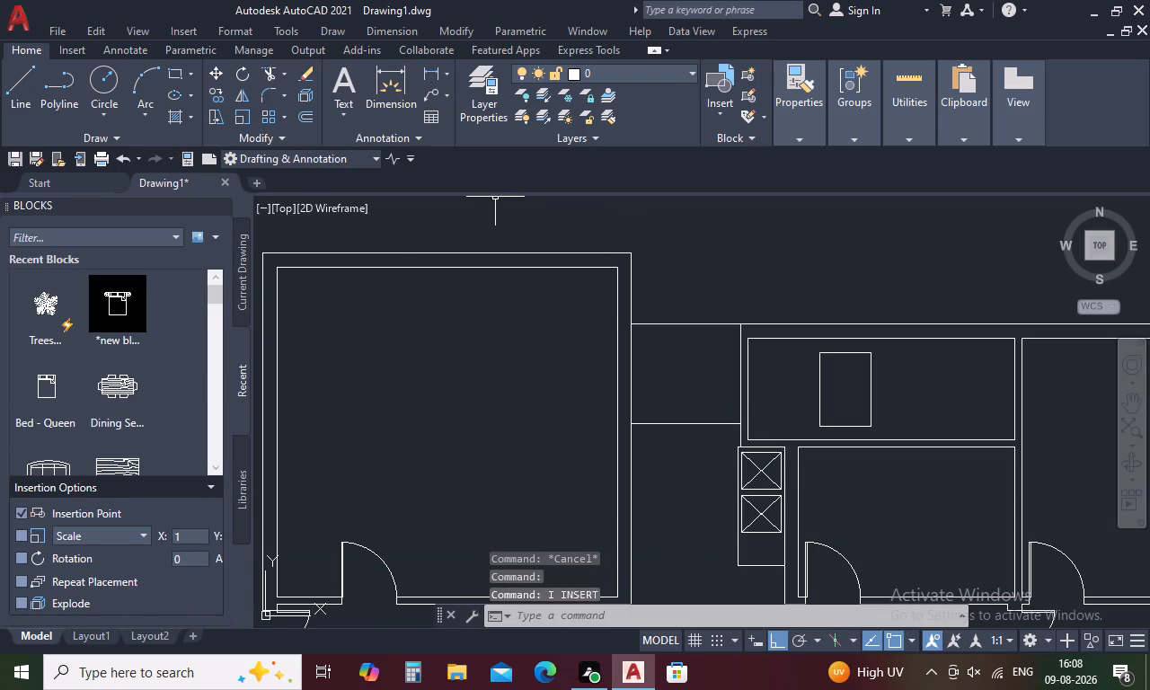
scroll(100, 344, "down", 2)
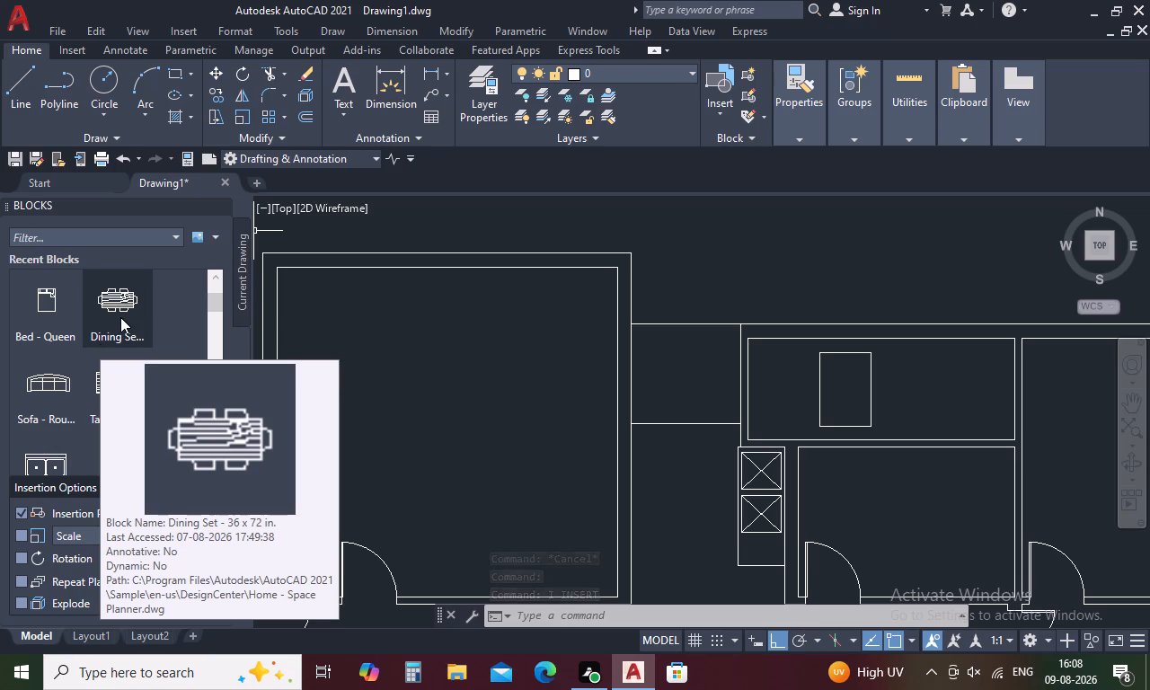
scroll(120, 317, "down", 1)
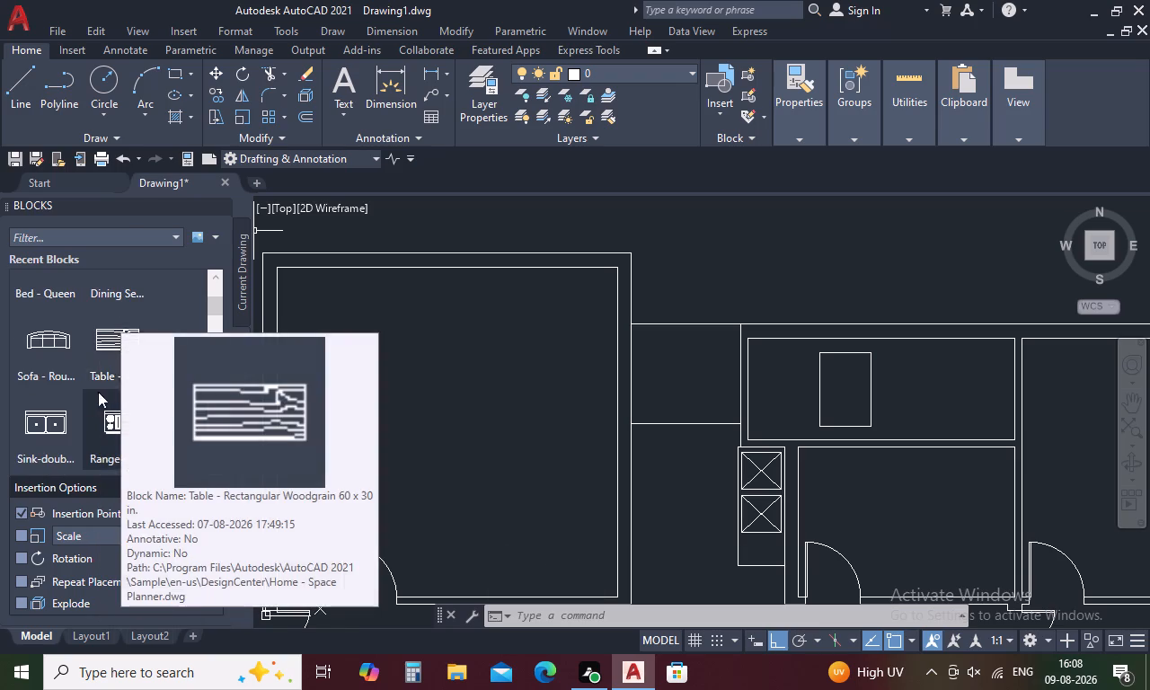
scroll(83, 399, "down", 4)
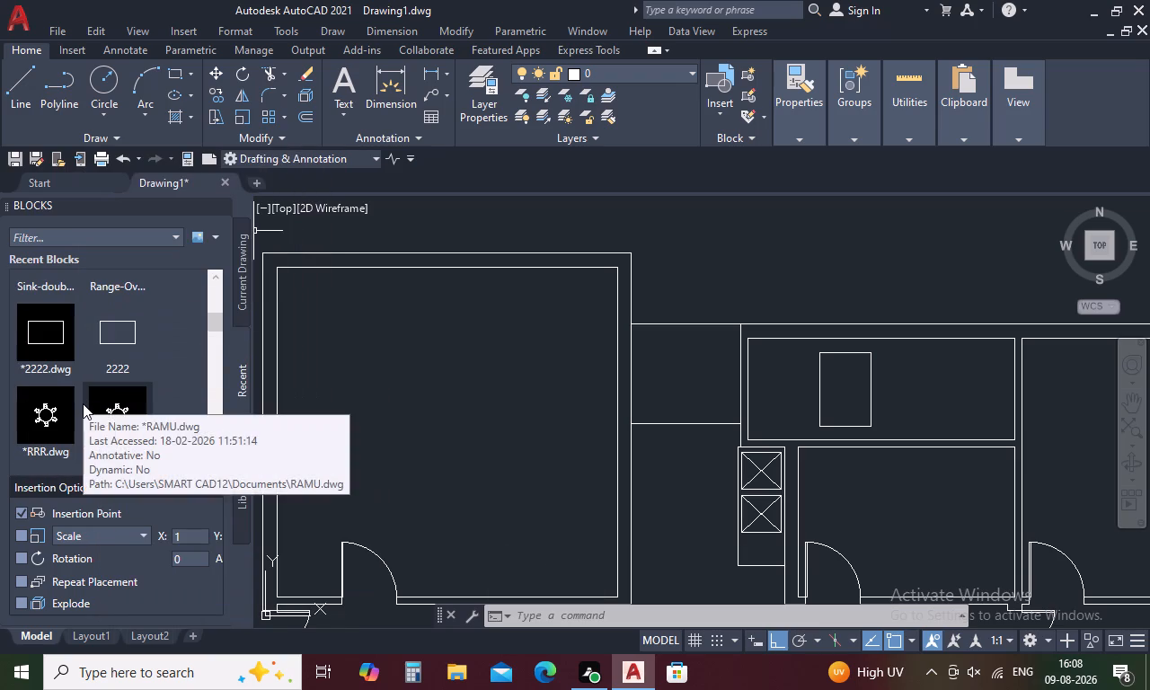
scroll(83, 403, "down", 4)
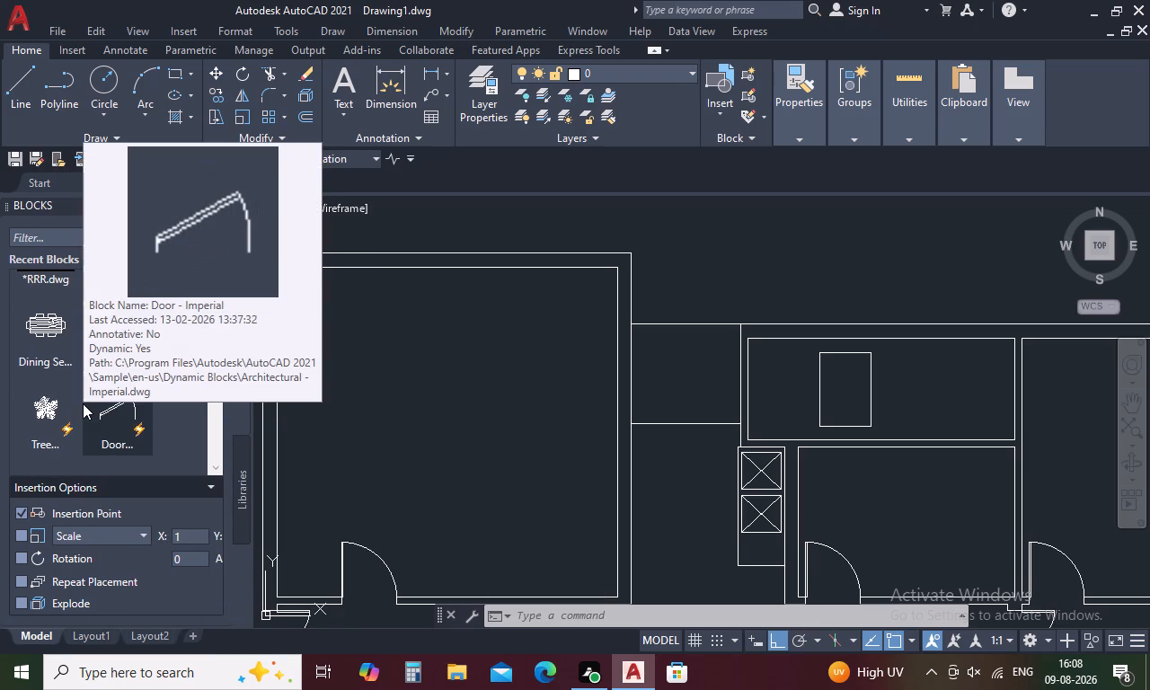
left_click(66, 323)
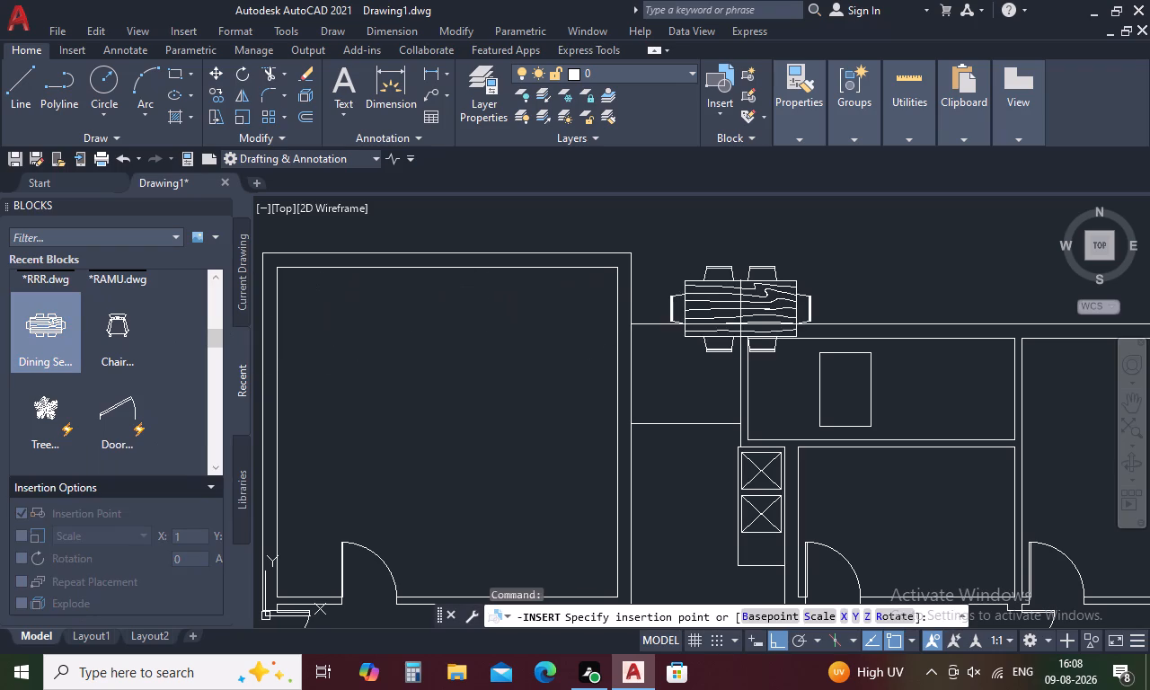
left_click(440, 354)
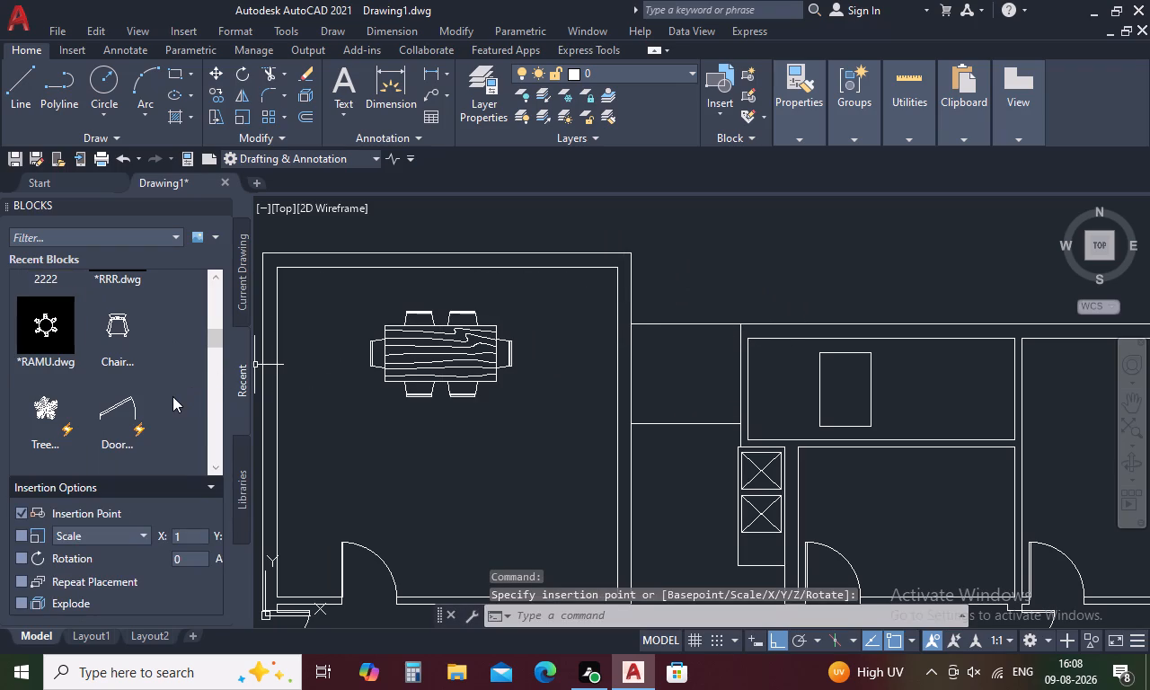
Browse through the recently used blocks for further pieces to place in the plan.
scroll(93, 358, "down", 1)
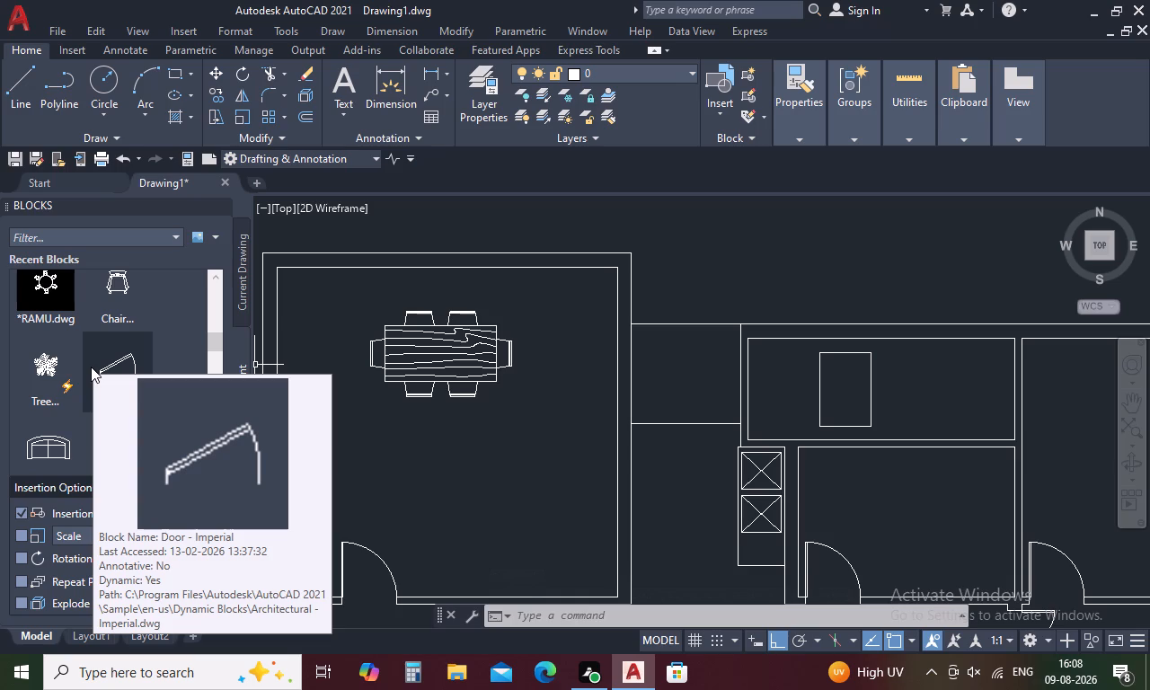
scroll(72, 398, "down", 2)
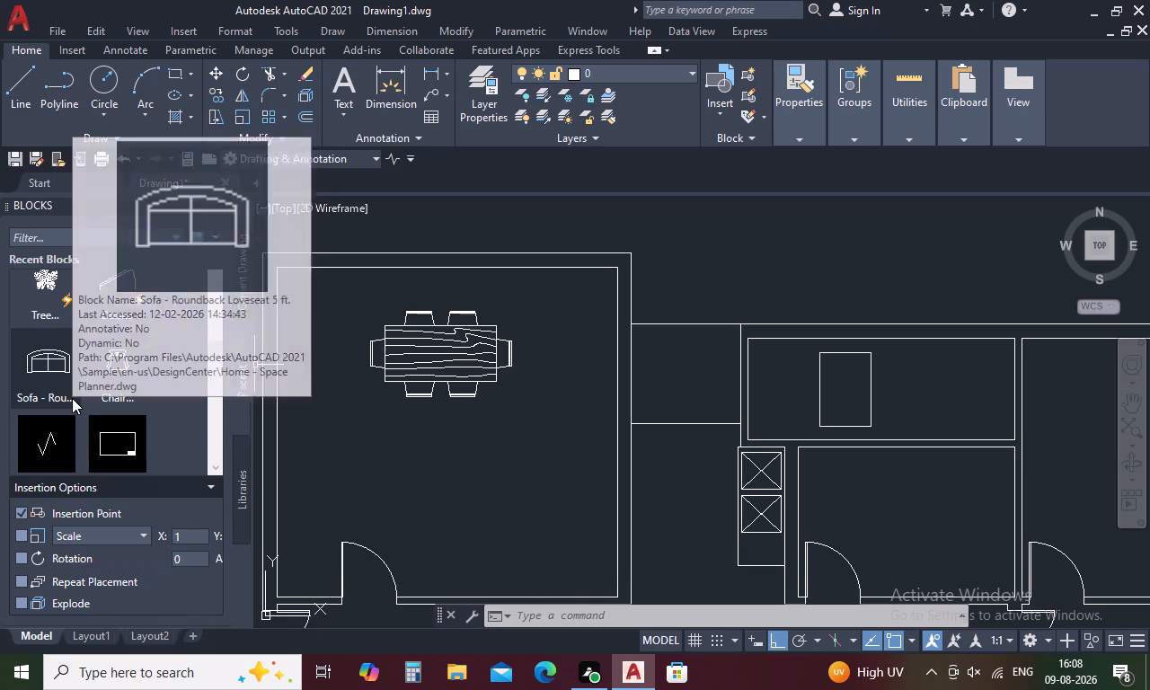
scroll(72, 398, "down", 5)
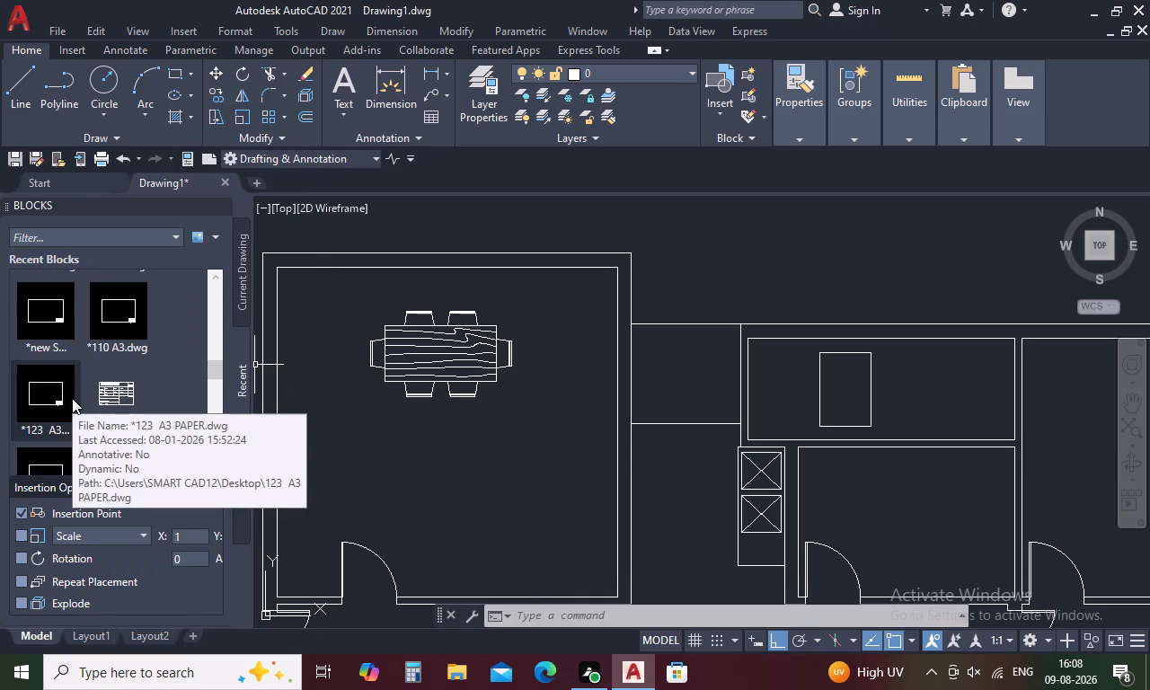
scroll(72, 398, "down", 3)
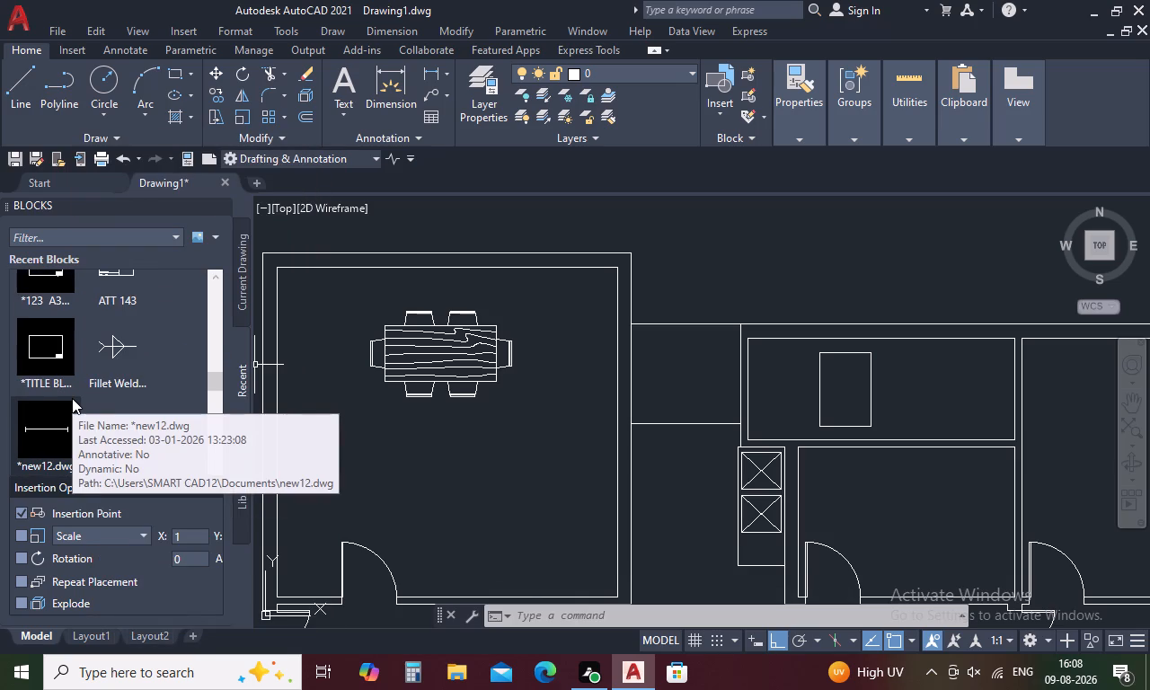
scroll(103, 378, "down", 6)
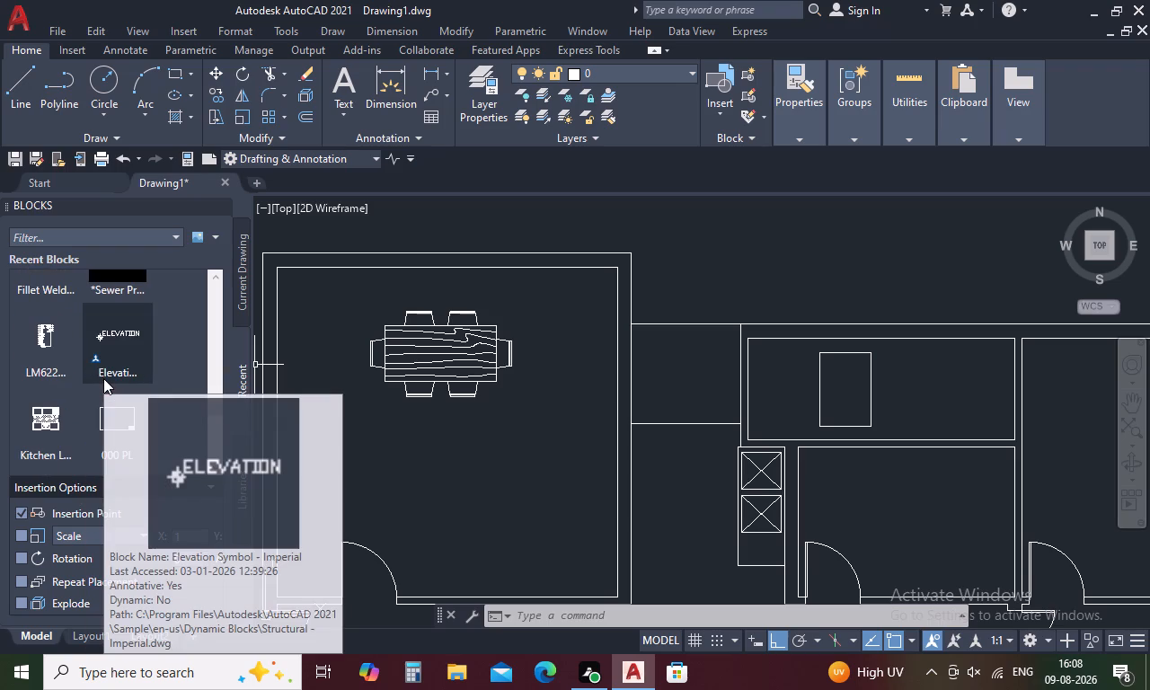
scroll(84, 388, "down", 3)
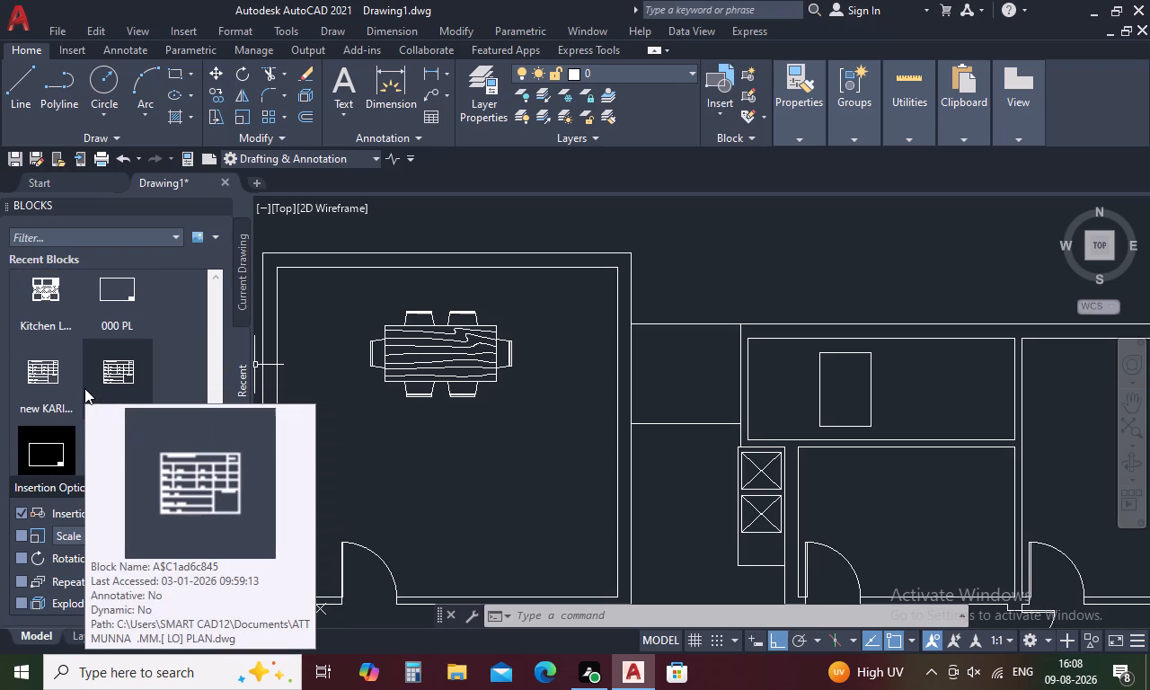
scroll(84, 388, "down", 10)
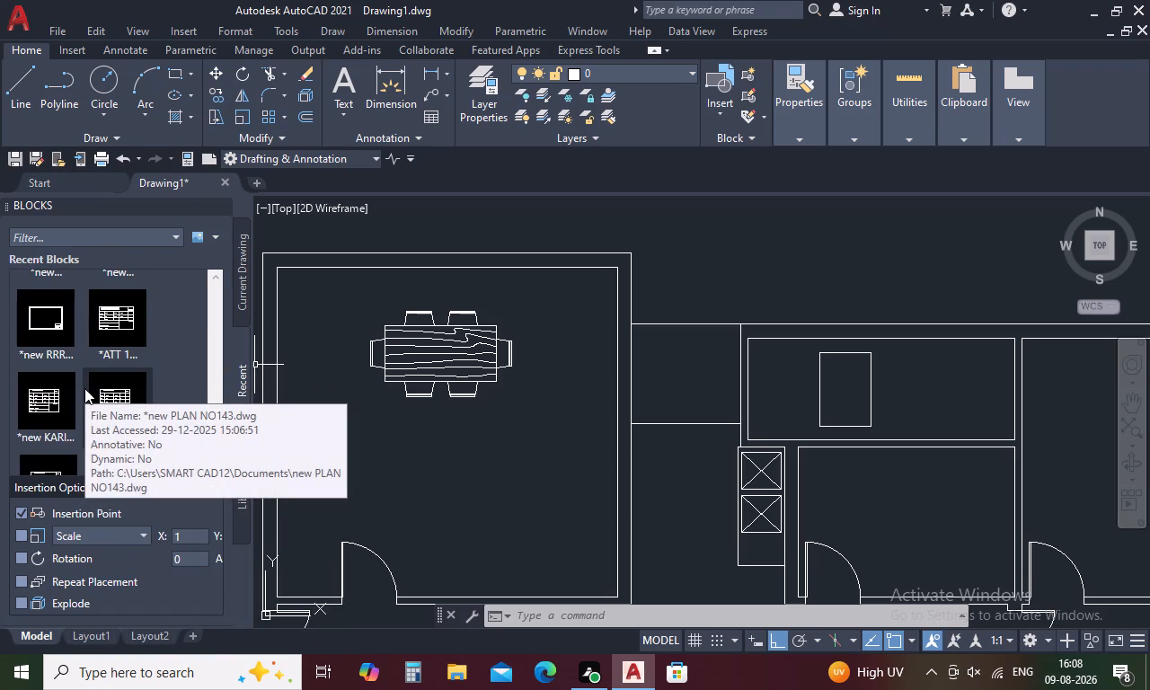
scroll(84, 388, "down", 7)
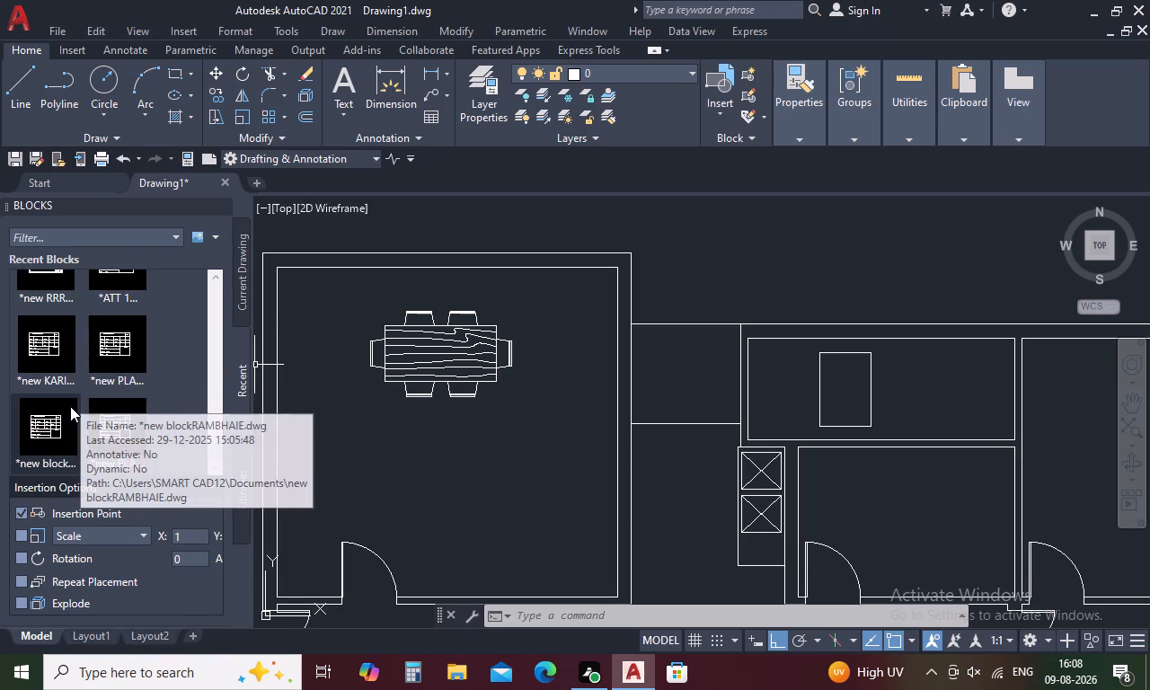
left_click(58, 361)
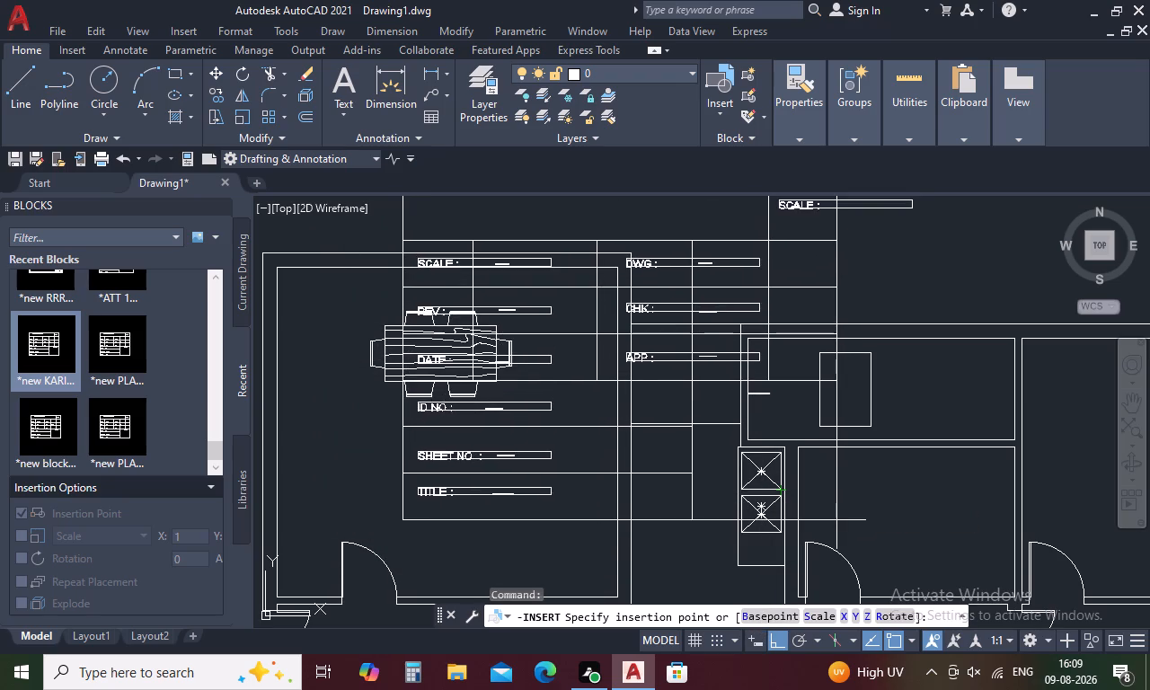
key("Escape")
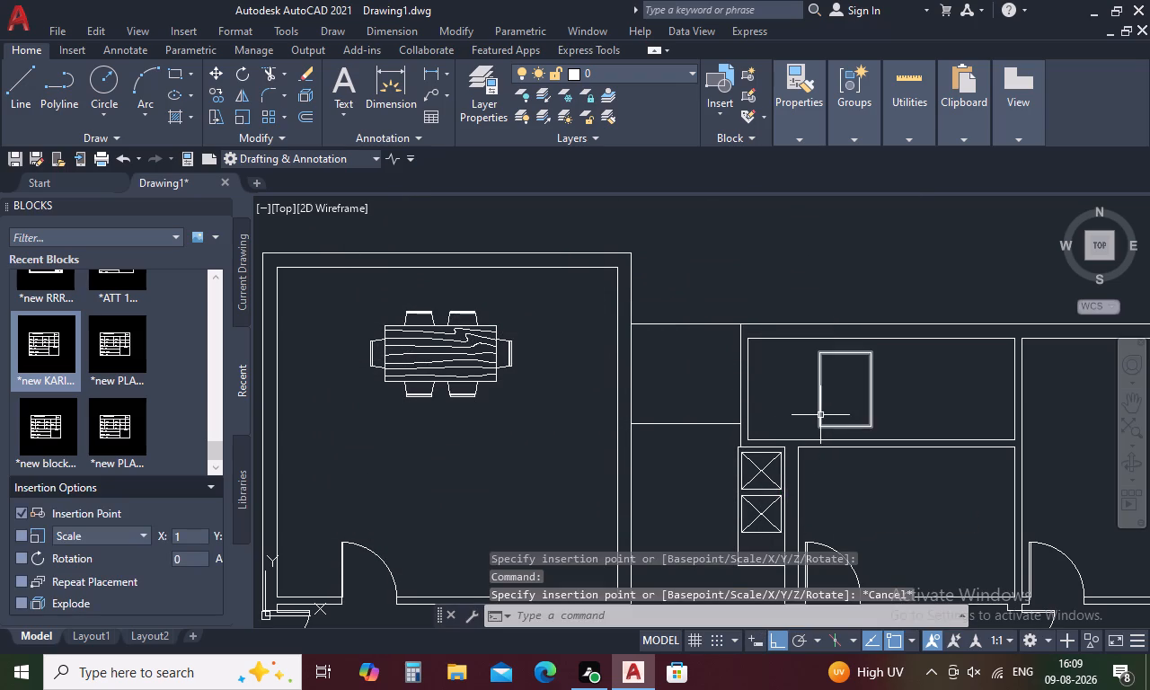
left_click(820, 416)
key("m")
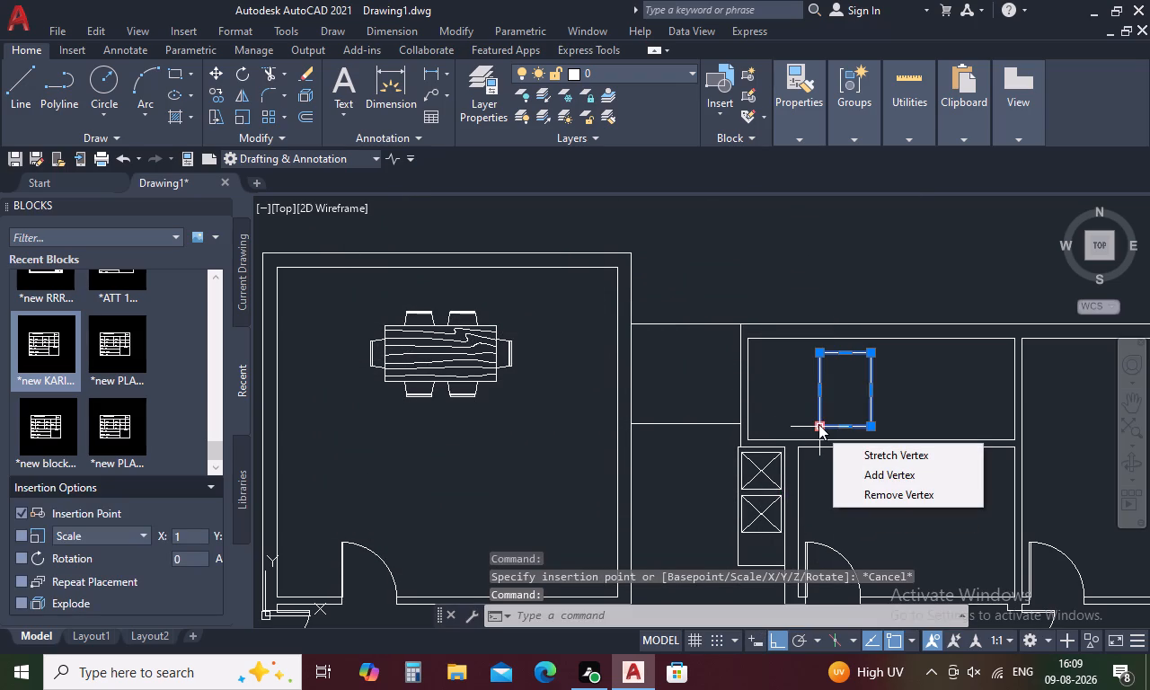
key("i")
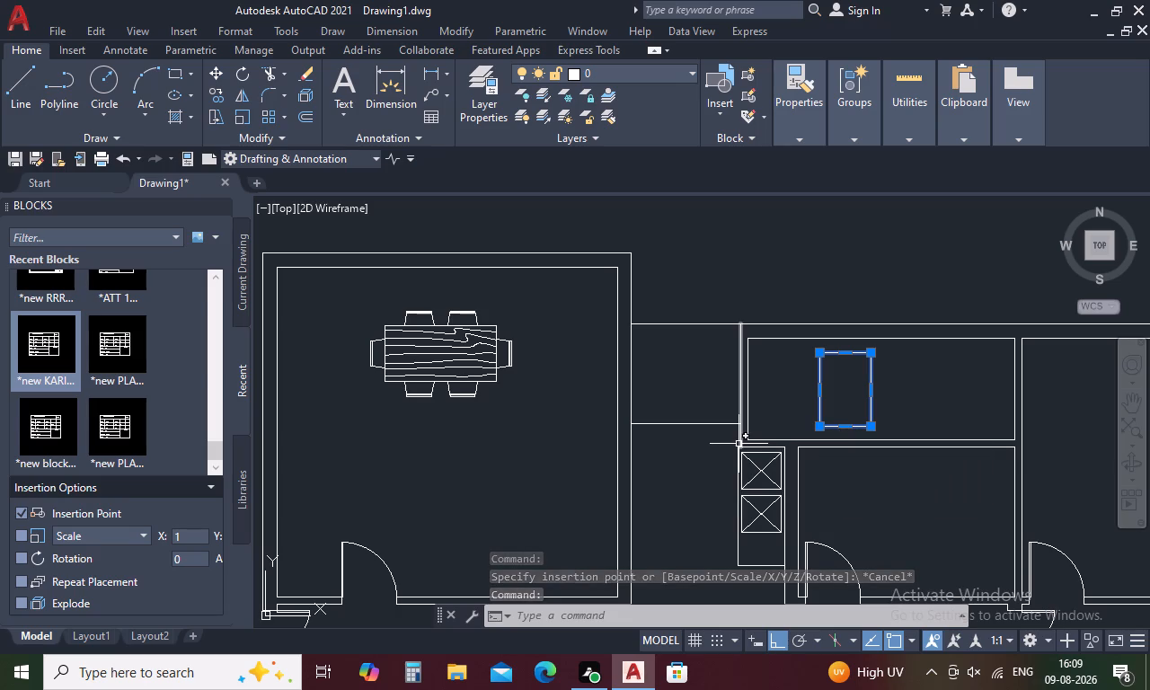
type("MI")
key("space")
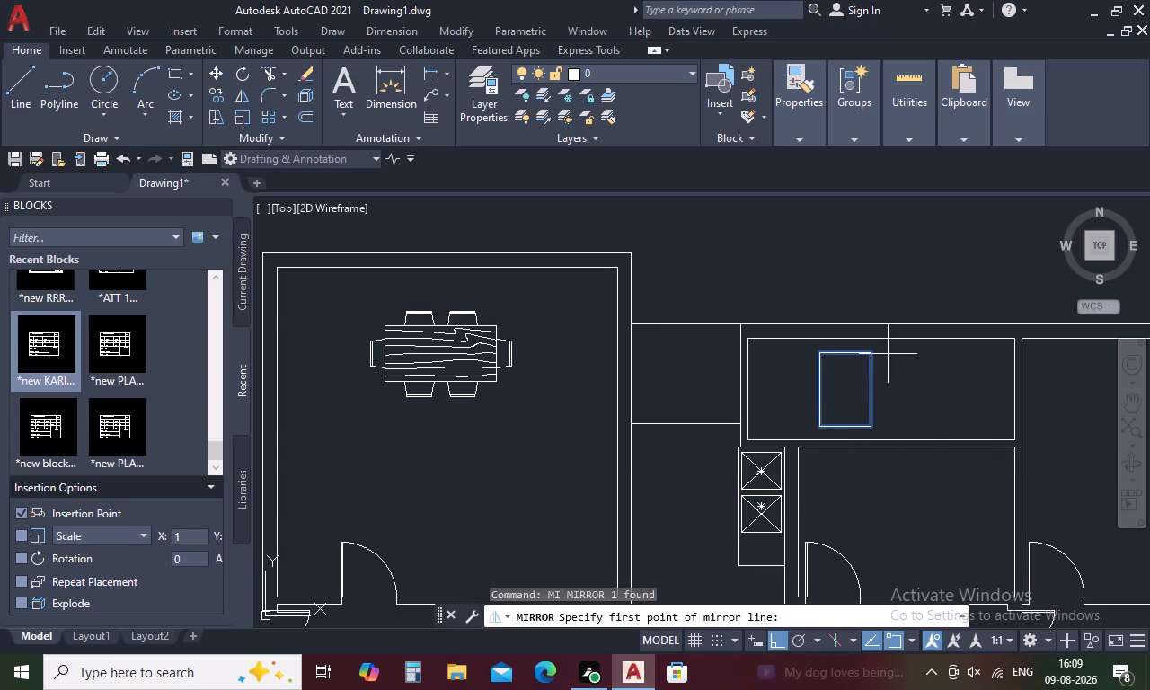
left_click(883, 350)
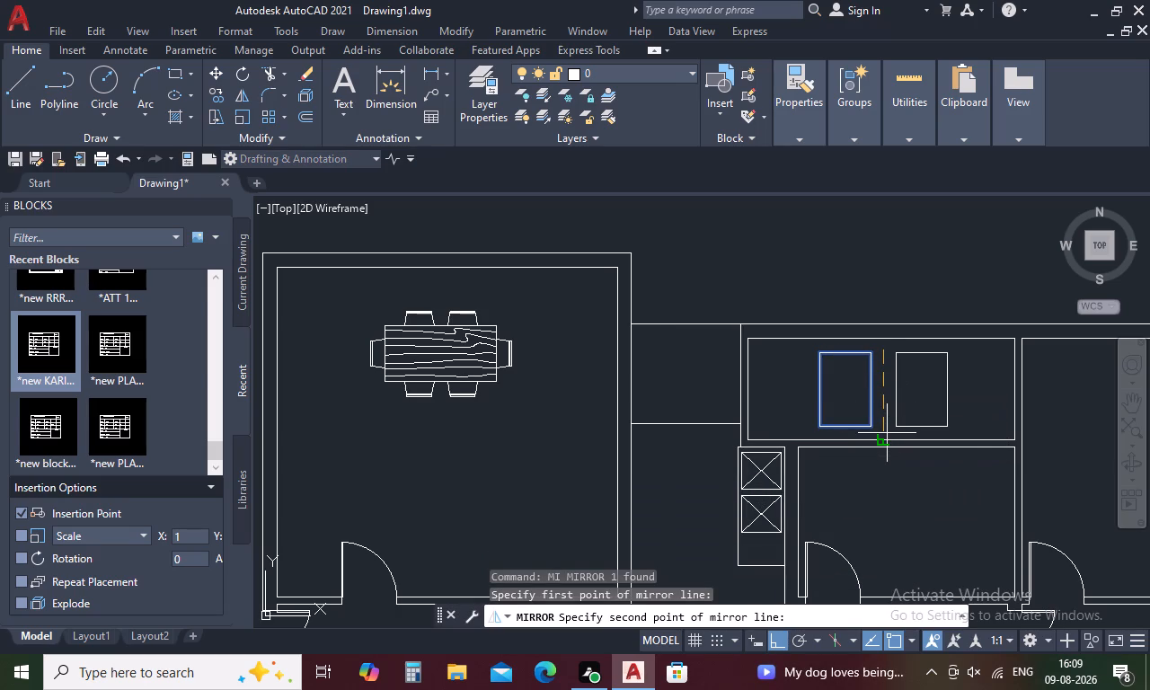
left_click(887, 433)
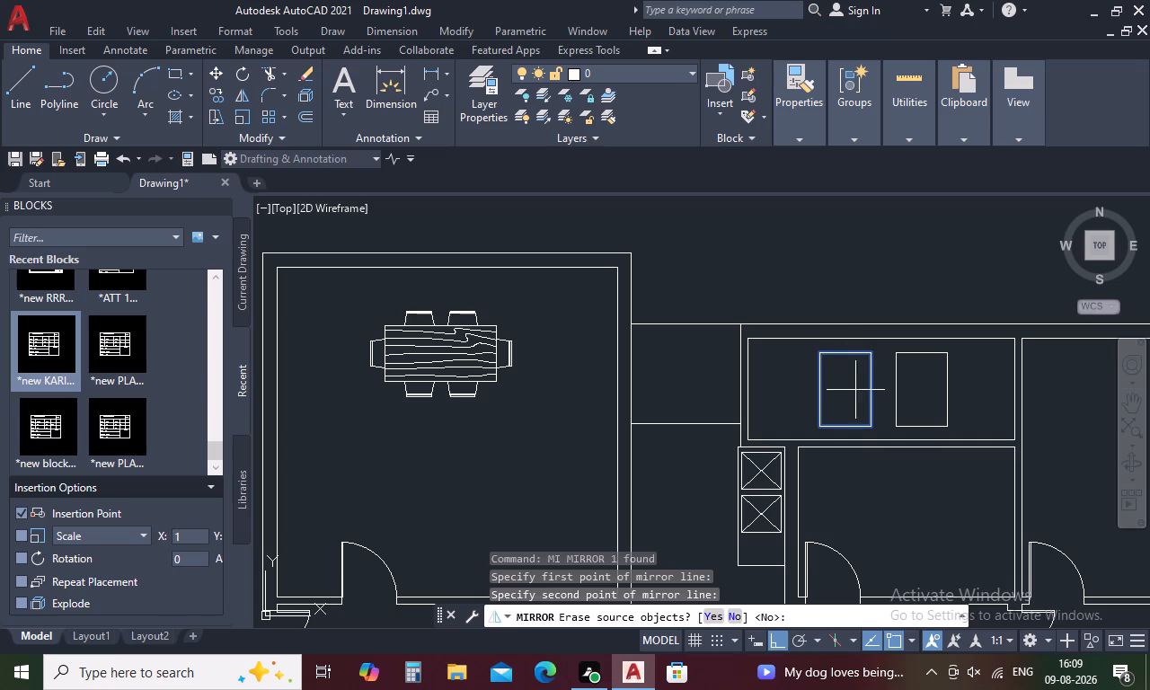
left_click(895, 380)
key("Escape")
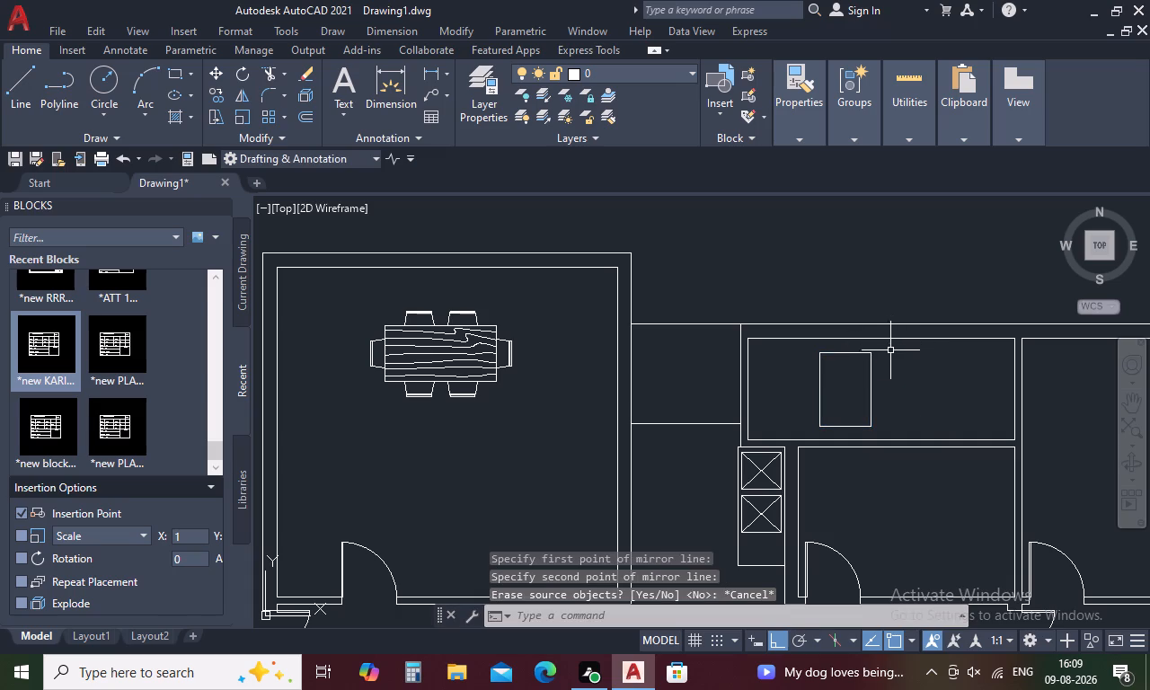
Copy the upright rectangle in the narrow room horizontally to the right, leaving a small gap between the two.
left_click(872, 394)
right_click(872, 394)
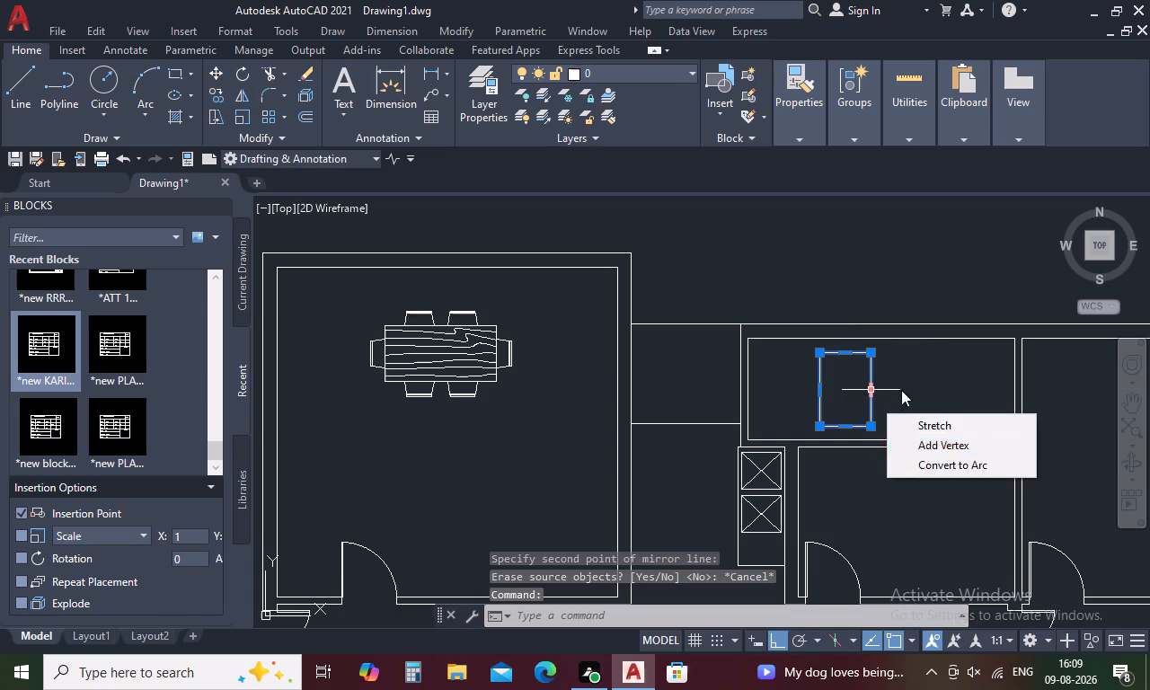
right_click(900, 380)
left_click(925, 357)
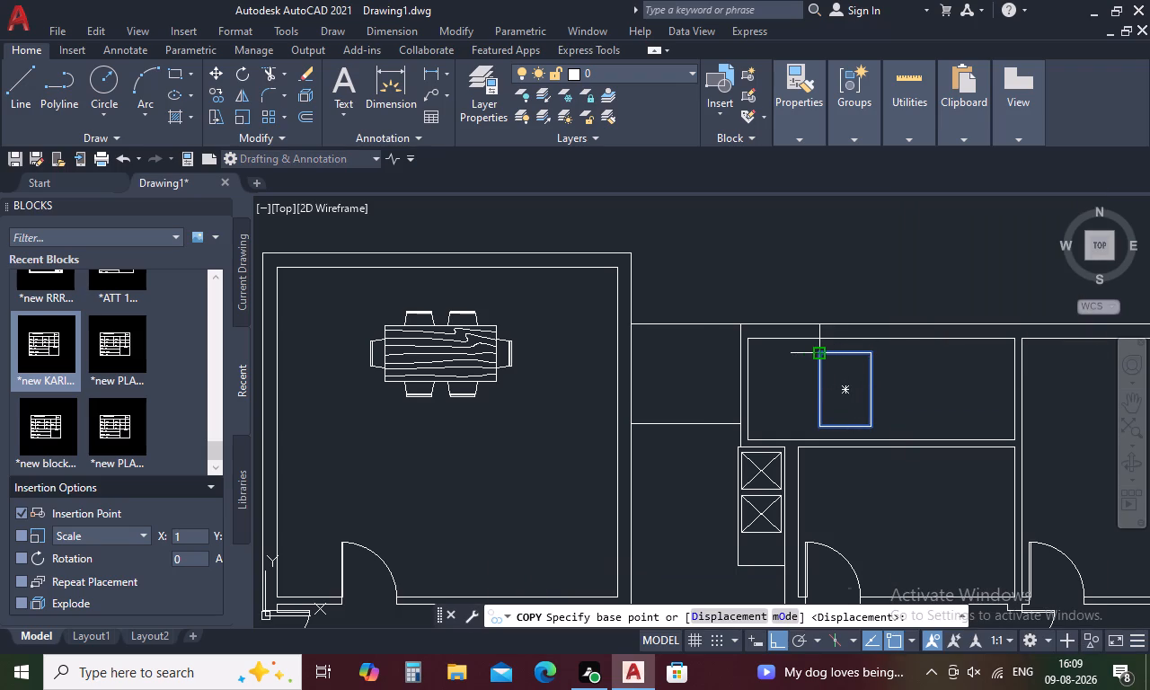
left_click(820, 356)
scroll(880, 352, "up", 3)
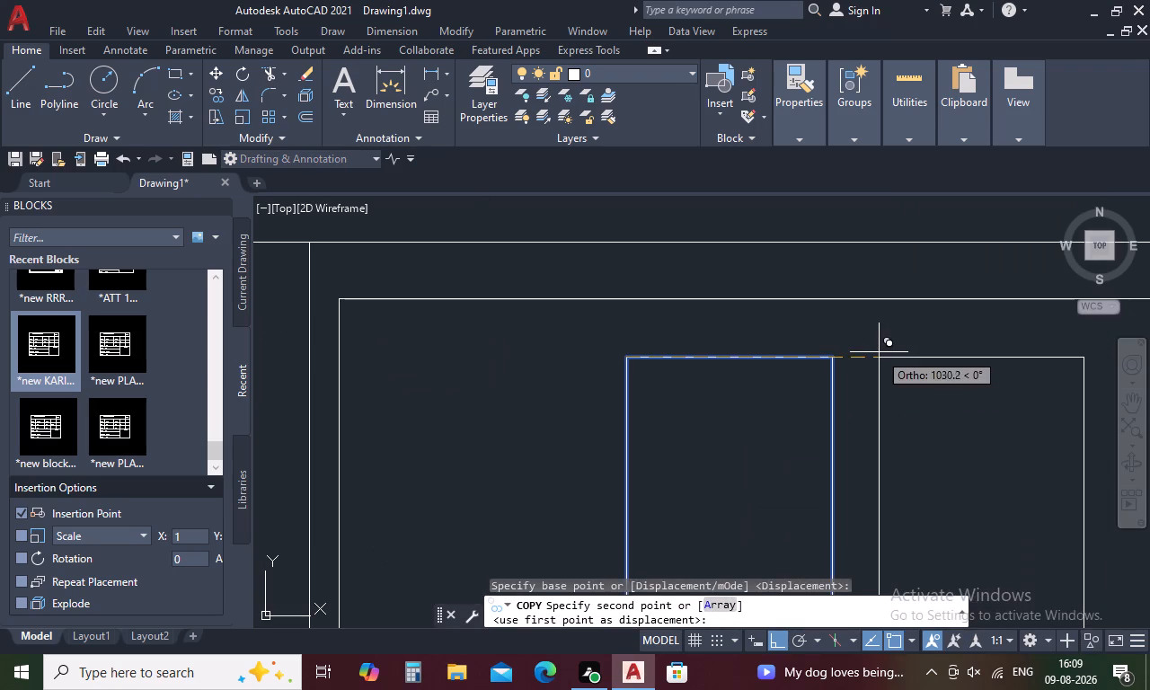
left_click(862, 355)
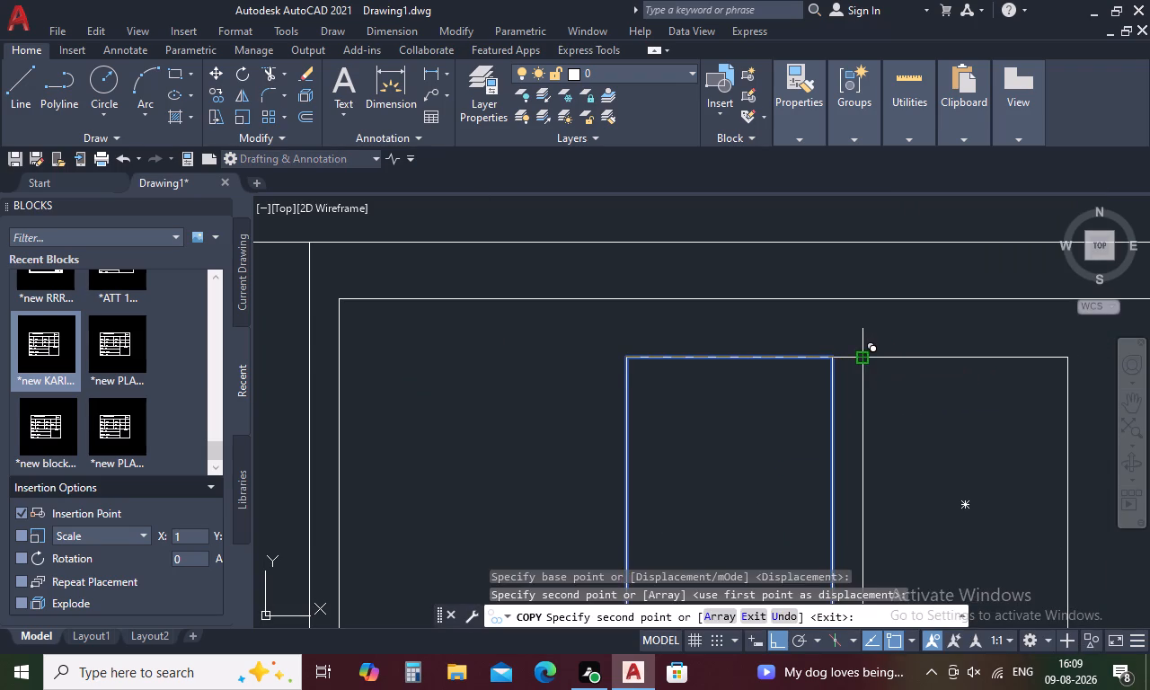
scroll(862, 354, "down", 4)
key("Escape")
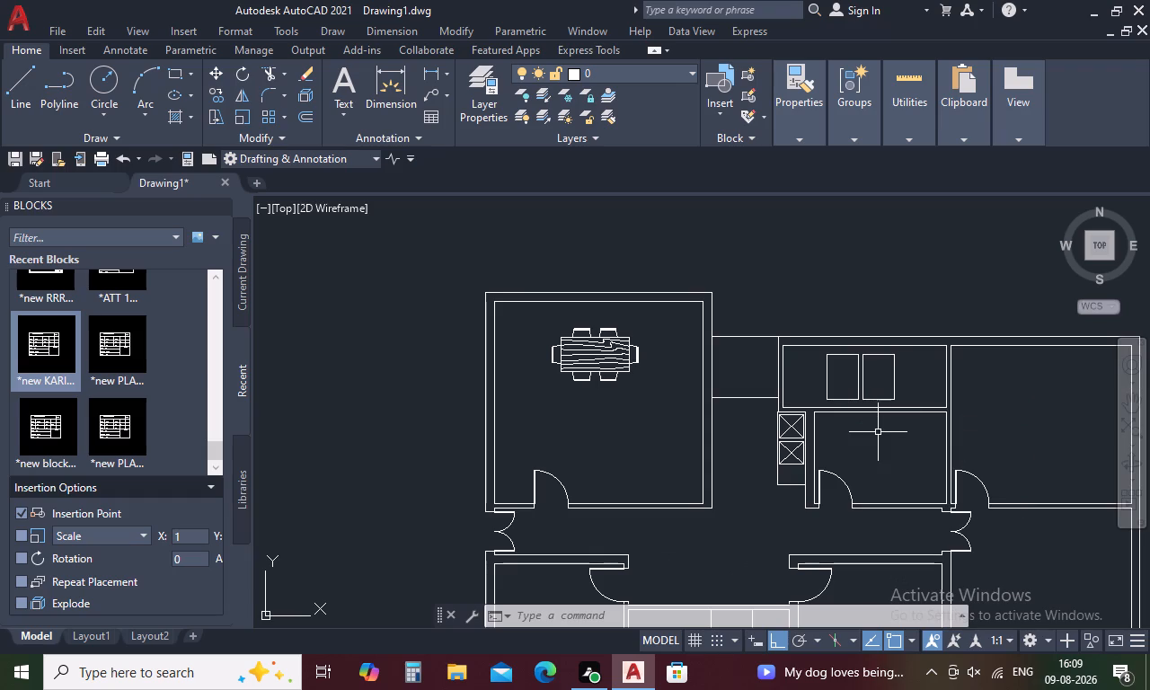
Draw an upright rectangle freehand in the lower right corner of the upper right-hand room, slightly clear of both walls.
type("REC")
key("space")
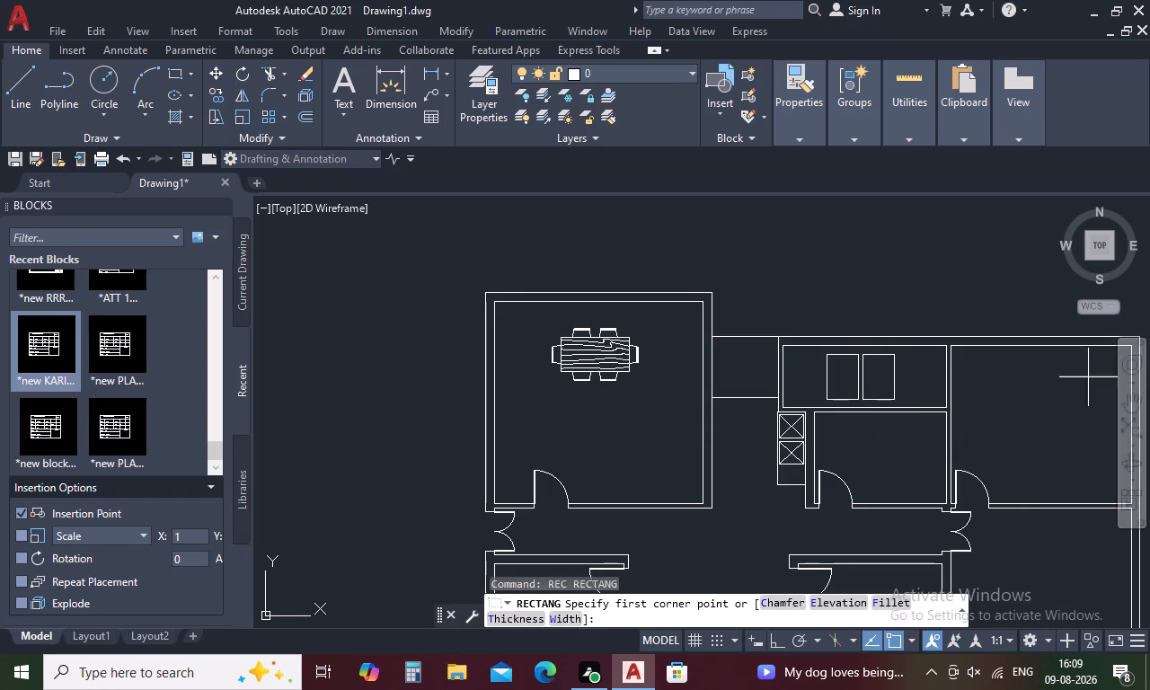
middle_click_drag(1075, 421, 845, 422)
scroll(893, 491, "up", 2)
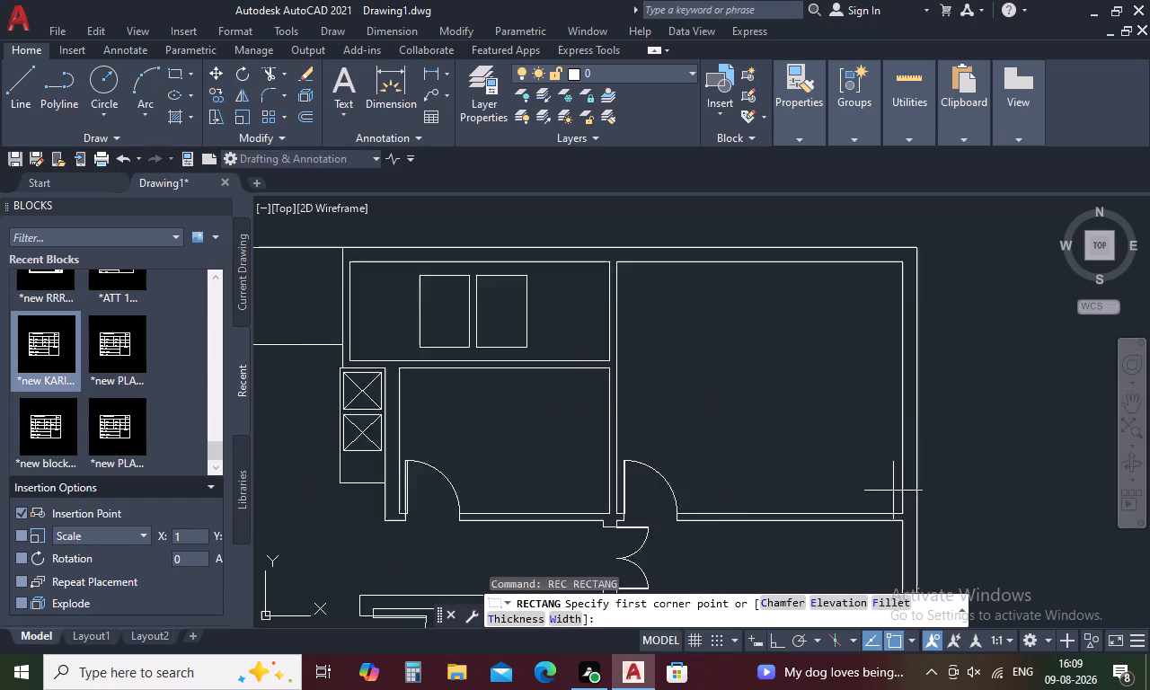
scroll(893, 491, "up", 1)
left_click(892, 536)
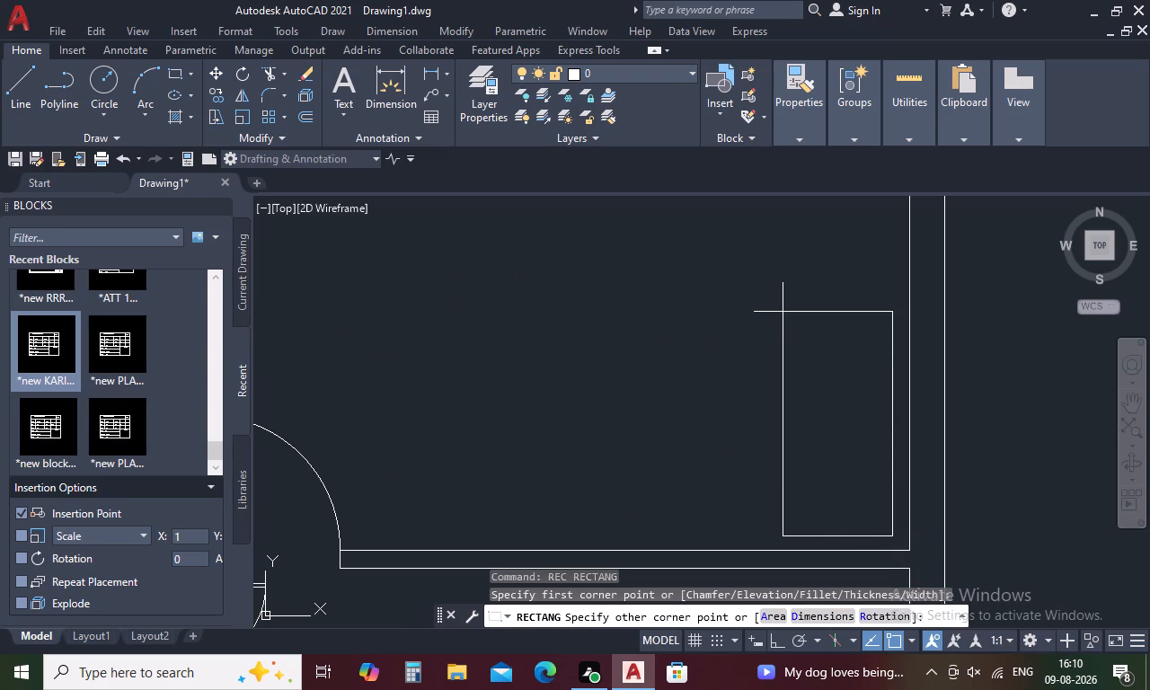
left_click(760, 288)
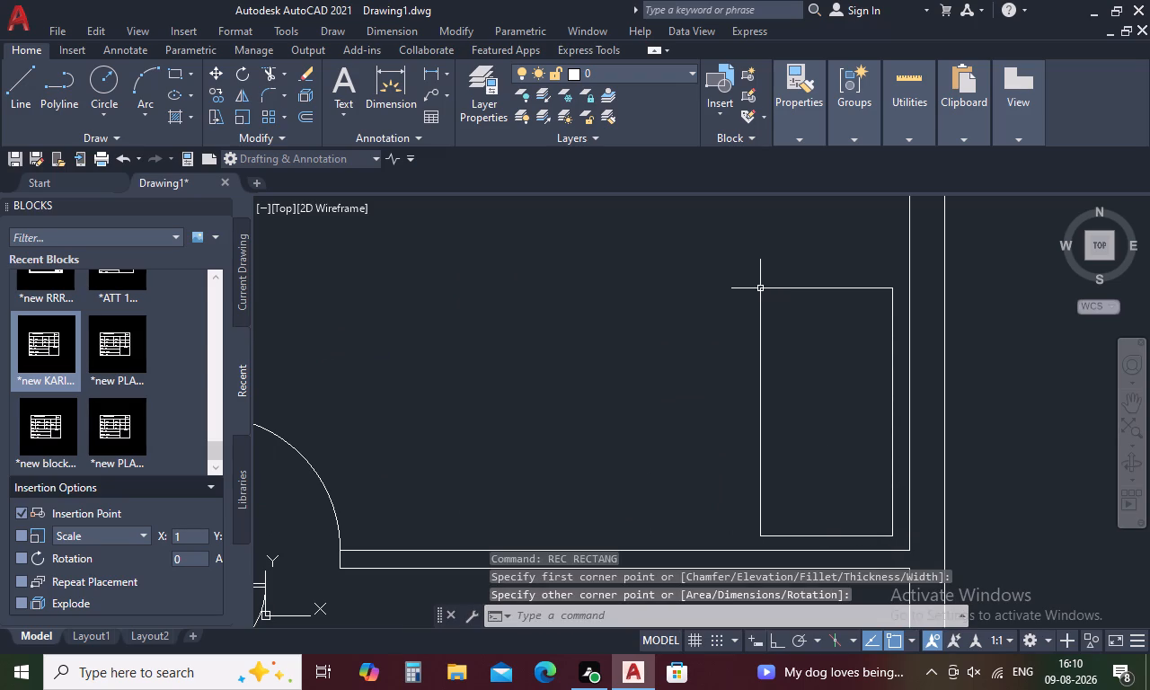
Draw a similar upright rectangle freehand in the upper right corner of the room below, slightly clear of its walls.
middle_click_drag(749, 388, 750, 376)
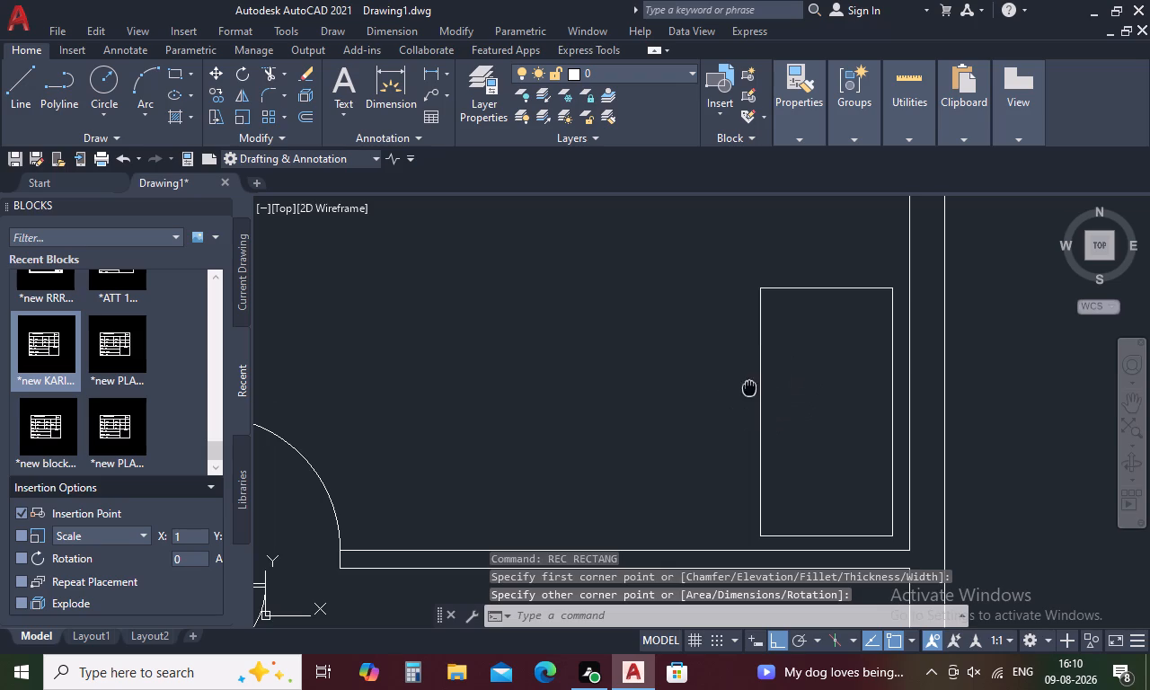
middle_click_drag(750, 376, 753, 324)
middle_click_drag(752, 556, 749, 509)
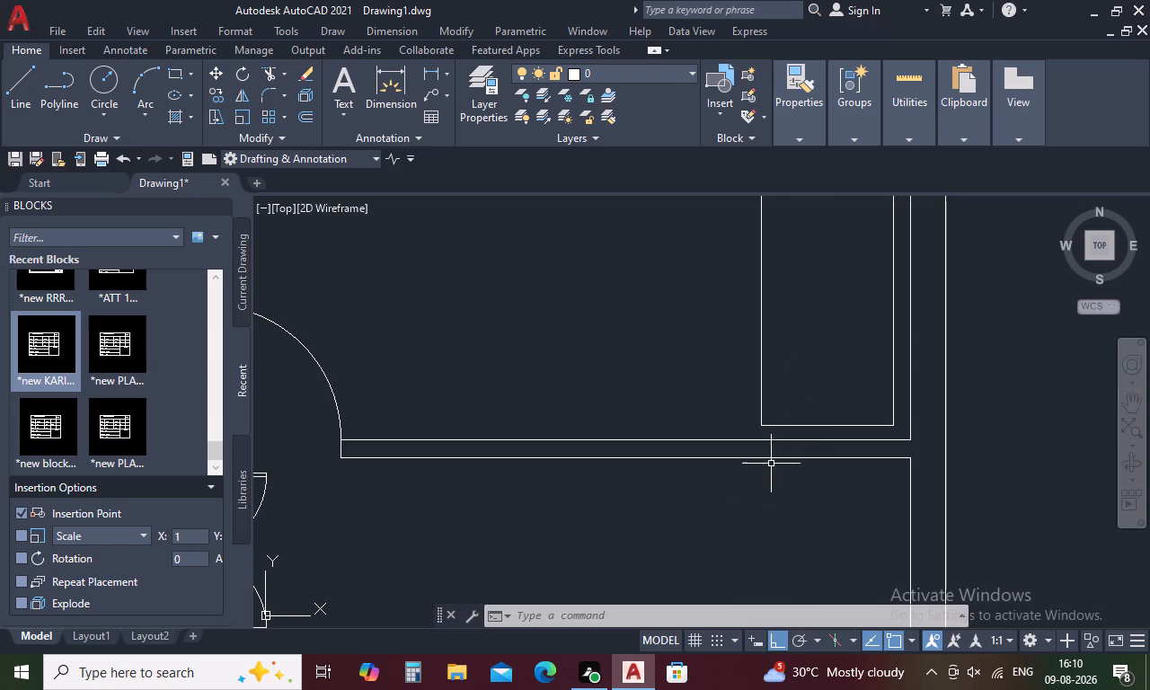
key("space")
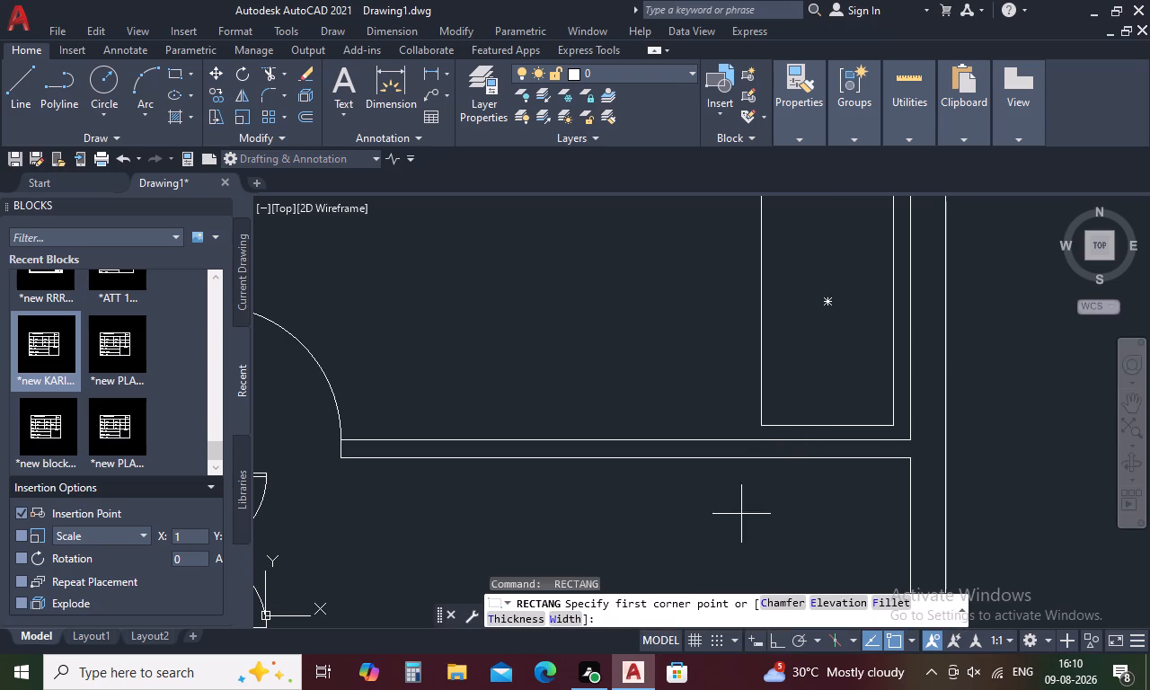
left_click(772, 473)
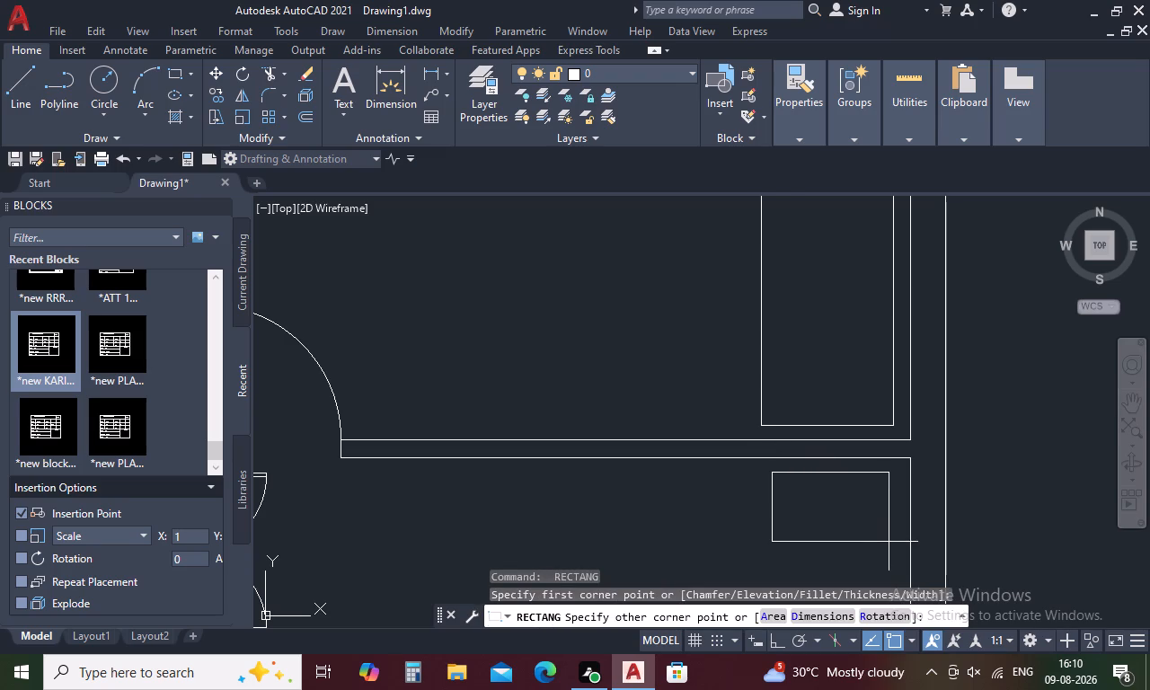
middle_click_drag(890, 543, 854, 407)
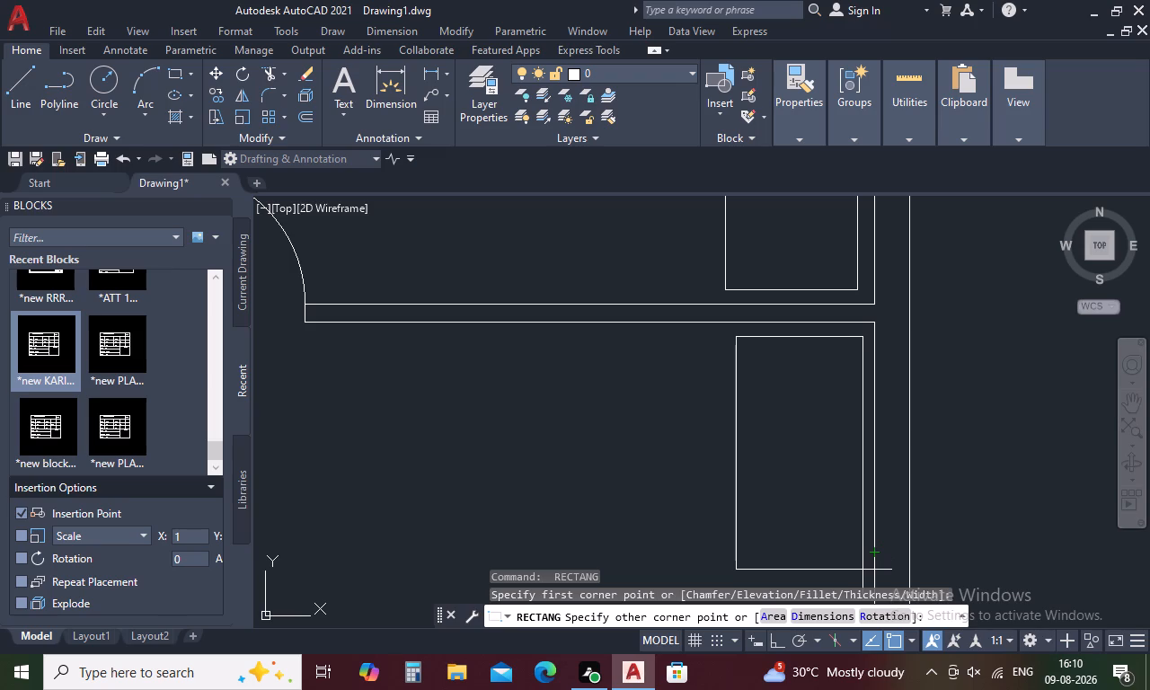
middle_click_drag(860, 565, 833, 406)
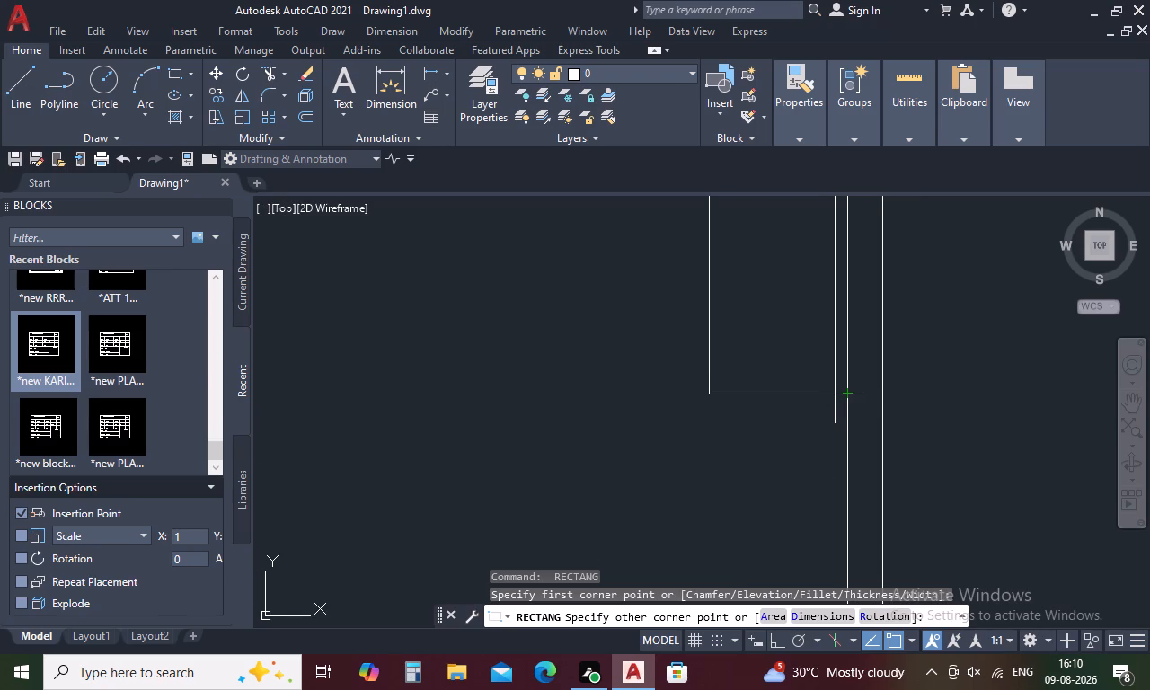
left_click(827, 395)
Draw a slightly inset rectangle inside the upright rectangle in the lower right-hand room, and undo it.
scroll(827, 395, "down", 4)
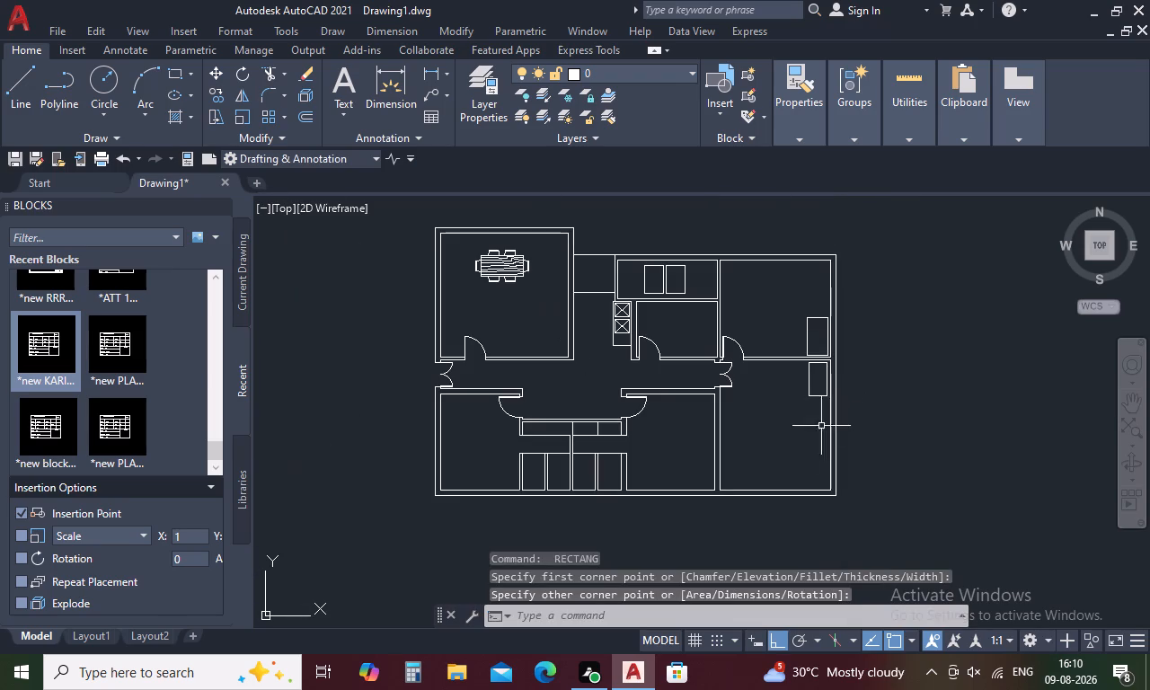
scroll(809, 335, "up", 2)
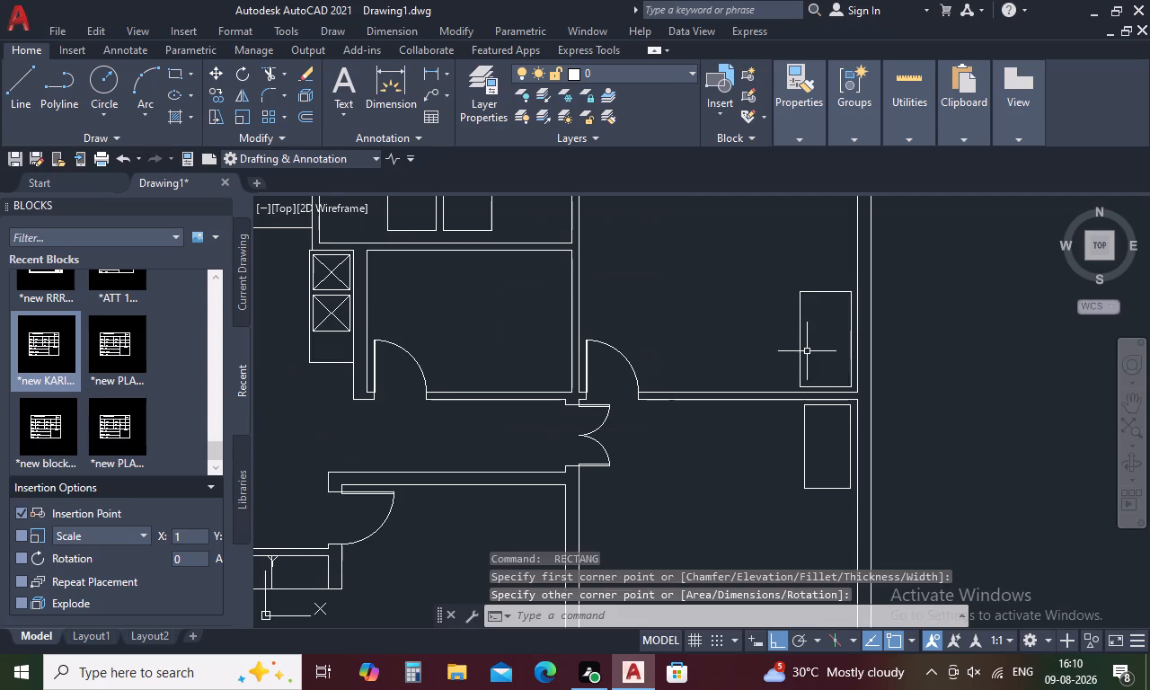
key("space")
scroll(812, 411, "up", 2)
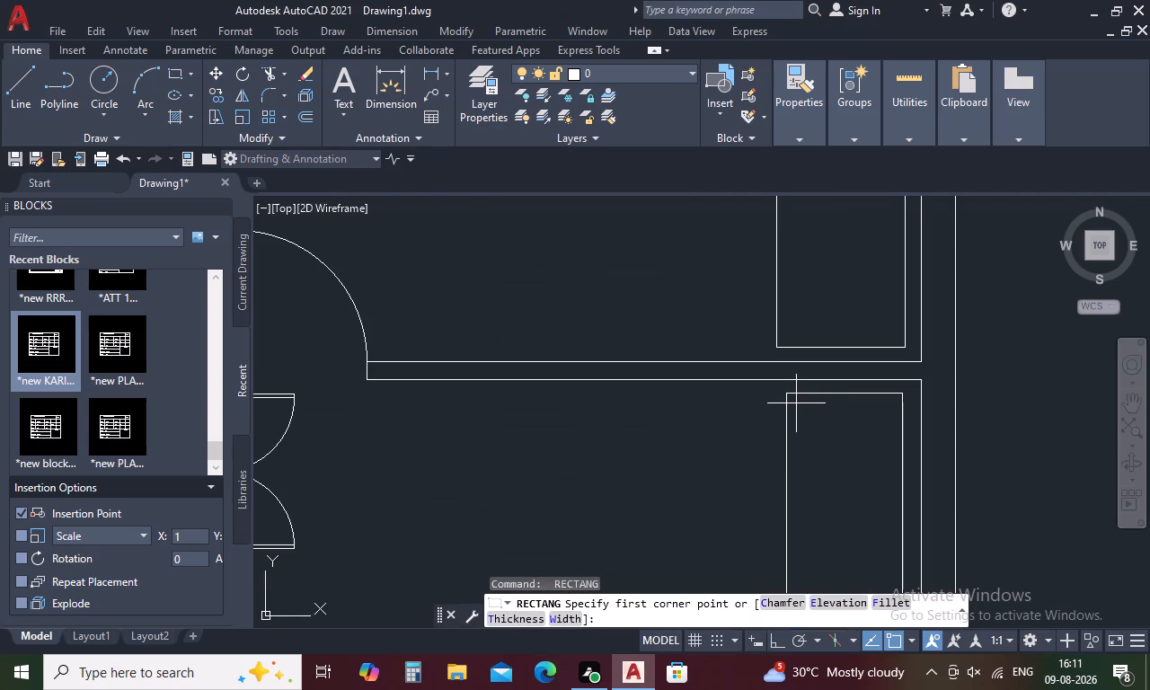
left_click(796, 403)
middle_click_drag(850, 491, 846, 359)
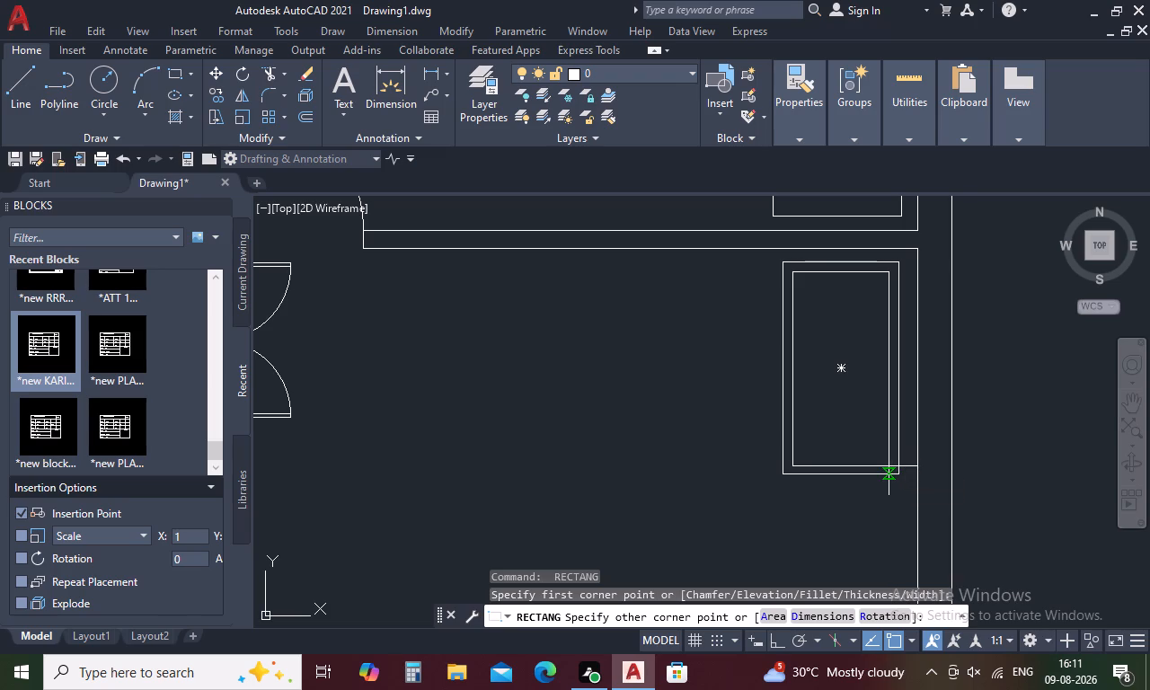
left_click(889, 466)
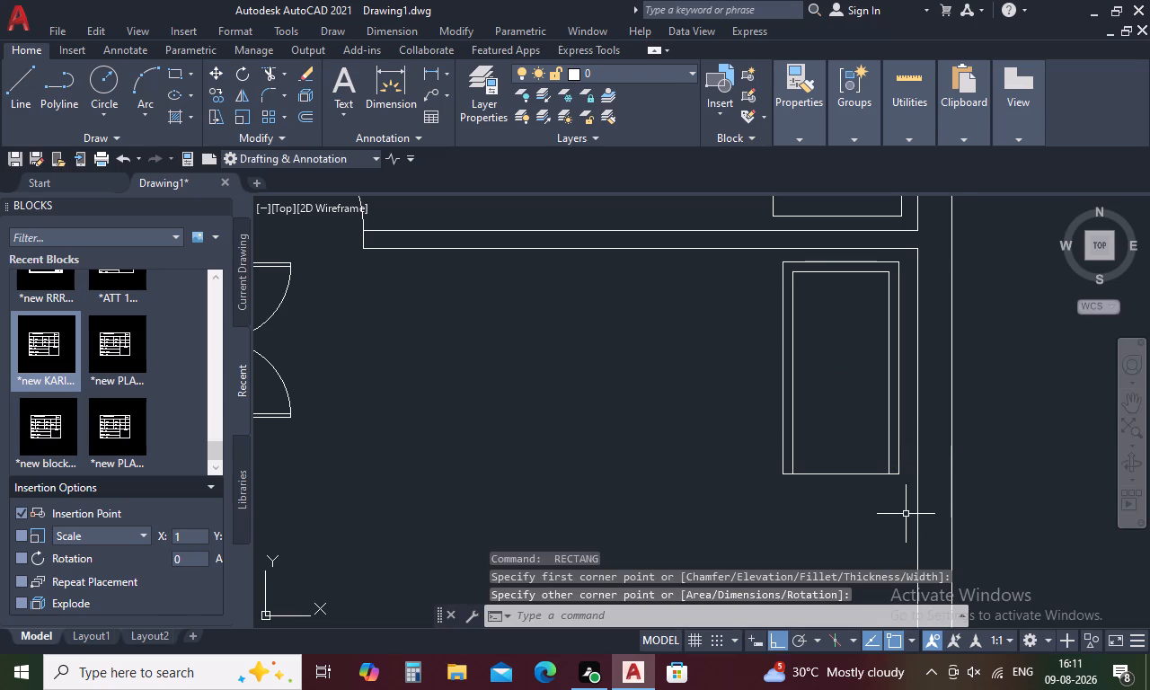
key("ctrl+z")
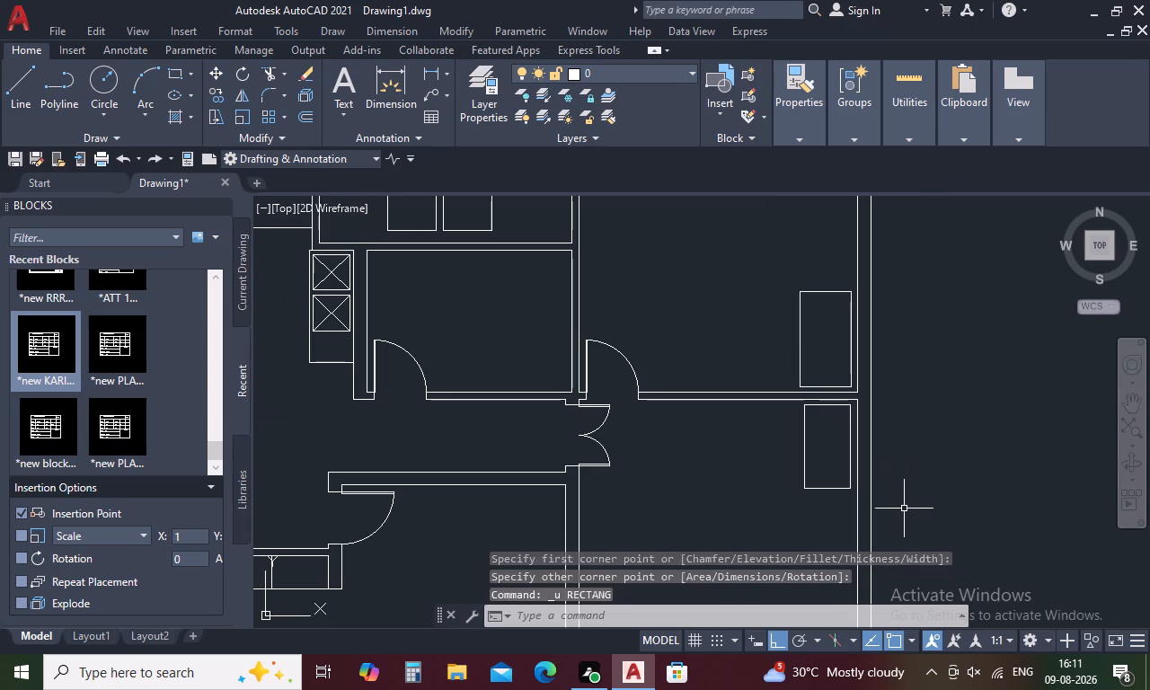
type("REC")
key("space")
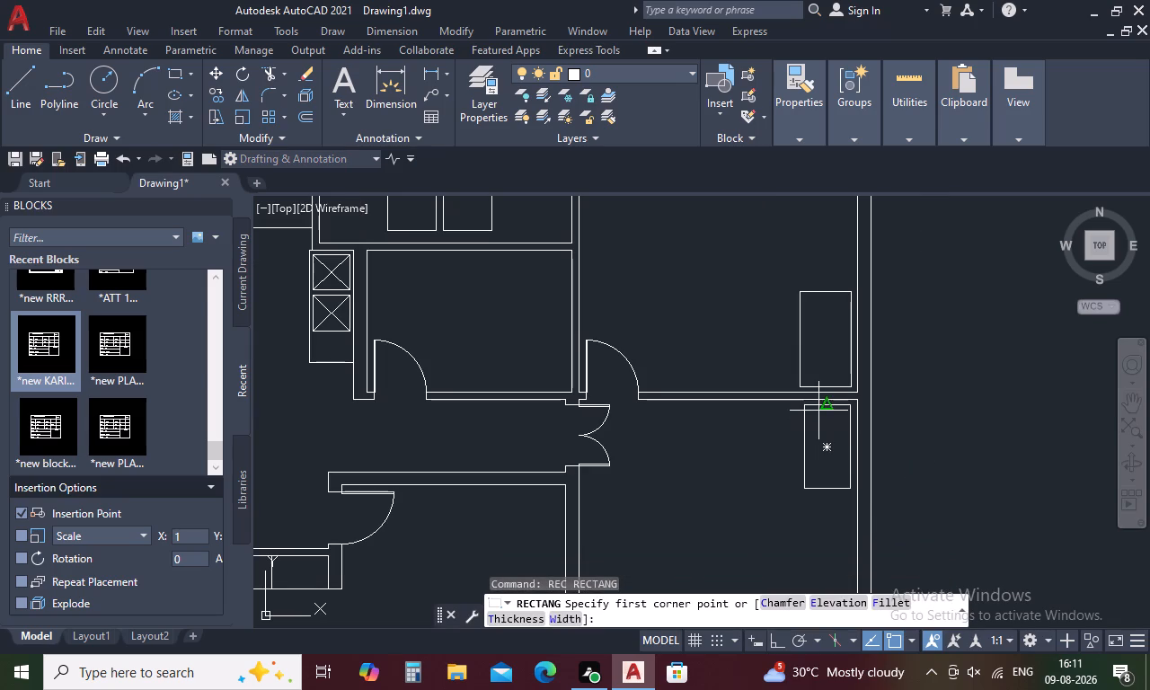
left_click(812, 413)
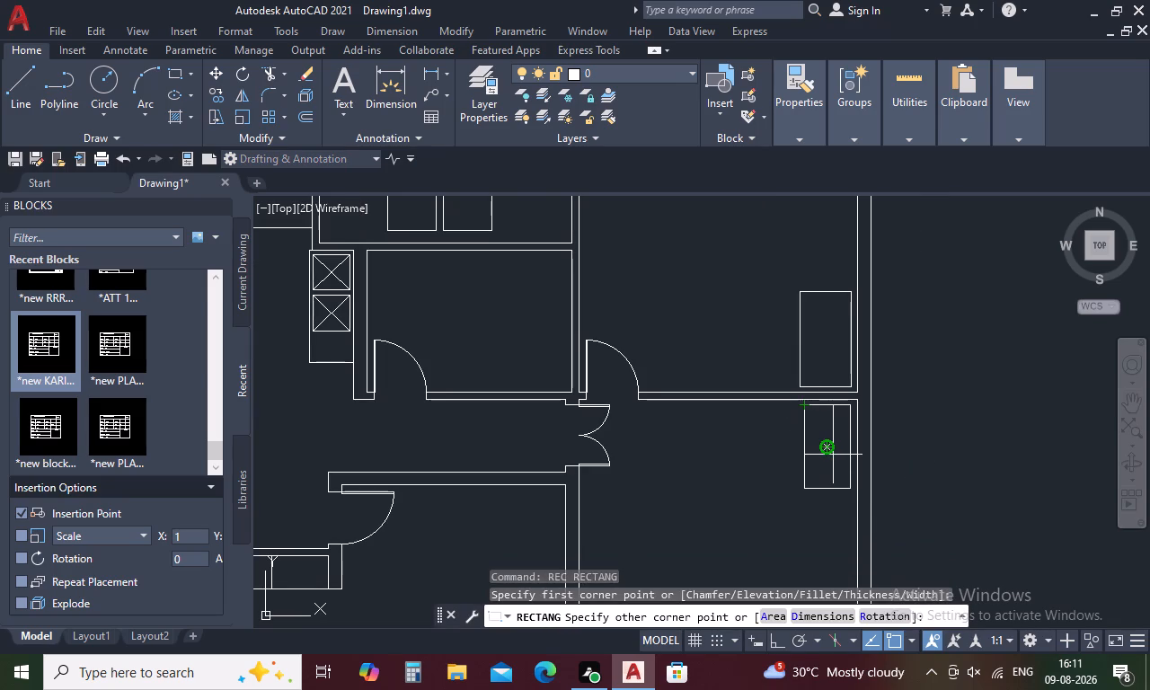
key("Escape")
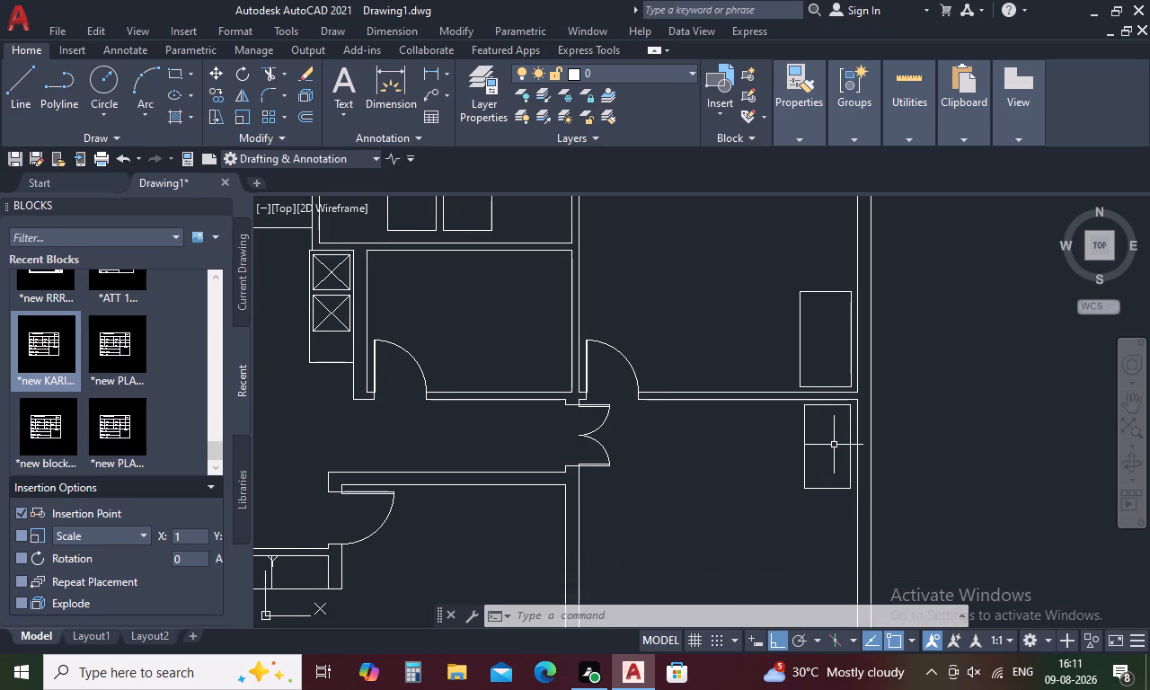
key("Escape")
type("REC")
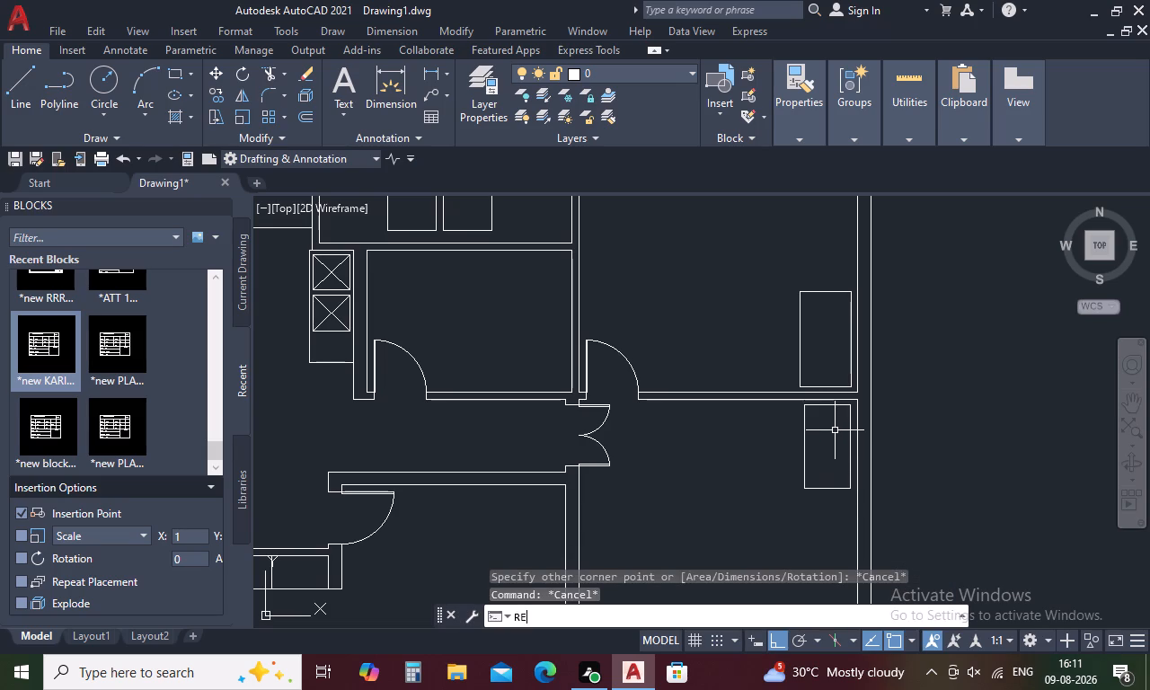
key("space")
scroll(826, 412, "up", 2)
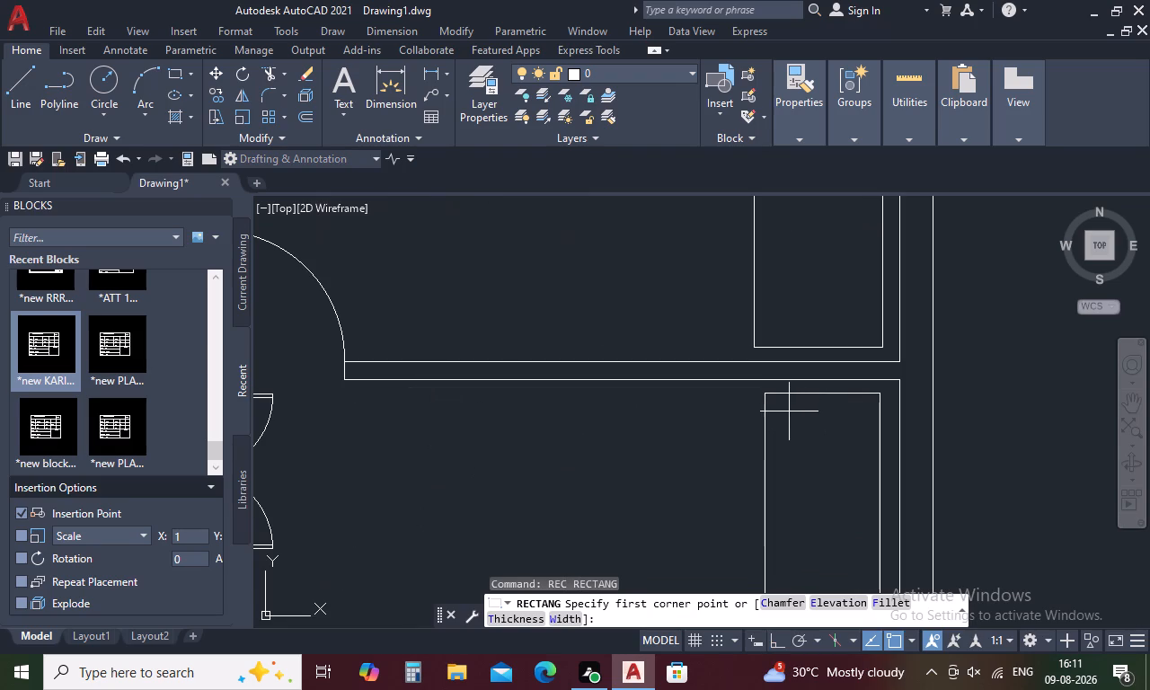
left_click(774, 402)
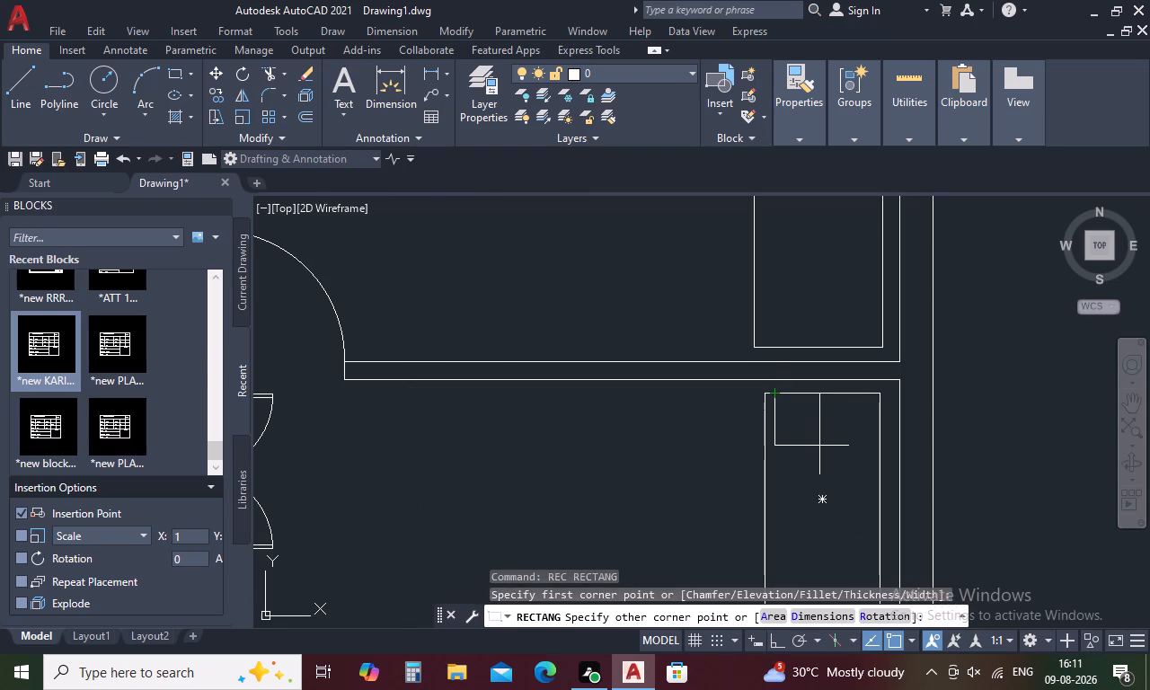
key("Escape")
Draw a rectangle freehand inside the upright rectangle in the lower right-hand room, inset slightly and evenly on all sides.
type("REC")
key("space")
left_click(776, 405)
middle_click_drag(836, 484, 827, 368)
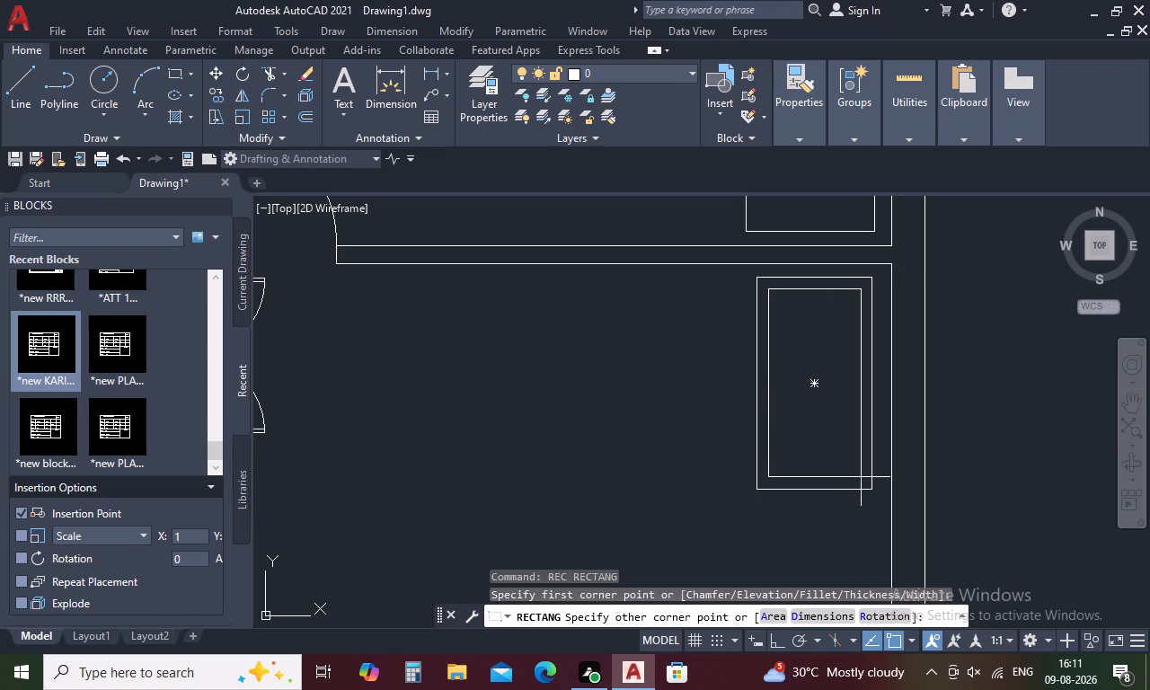
left_click(861, 477)
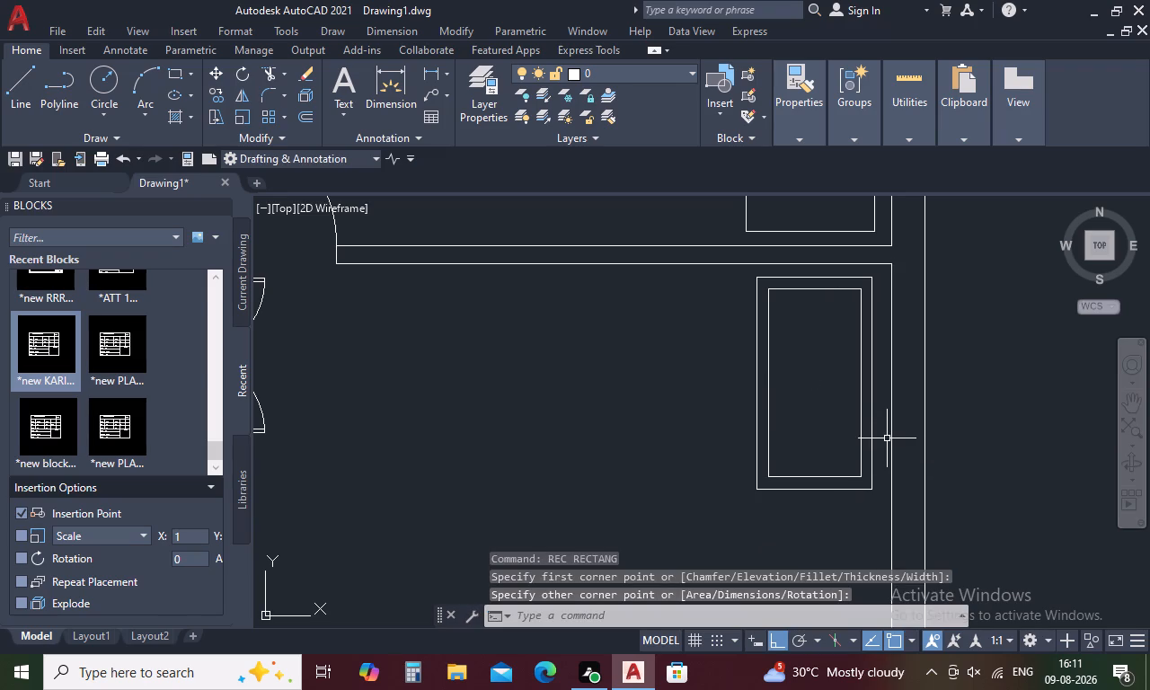
Draw a vertical centre line in the inner rectangle, from the midpoint of its bottom edge to its top edge.
key("l")
key("space")
left_click_drag(815, 476, 815, 464)
left_click(811, 289)
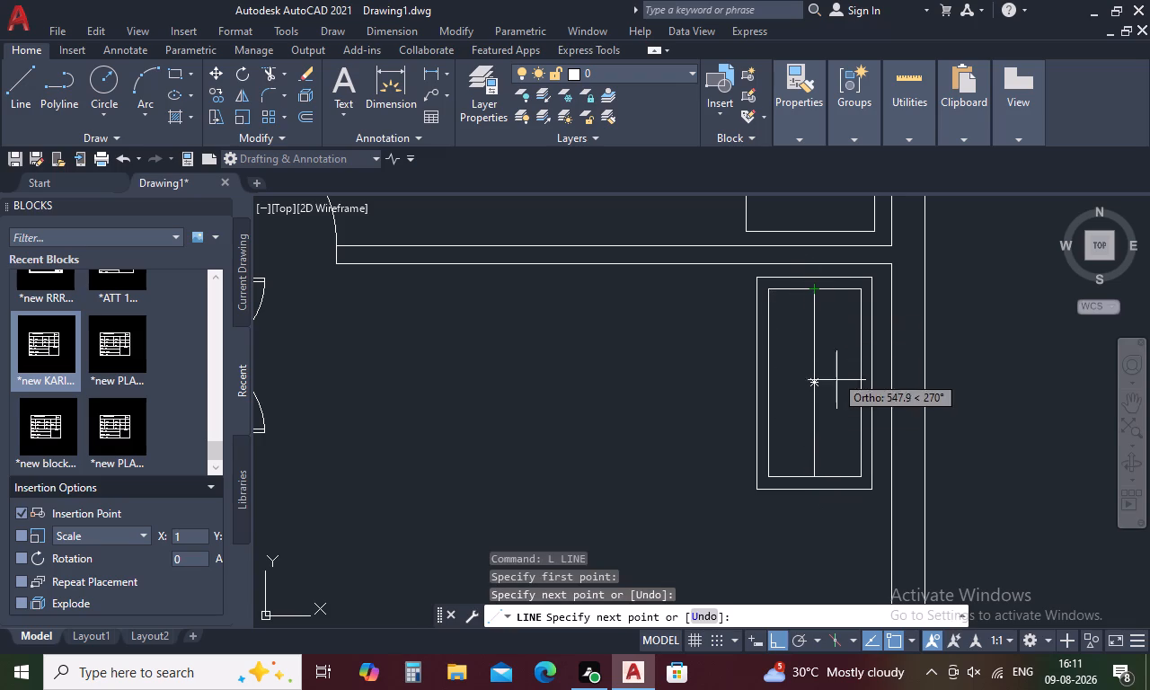
key("Escape")
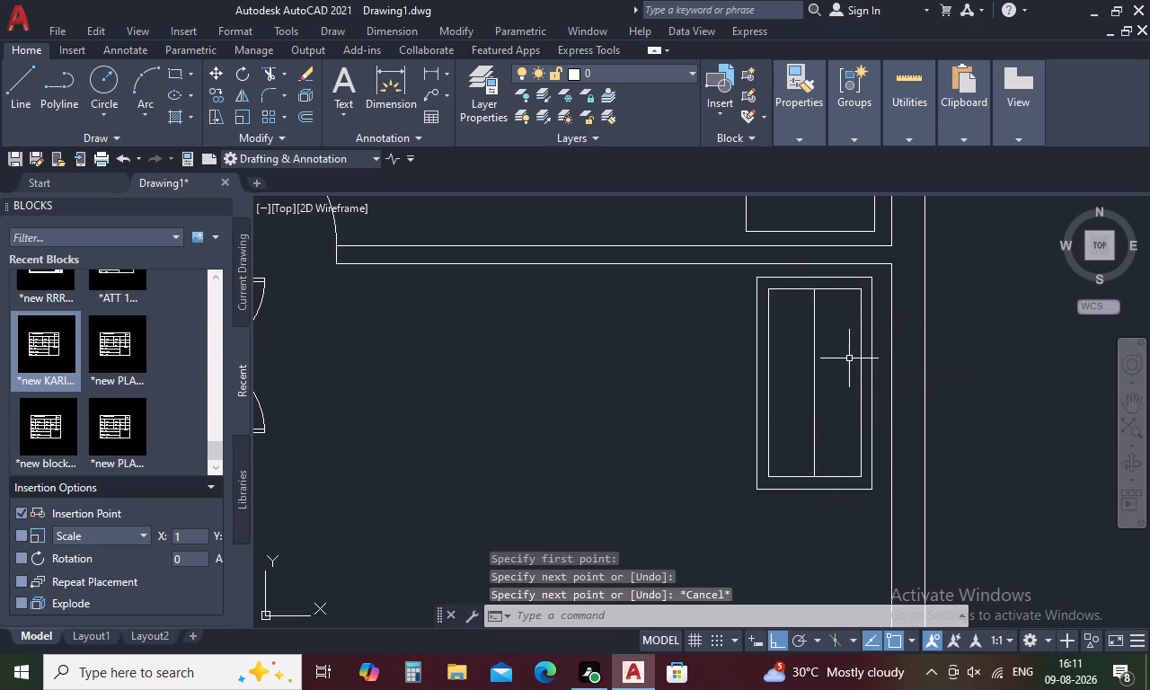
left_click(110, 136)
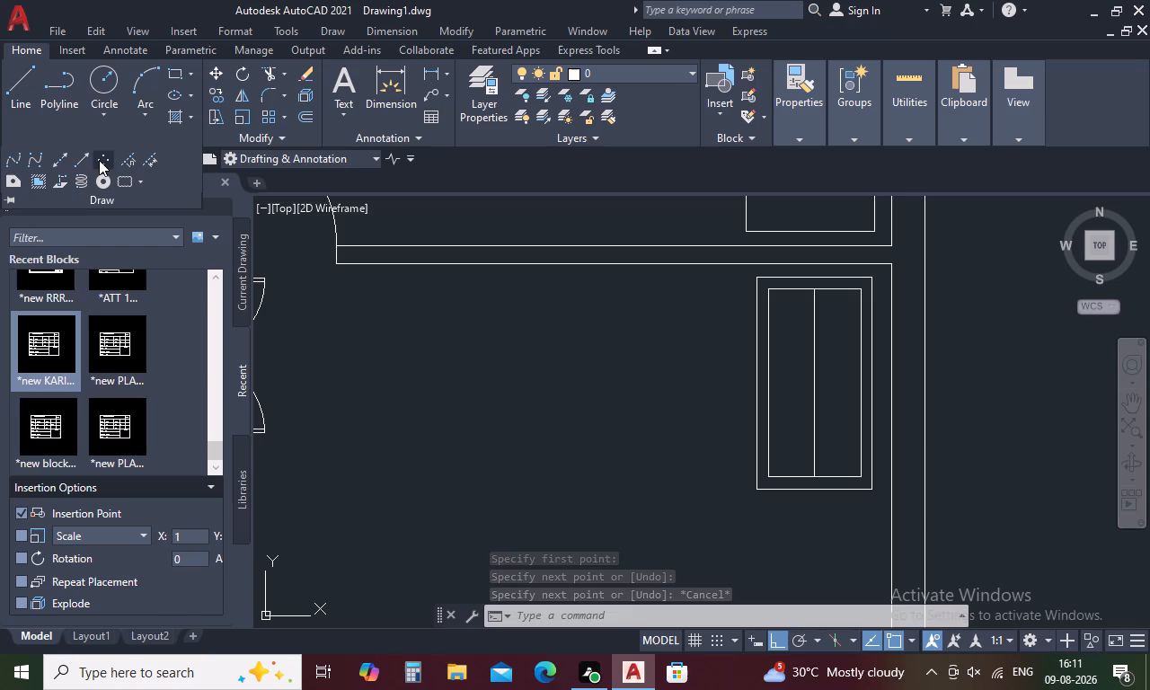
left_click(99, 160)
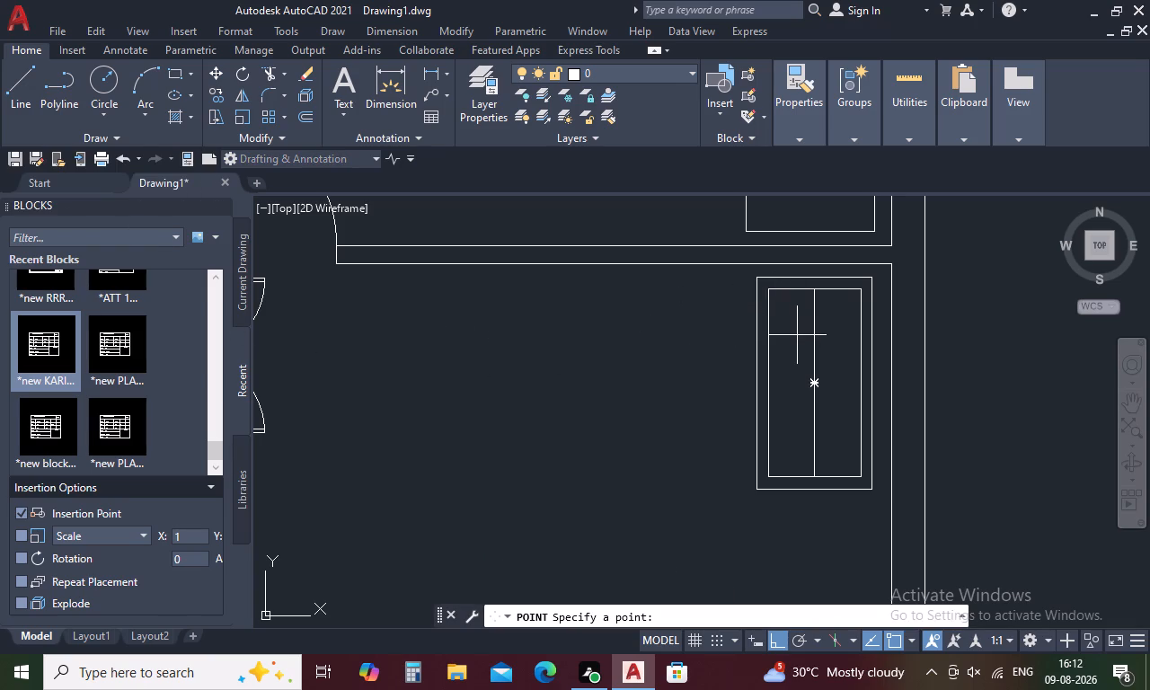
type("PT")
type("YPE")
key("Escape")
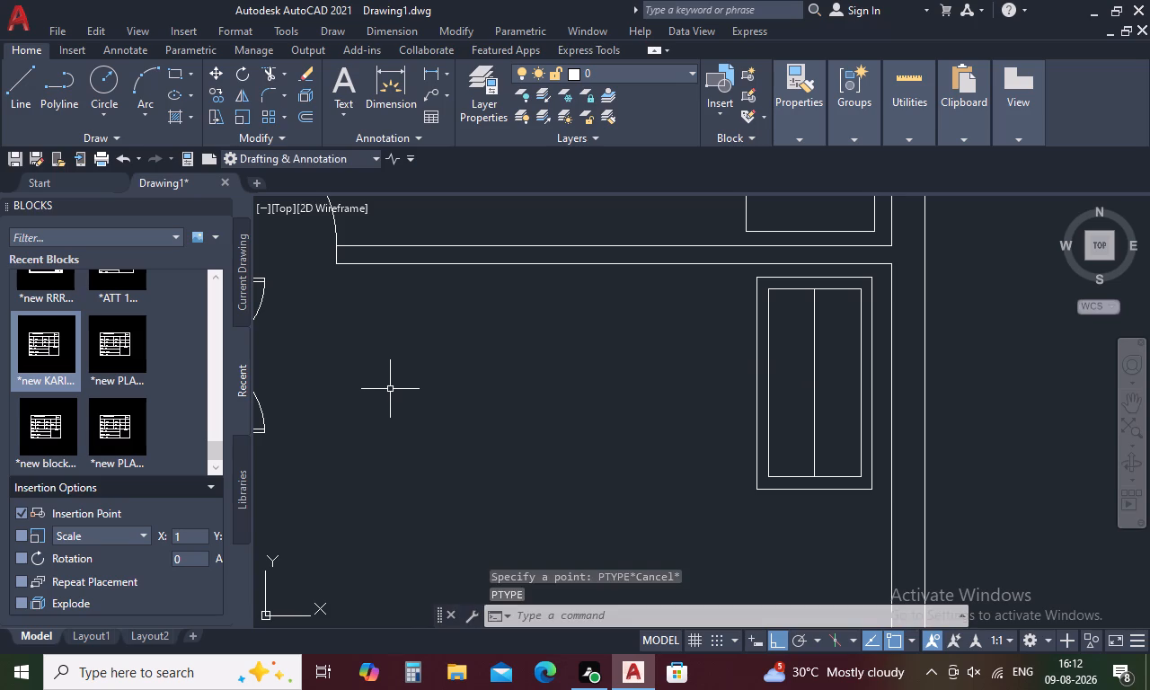
Set the point style to a circle with a centre dot, keeping the size at 5% relative to screen.
key("p")
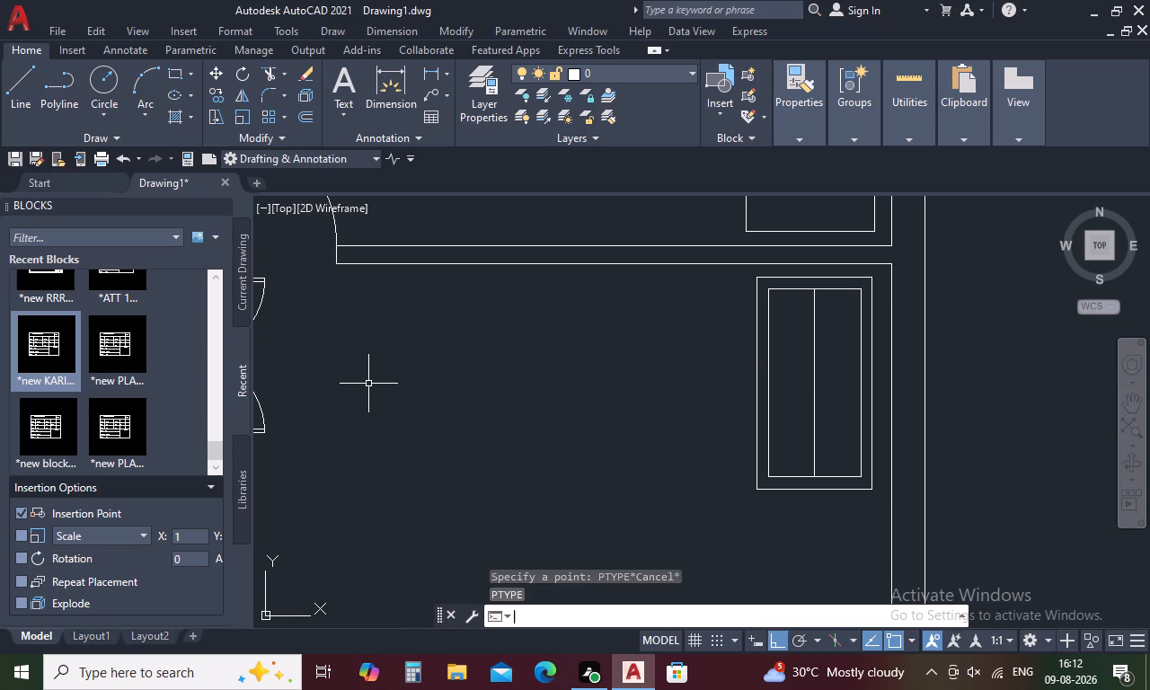
key("y")
key("BackSpace")
type("TY")
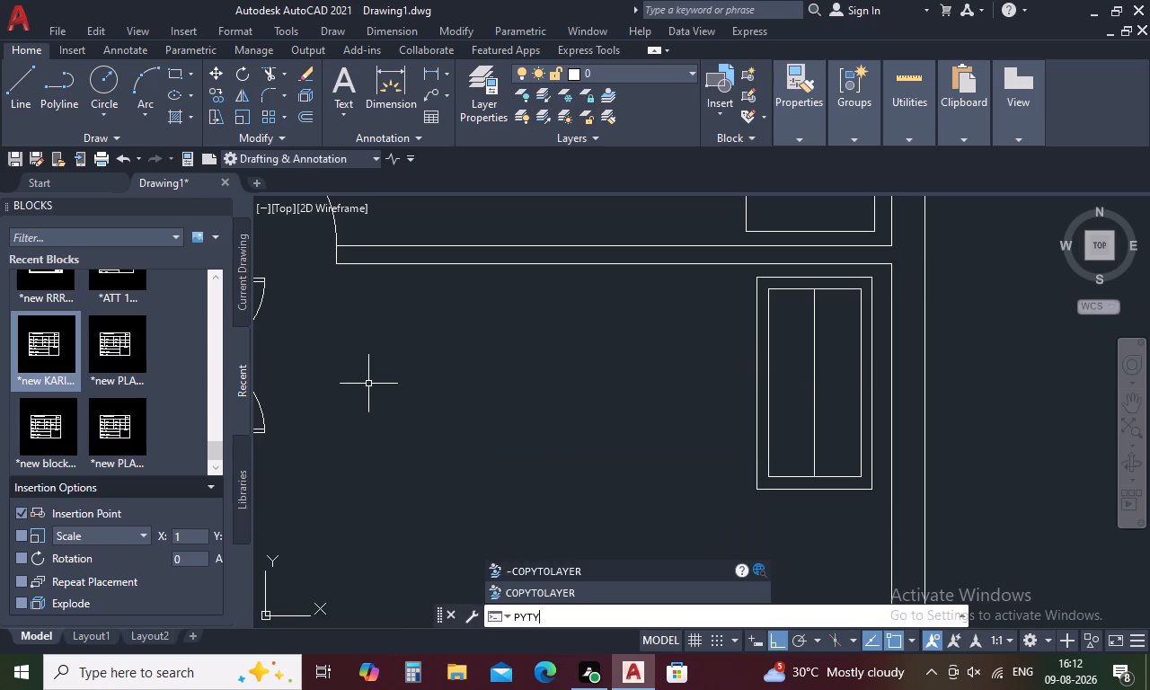
left_click(557, 570)
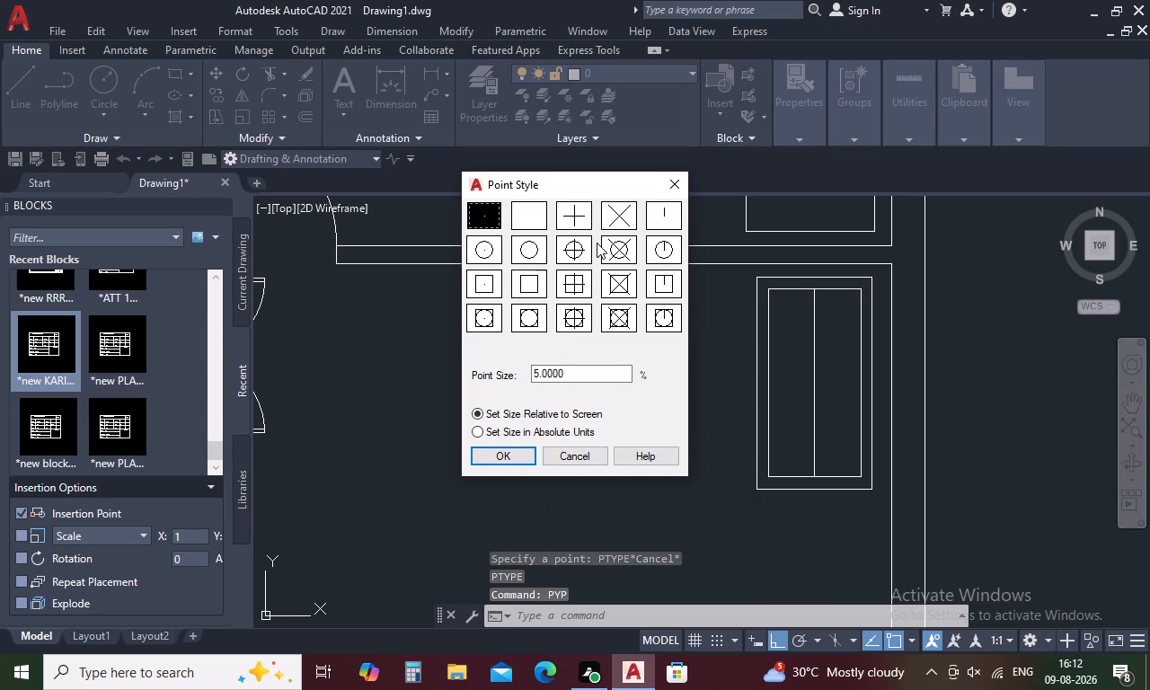
left_click(488, 249)
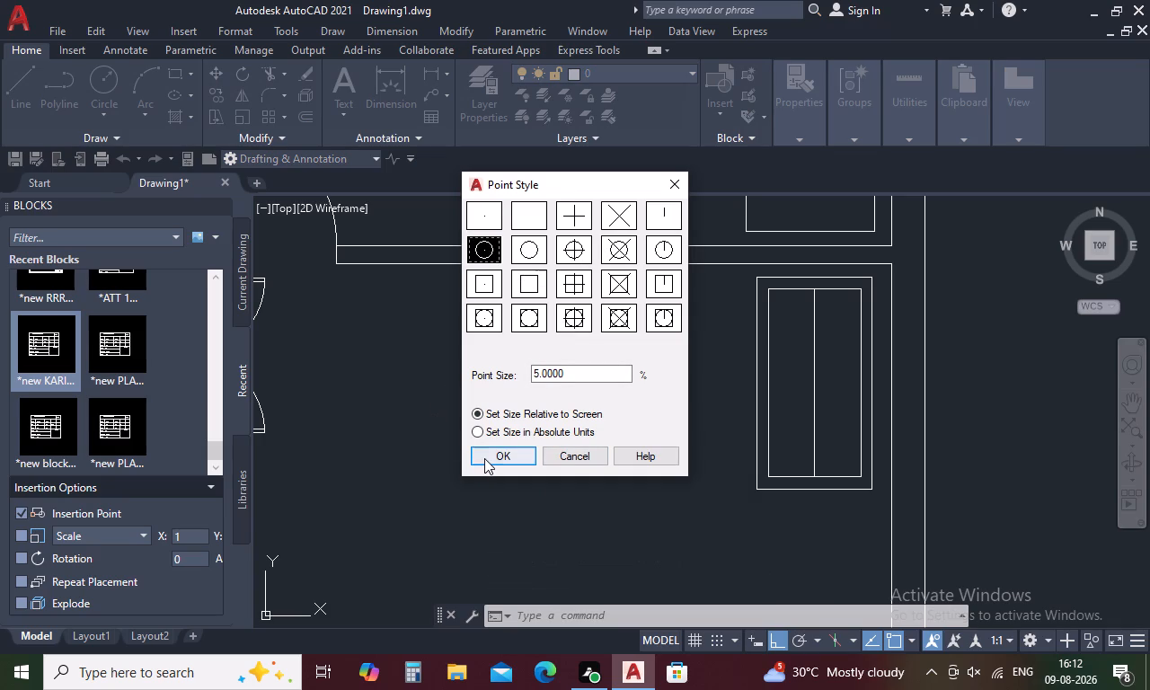
left_click(489, 456)
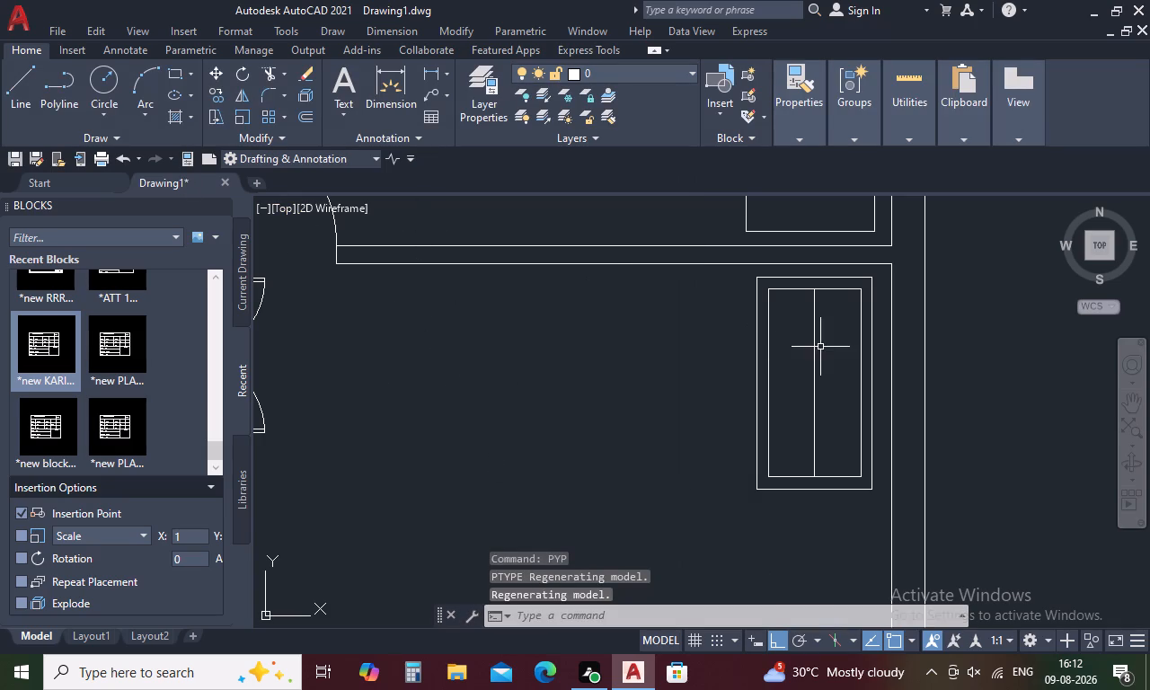
Place a point on the inner rectangle's left edge, just below its upper left corner.
left_click(112, 137)
left_click(101, 161)
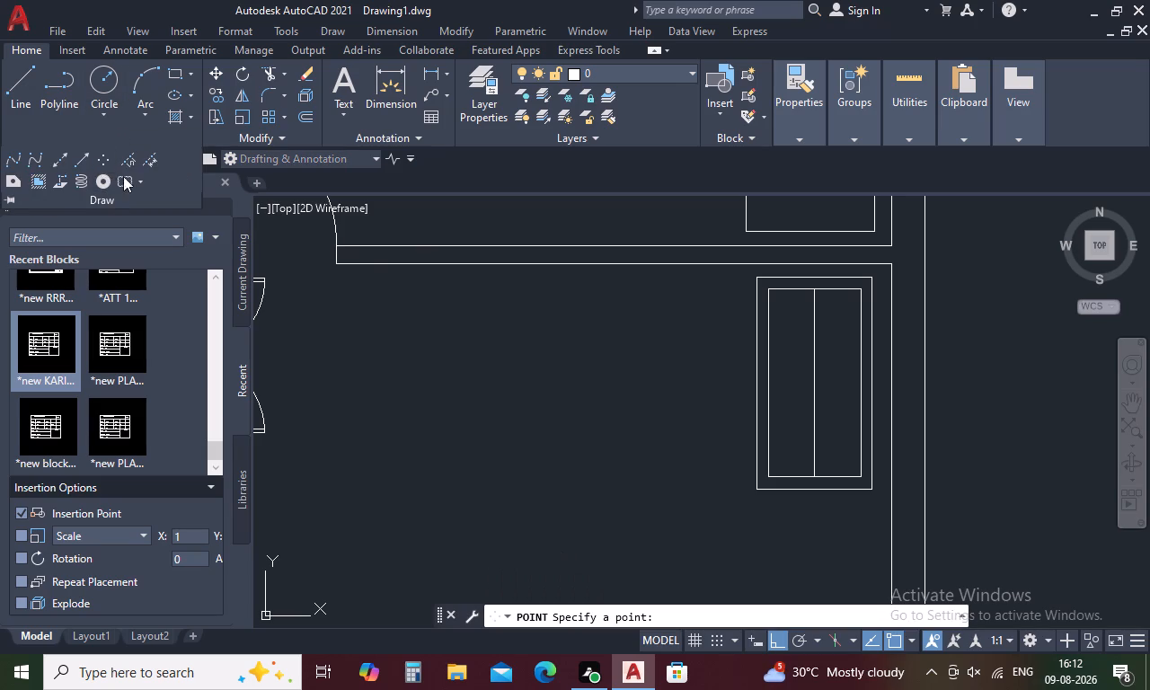
left_click(776, 299)
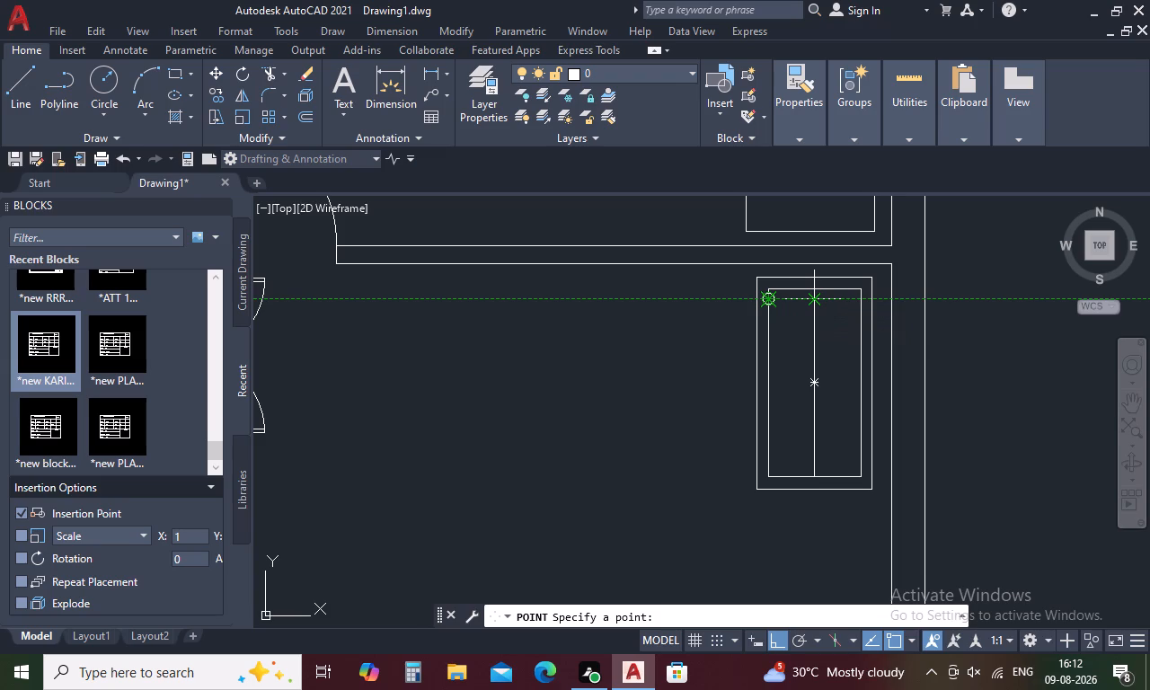
key("Escape")
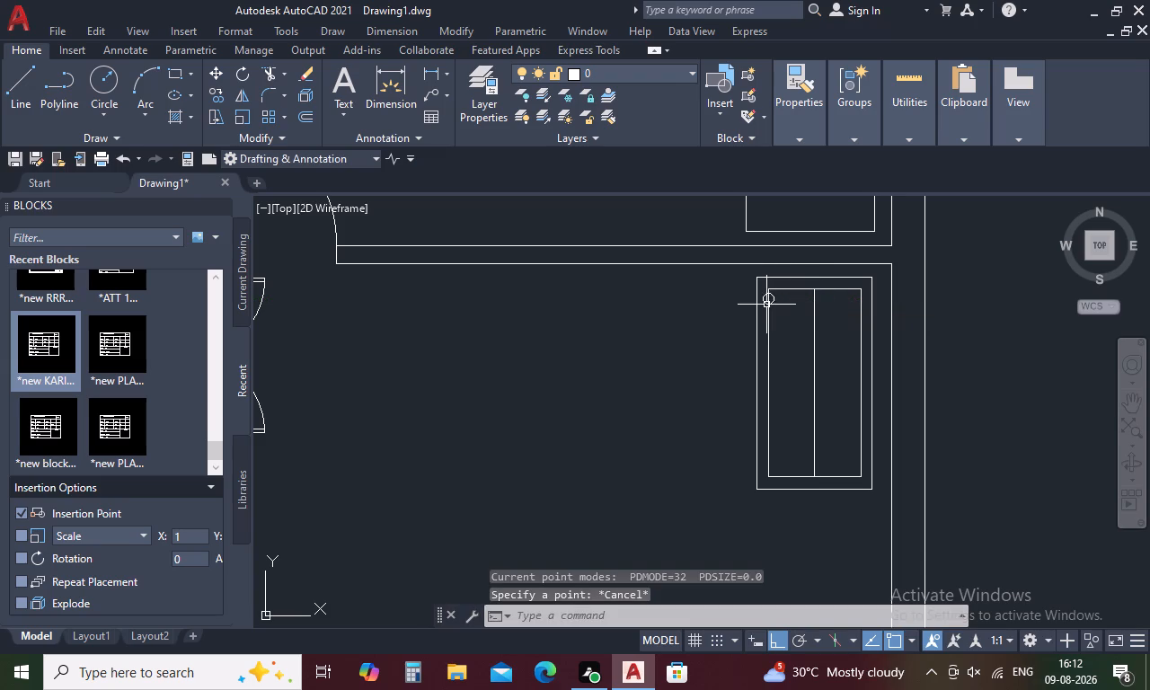
Undo the last point placement and erase the remaining point on the inner rectangle's left edge, below its upper left corner.
key("ctrl+z")
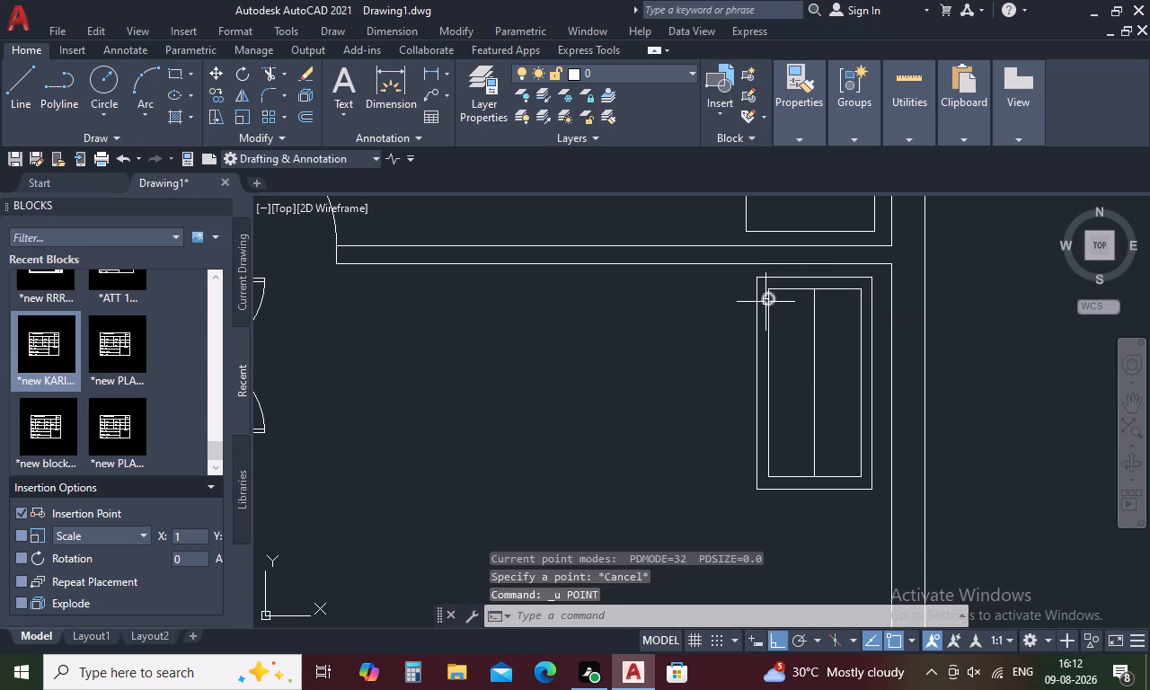
left_click(773, 298)
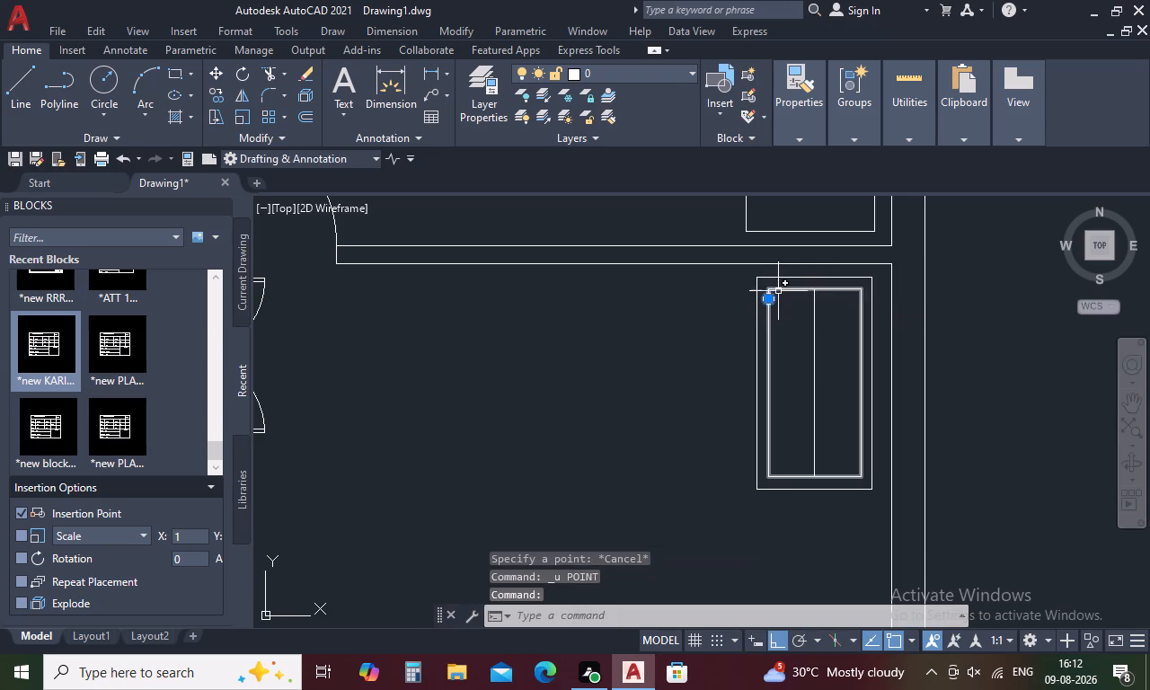
key("Escape")
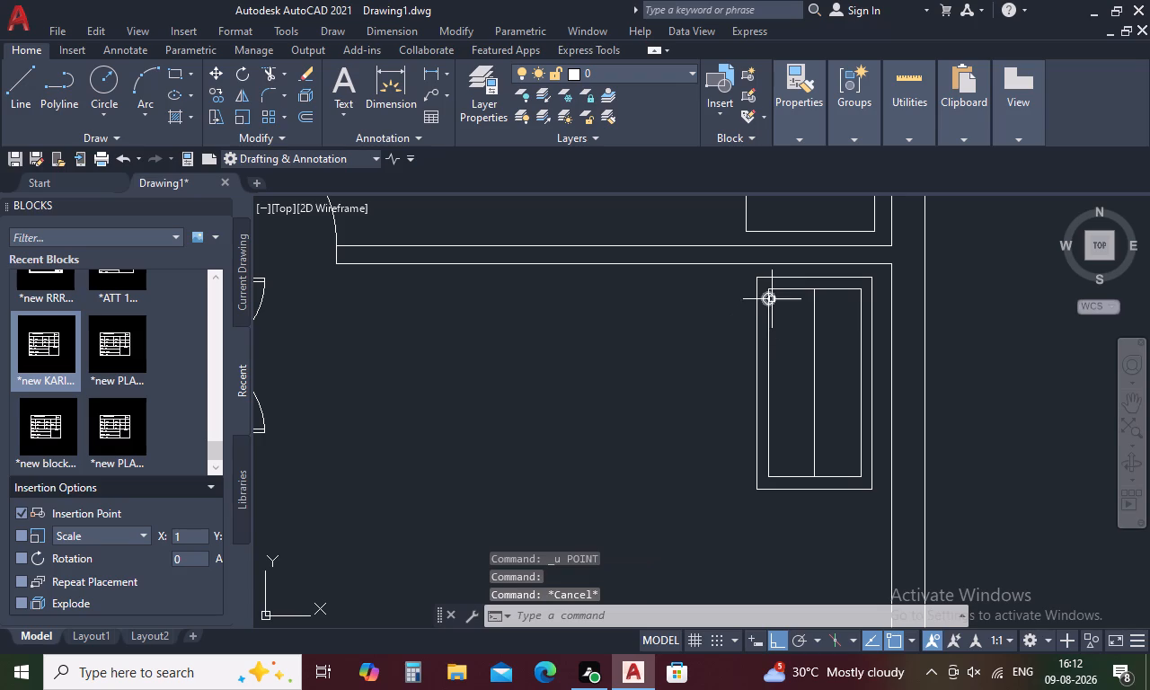
left_click(772, 299)
key("Escape")
scroll(772, 299, "up", 3)
left_click(772, 299)
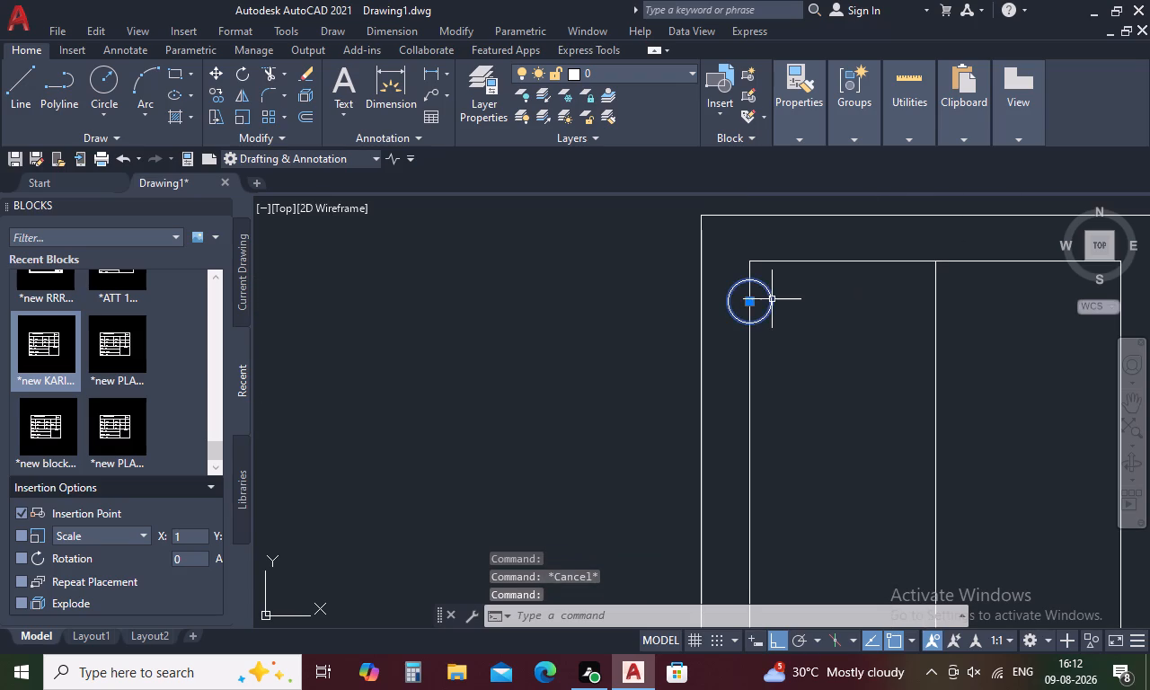
key("Escape")
left_click(768, 295)
key("Delete")
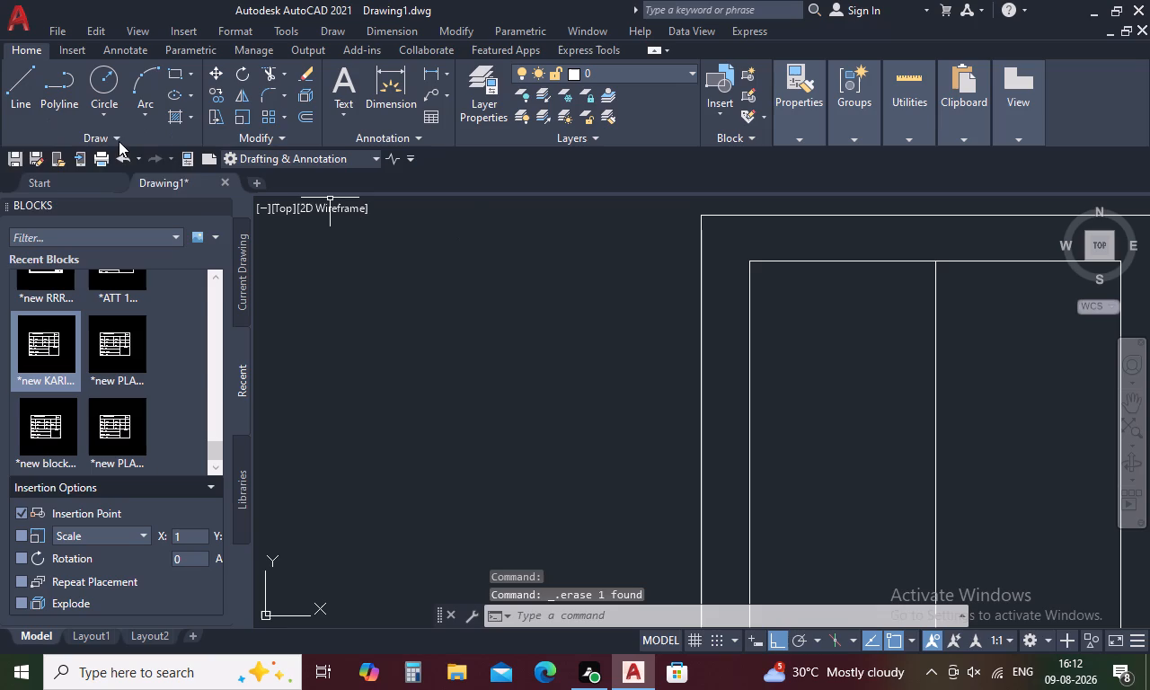
Place a point inside the inner rectangle near its upper left corner, slightly clear of both edges.
left_click(122, 141)
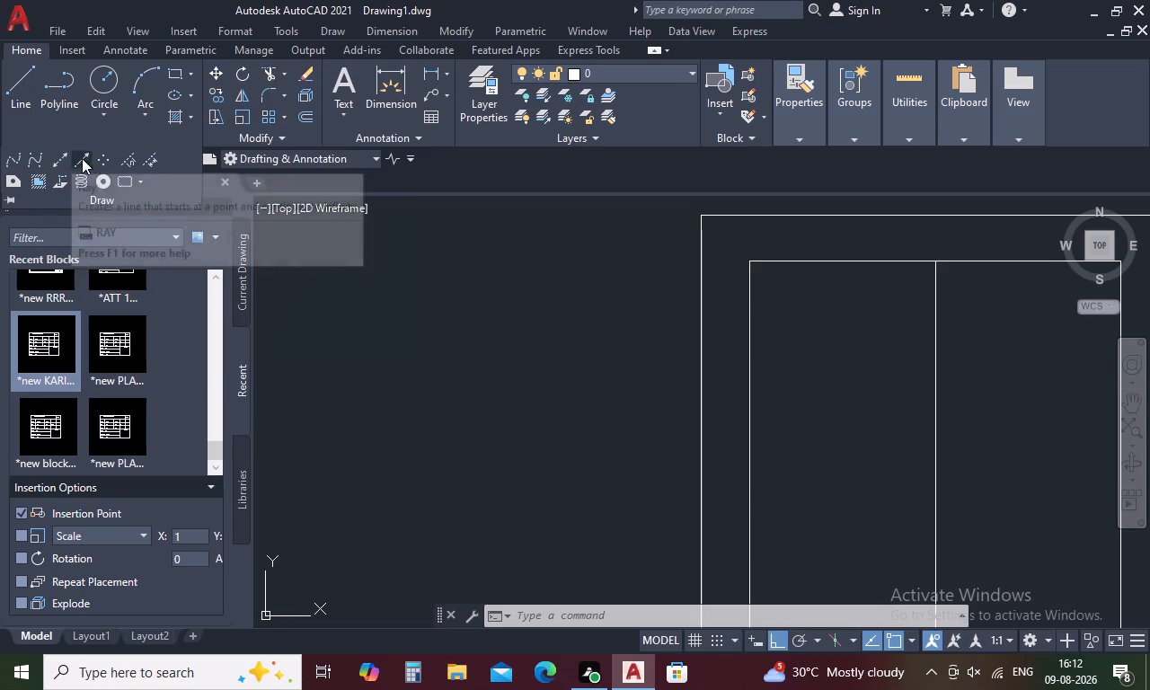
left_click(103, 158)
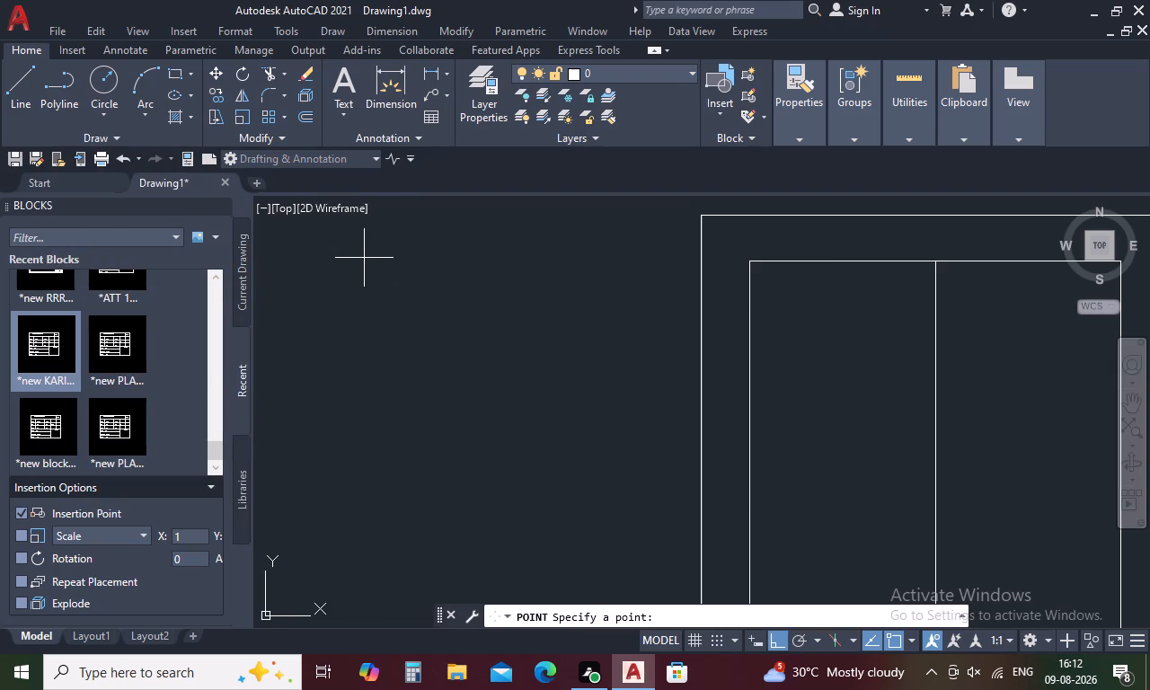
left_click(784, 300)
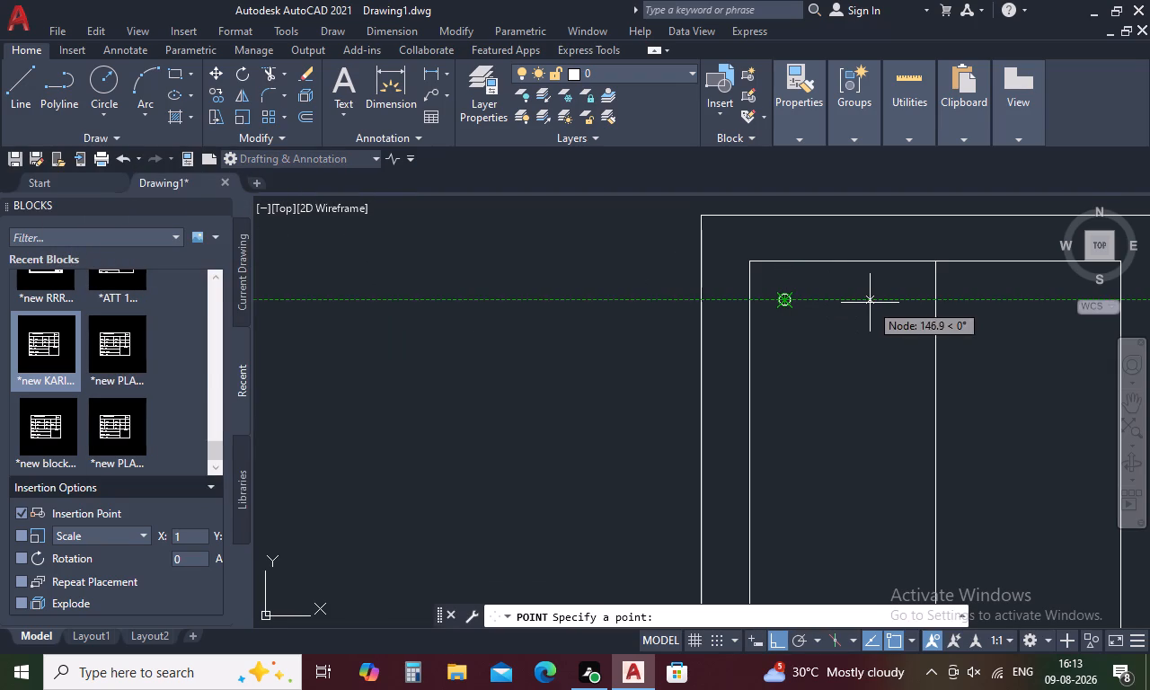
scroll(870, 303, "down", 1)
scroll(854, 376, "down", 2)
middle_click_drag(854, 376, 818, 289)
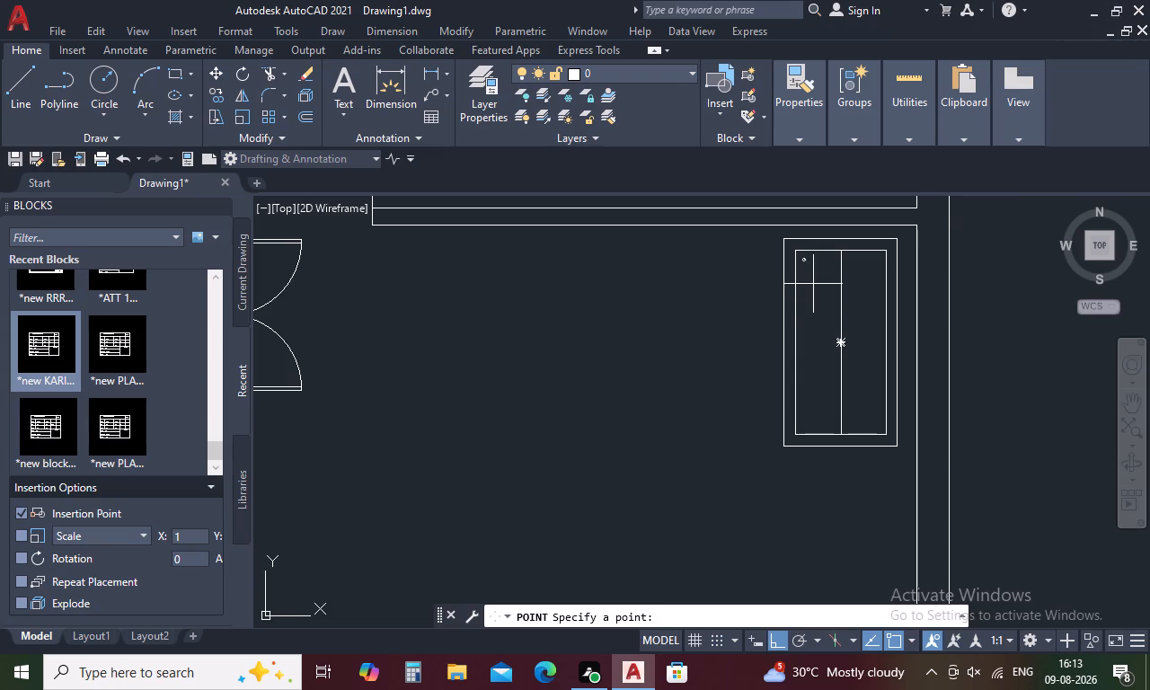
key("Escape")
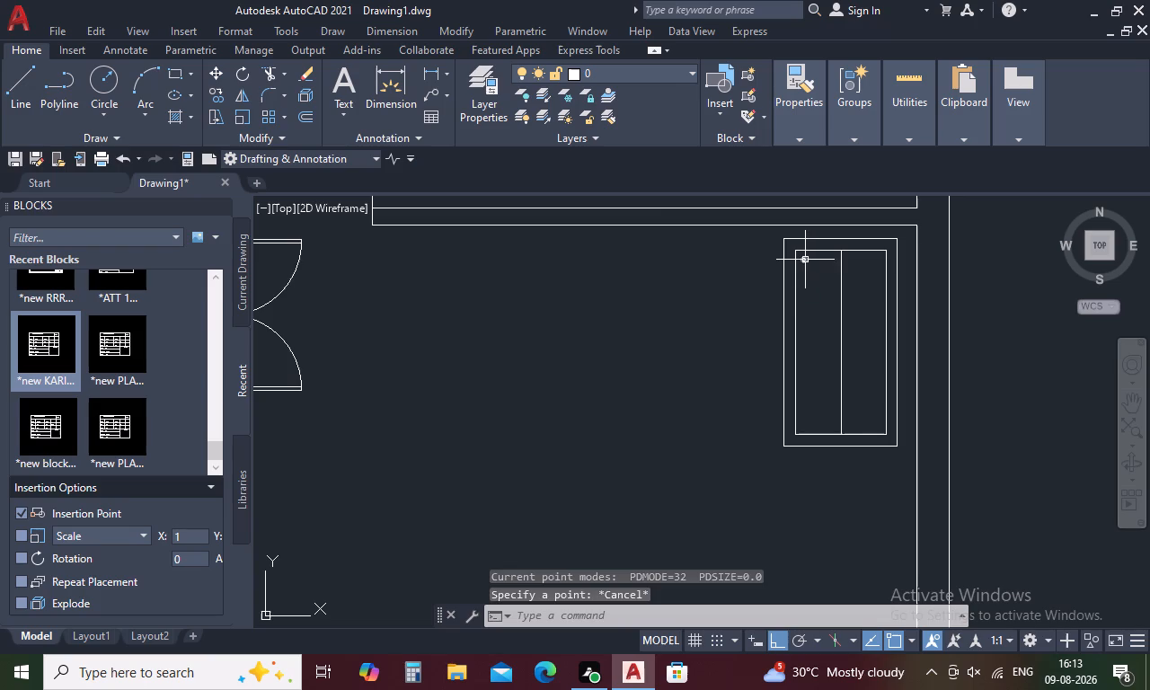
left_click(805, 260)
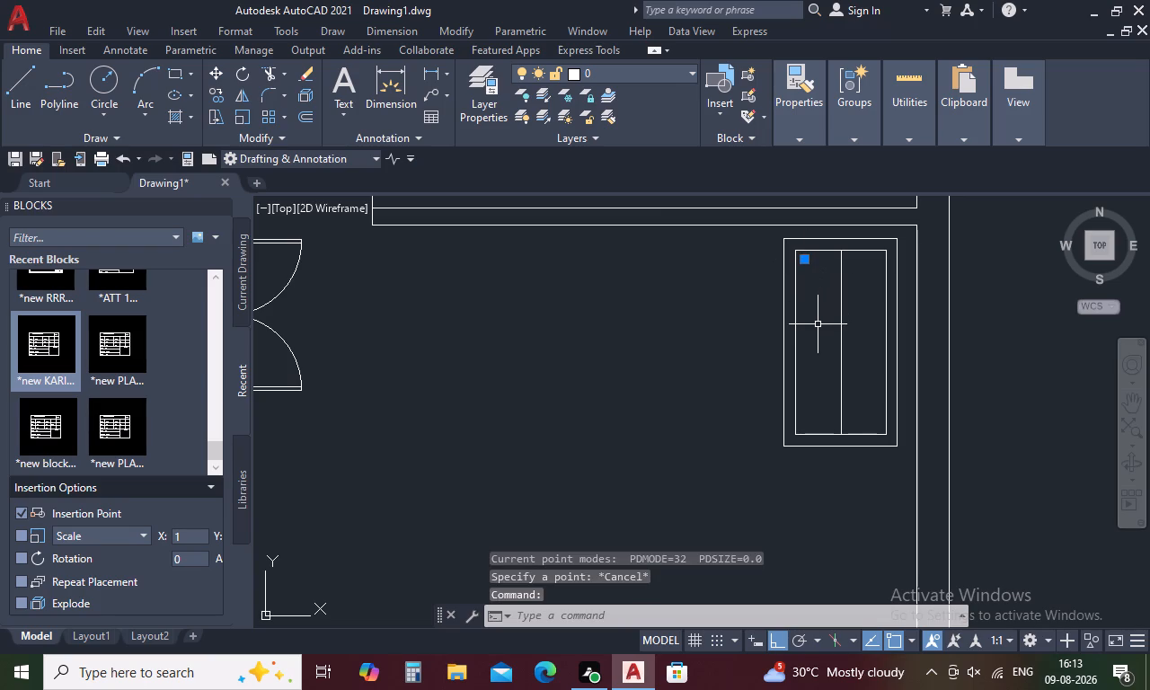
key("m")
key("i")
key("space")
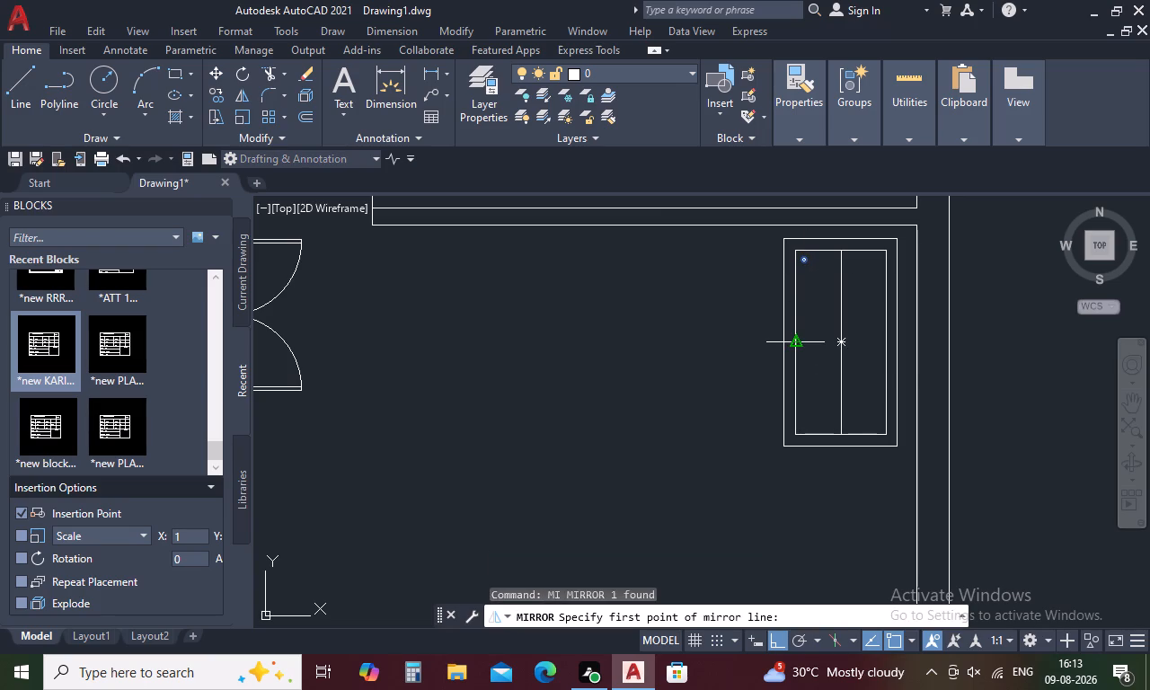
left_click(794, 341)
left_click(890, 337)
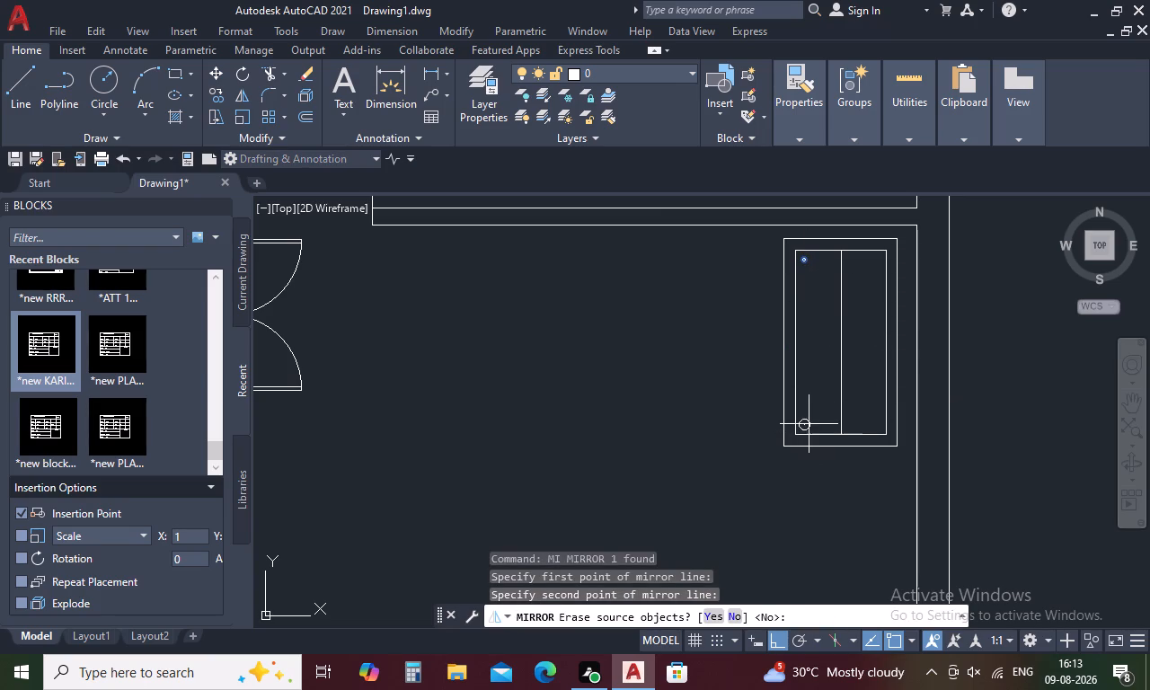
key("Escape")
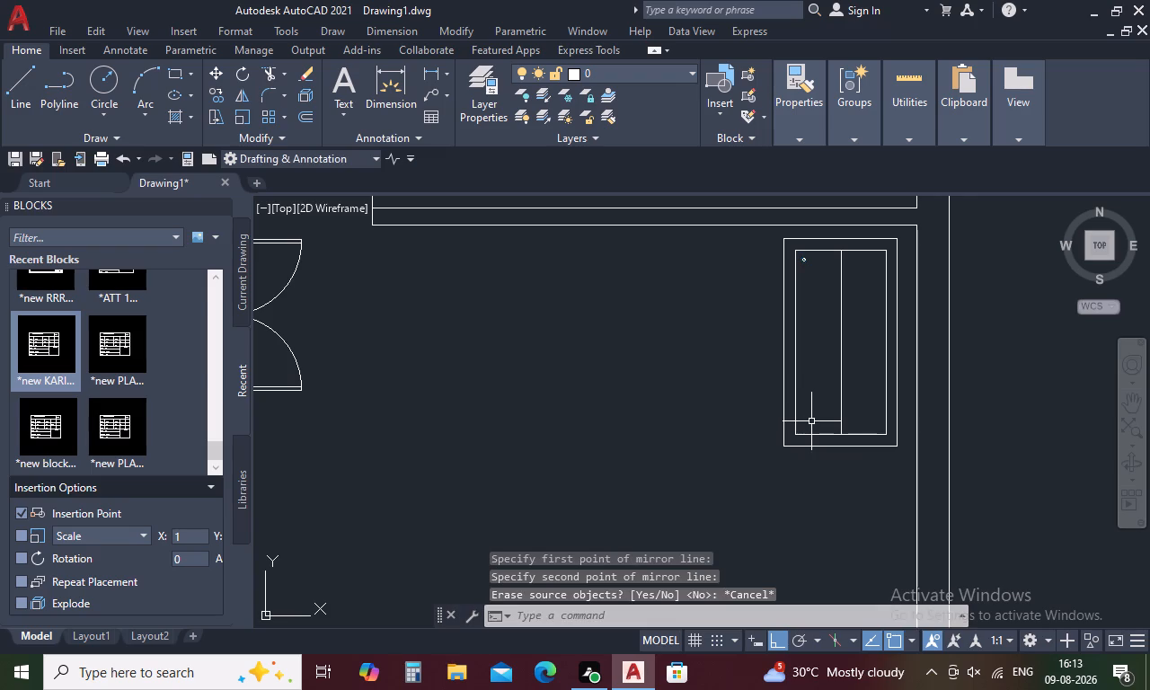
Mirror the upper left point about the inner rectangle's horizontal midline to its lower left corner, keeping the original.
left_click(806, 256)
right_click(810, 306)
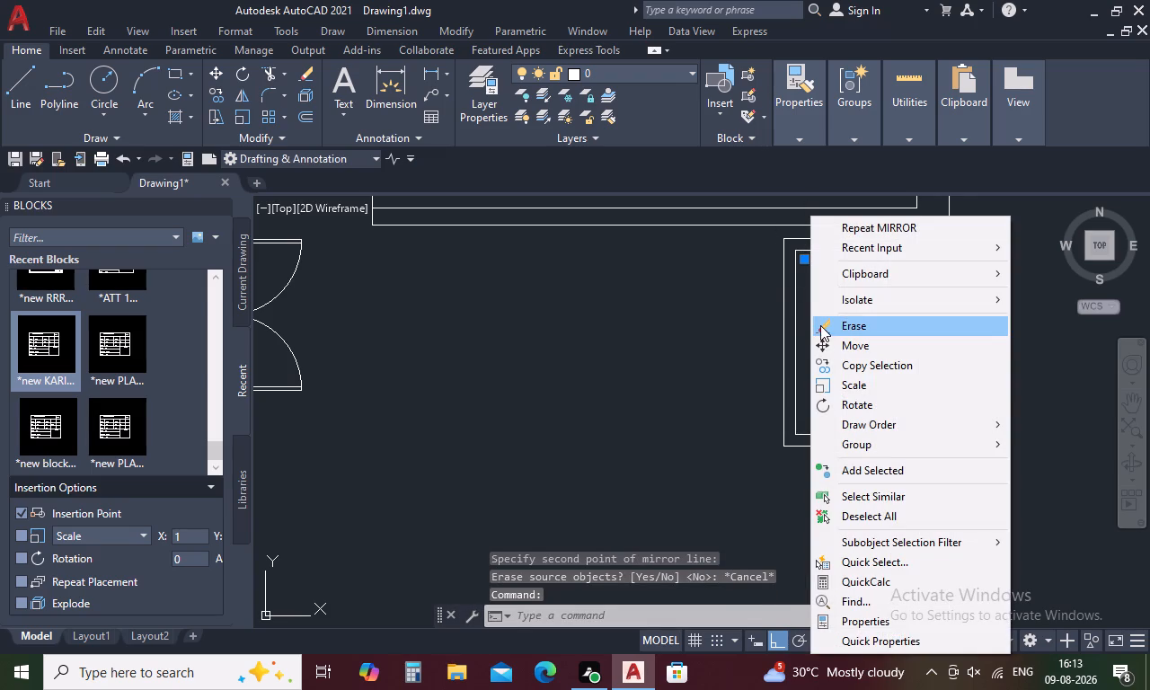
key("Escape")
key("m")
key("i")
key("space")
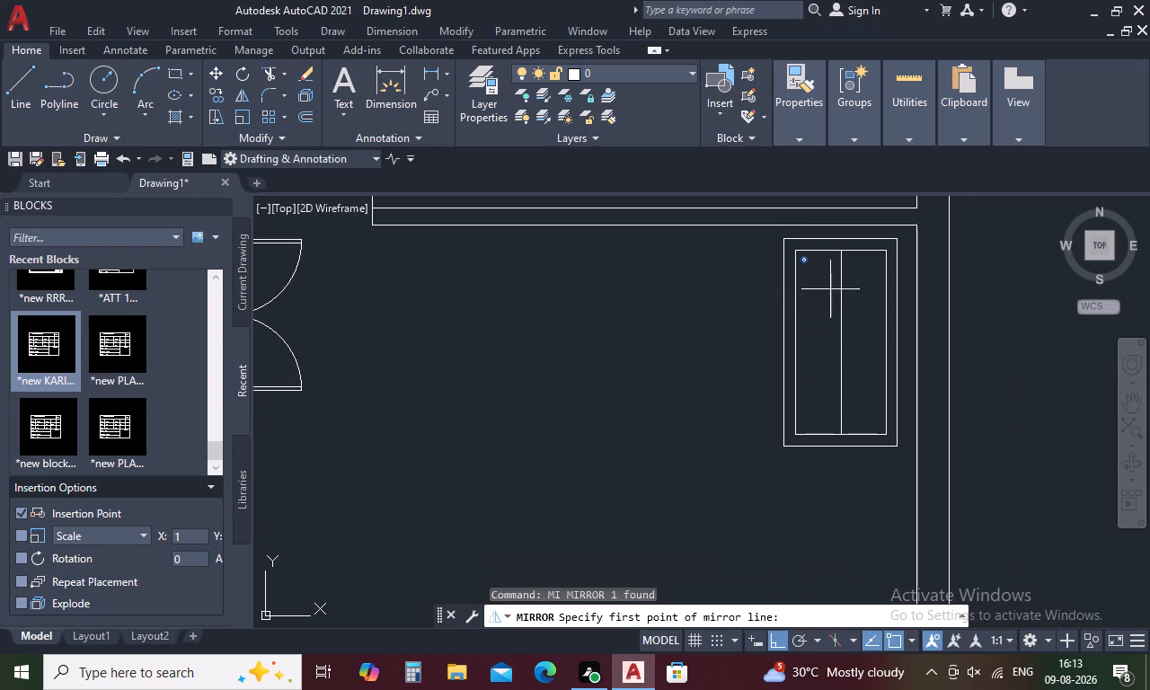
left_click(799, 343)
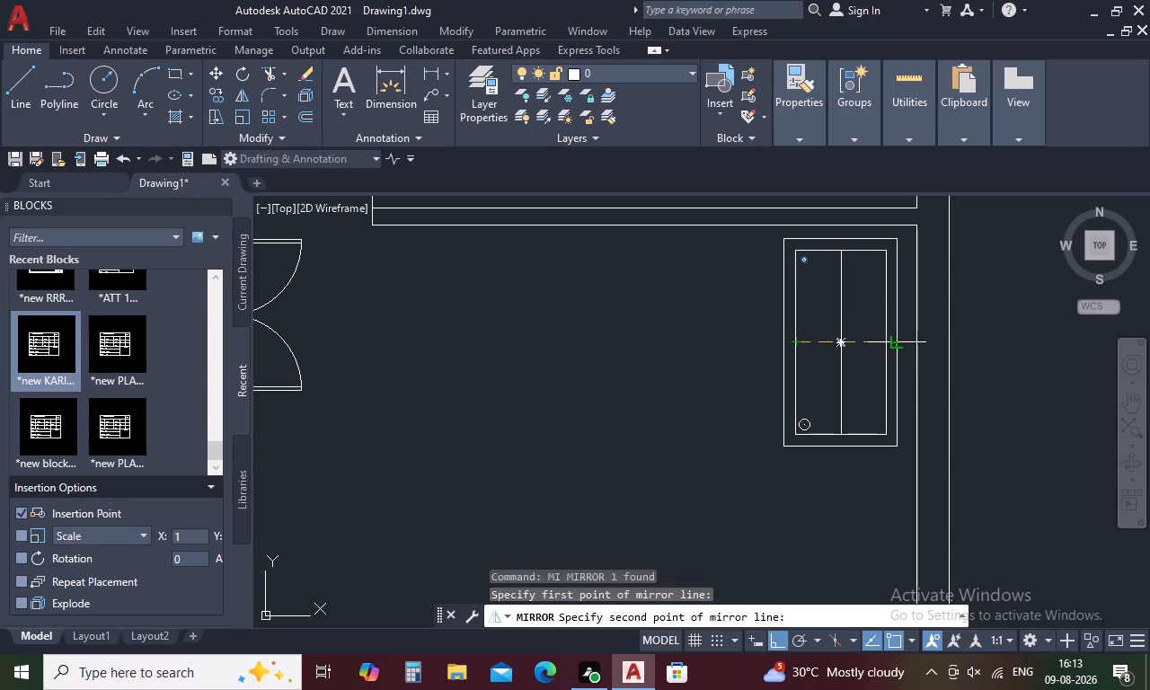
left_click(888, 347)
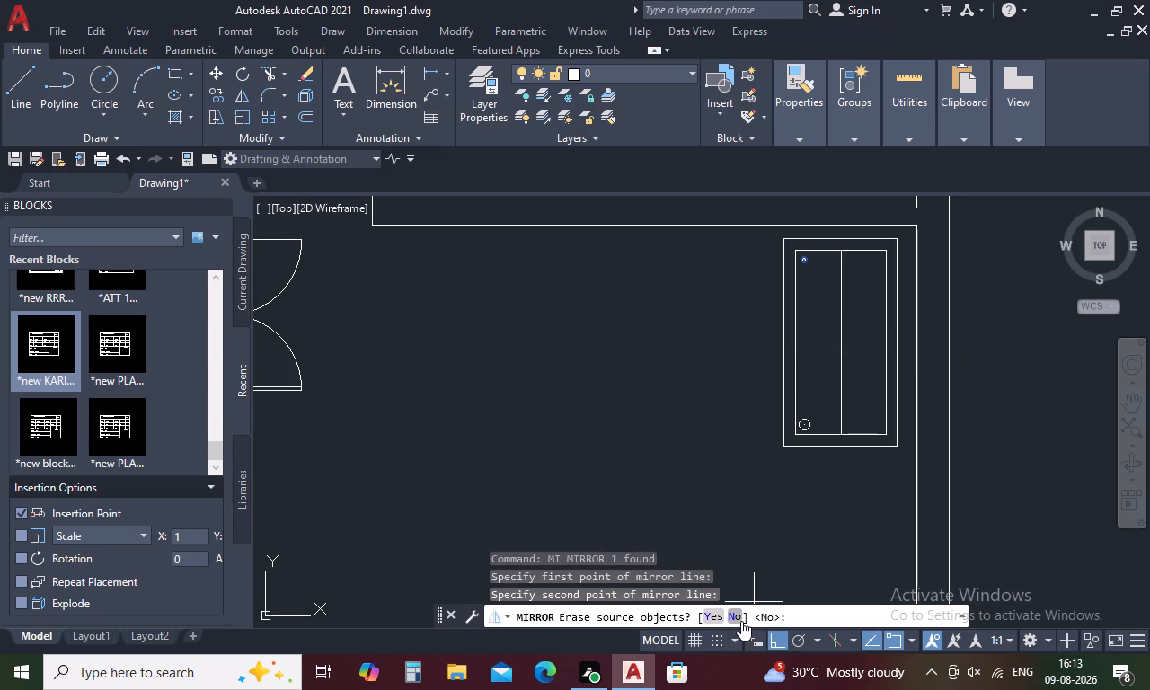
left_click(735, 616)
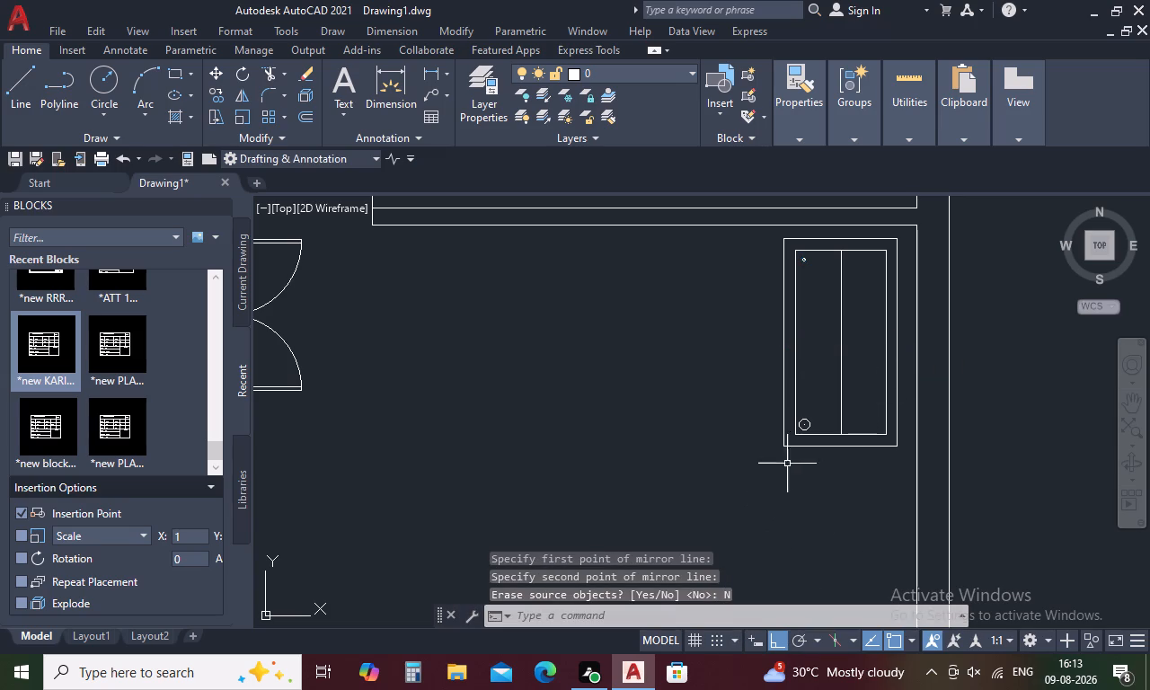
Mirror the lower left point back about the inner rectangle's horizontal midline onto the upper left one, keeping the source.
left_click(809, 428)
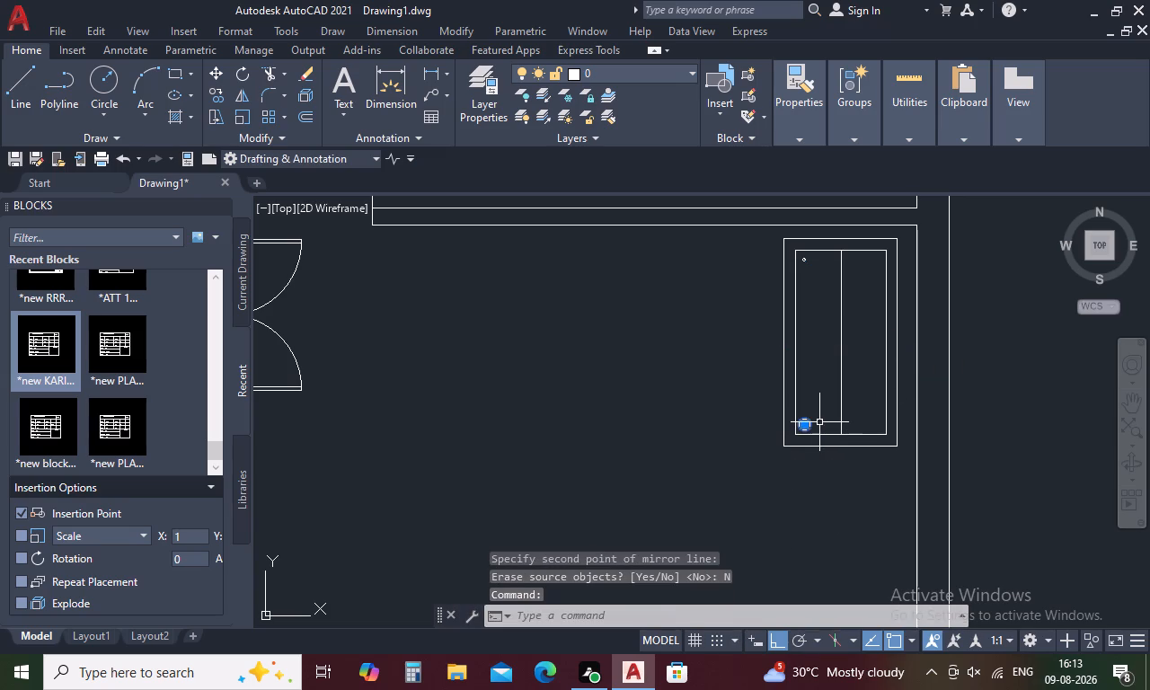
type("MI")
key("space")
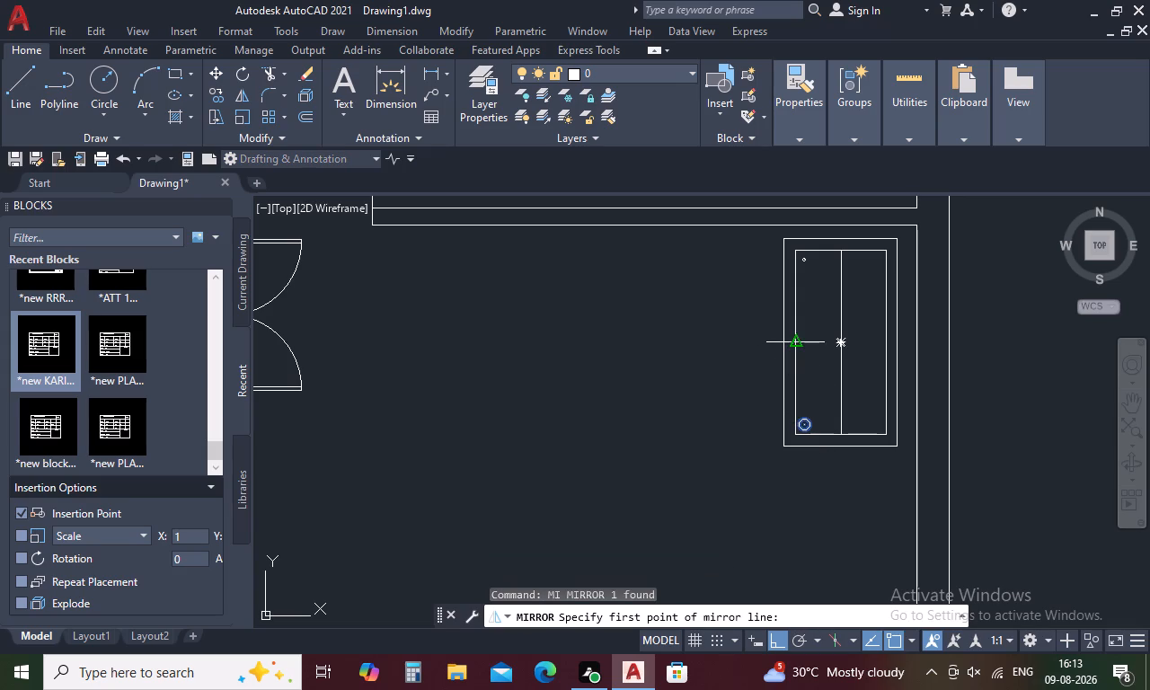
left_click(793, 340)
left_click(881, 345)
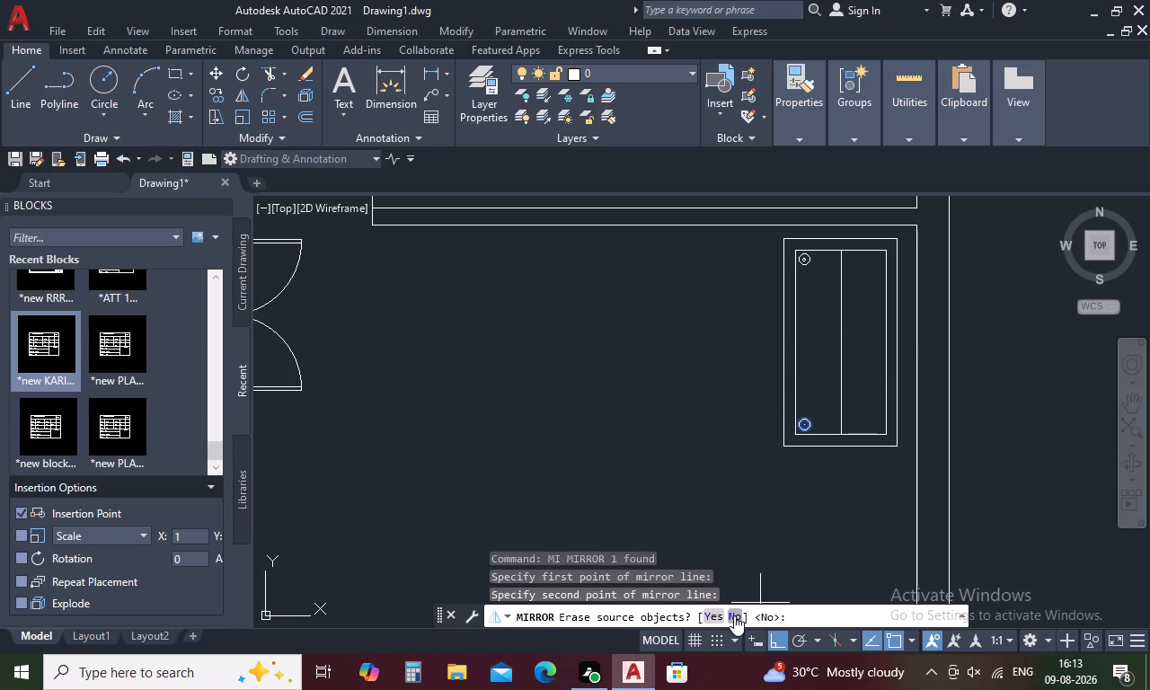
left_click(735, 615)
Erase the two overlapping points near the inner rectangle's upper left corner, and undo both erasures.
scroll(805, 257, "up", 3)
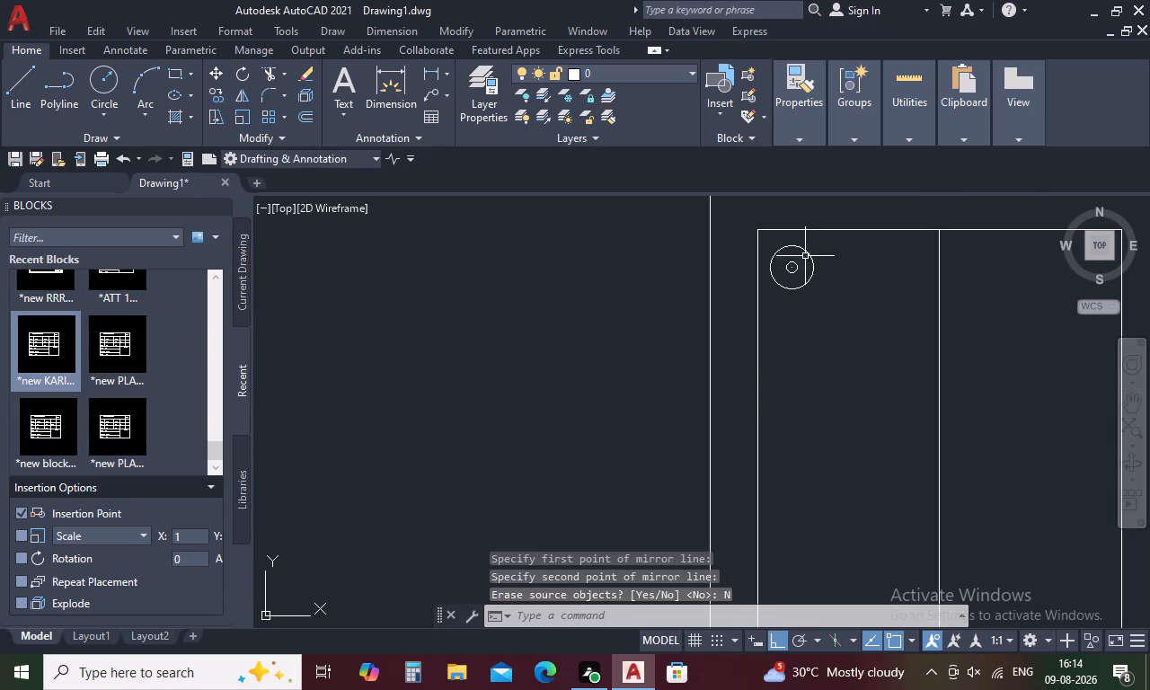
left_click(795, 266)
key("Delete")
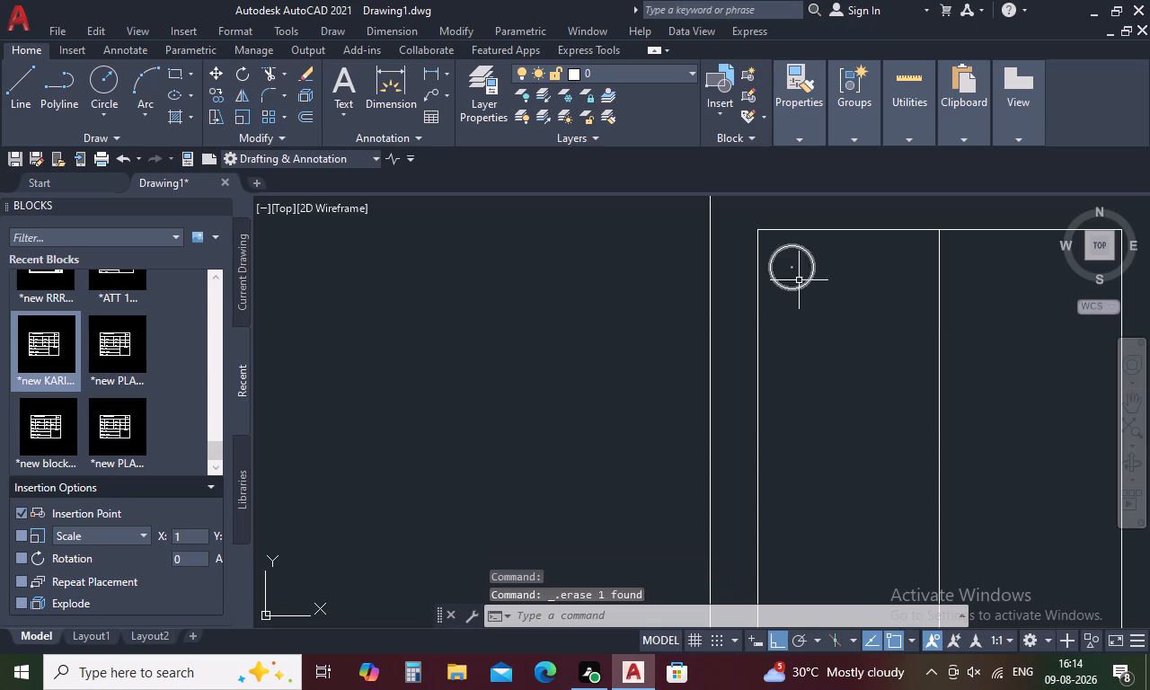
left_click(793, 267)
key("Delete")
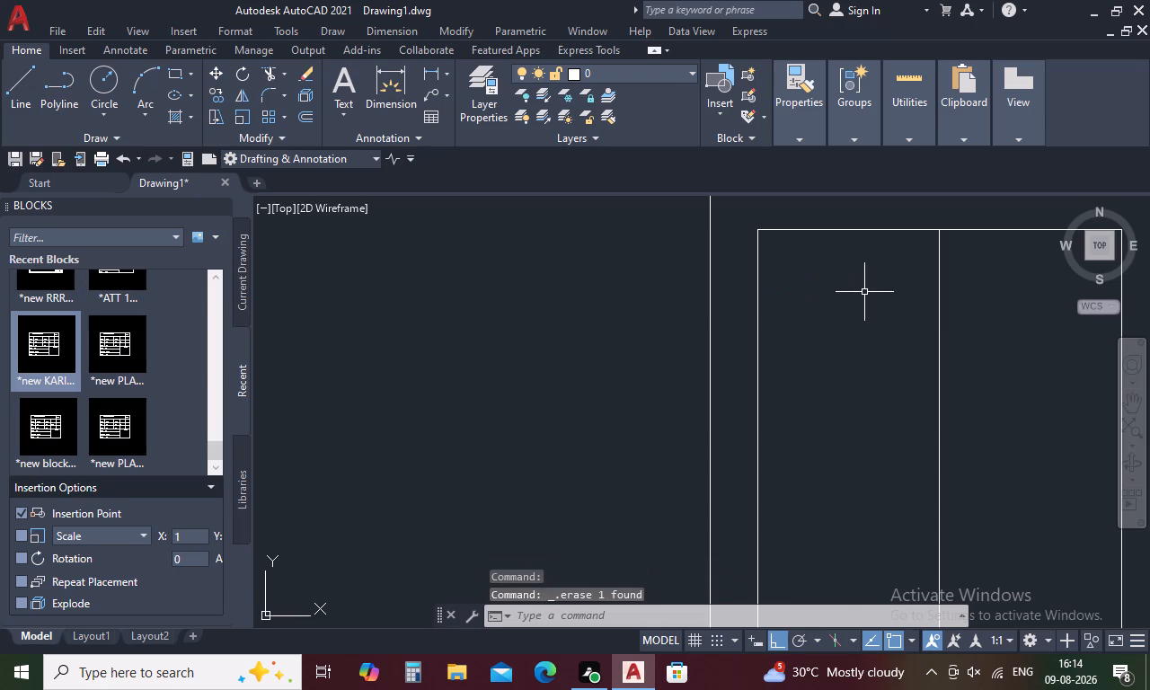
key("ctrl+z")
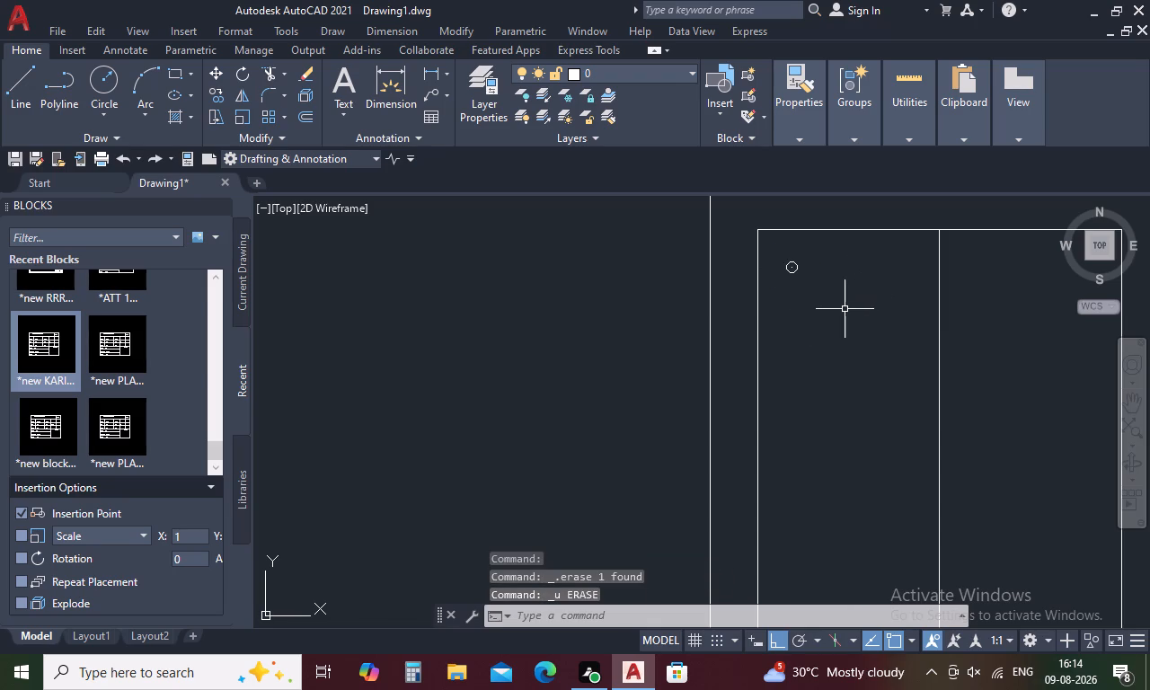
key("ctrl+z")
Mirror the lower left point about the inner rectangle's horizontal midline to the upper left corner again, keeping the source.
scroll(837, 312, "down", 2)
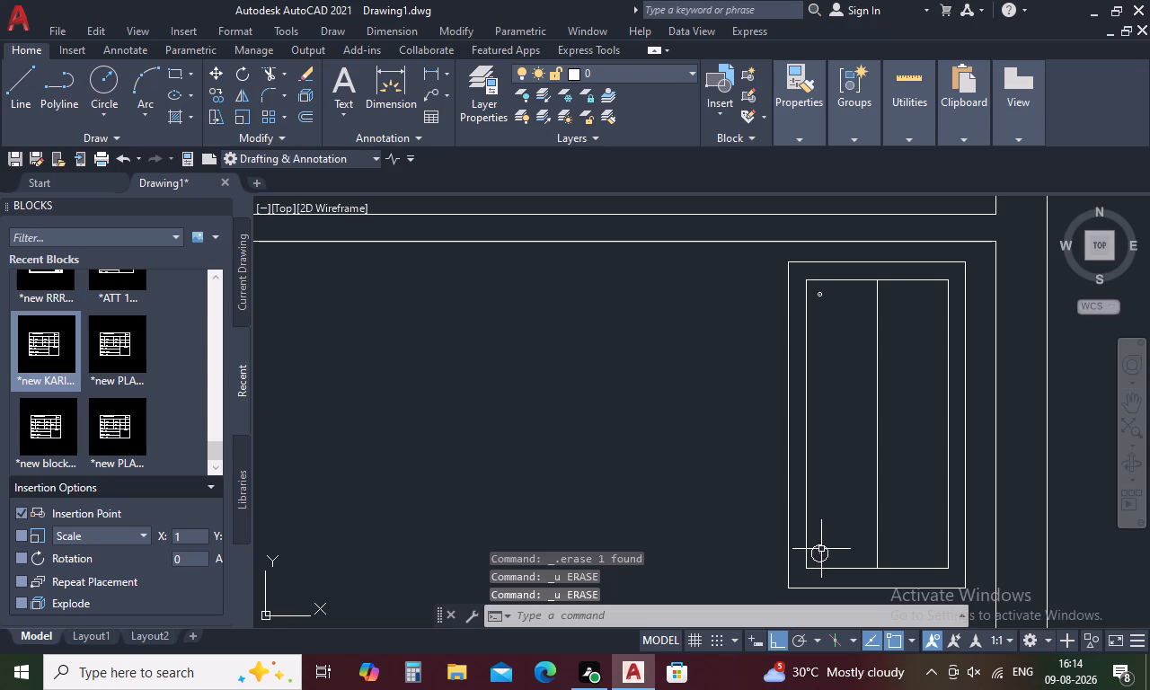
left_click(824, 545)
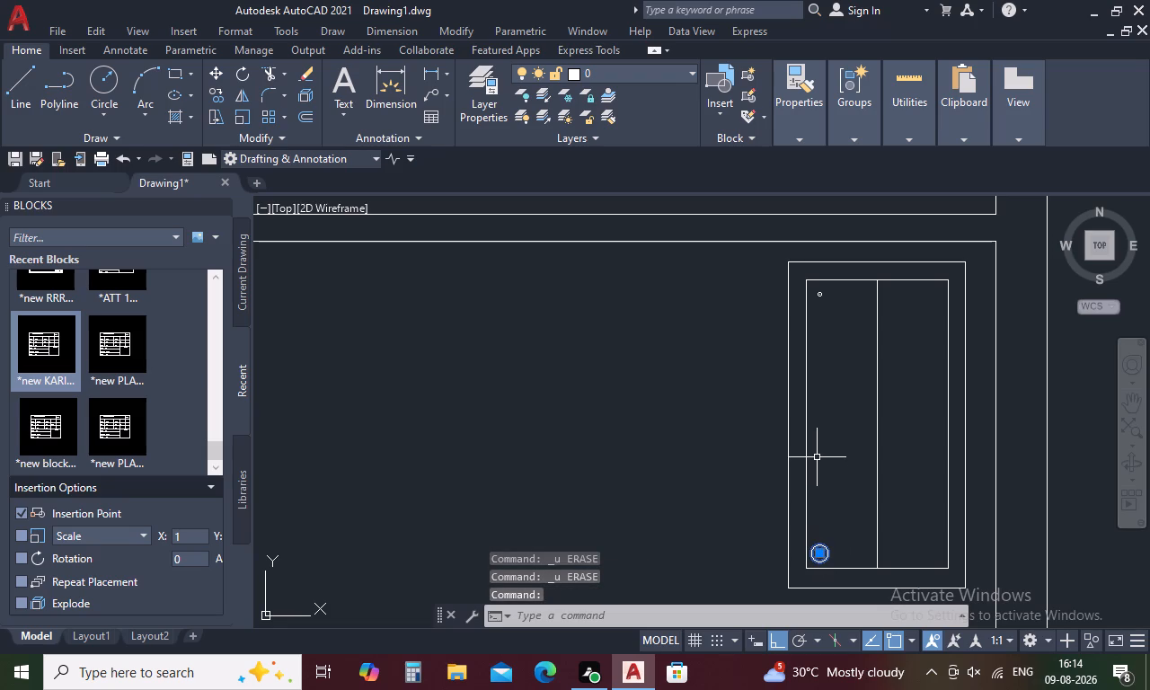
type("MI")
key("space")
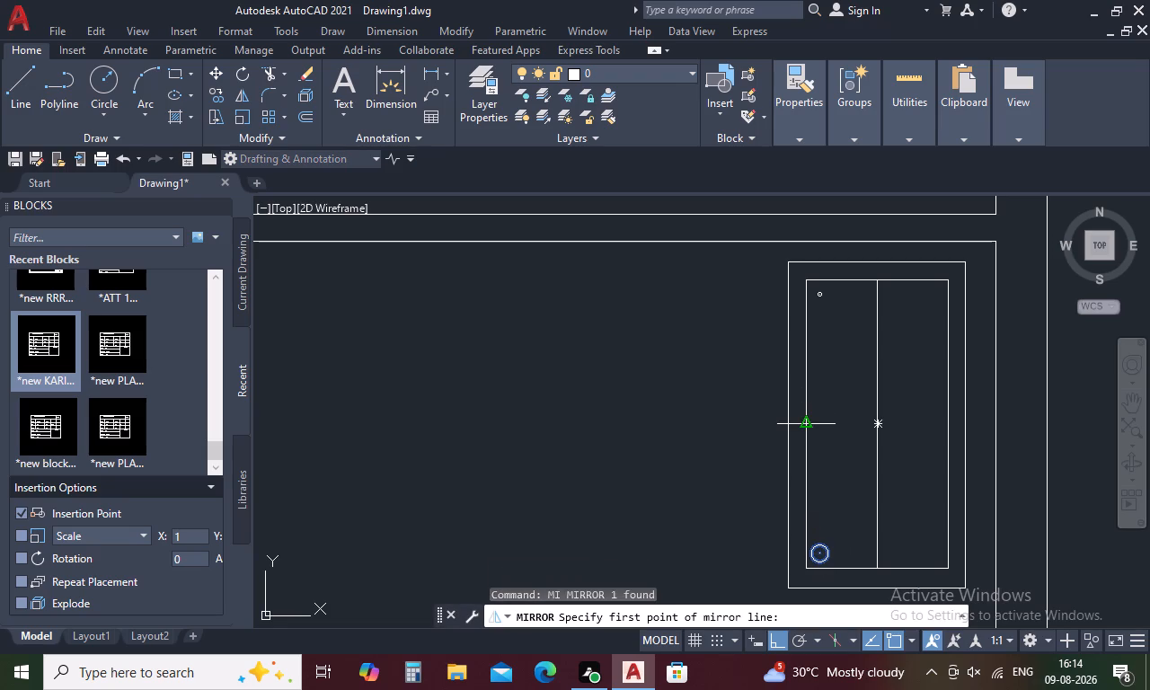
left_click(801, 429)
left_click(948, 423)
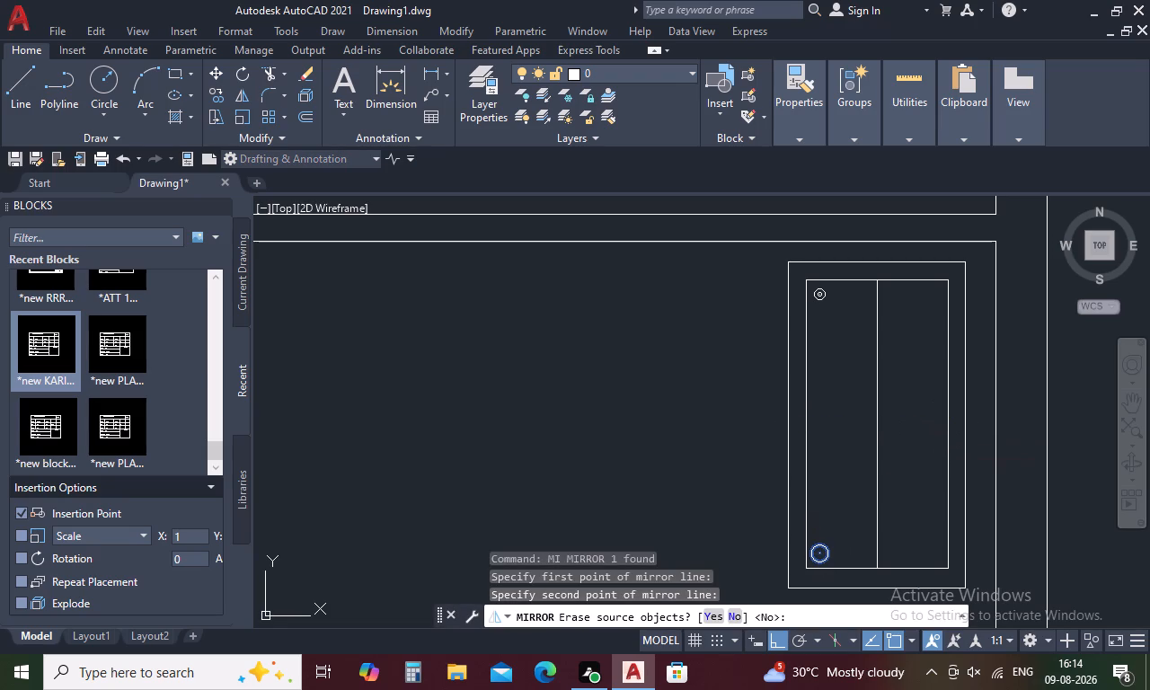
left_click(734, 615)
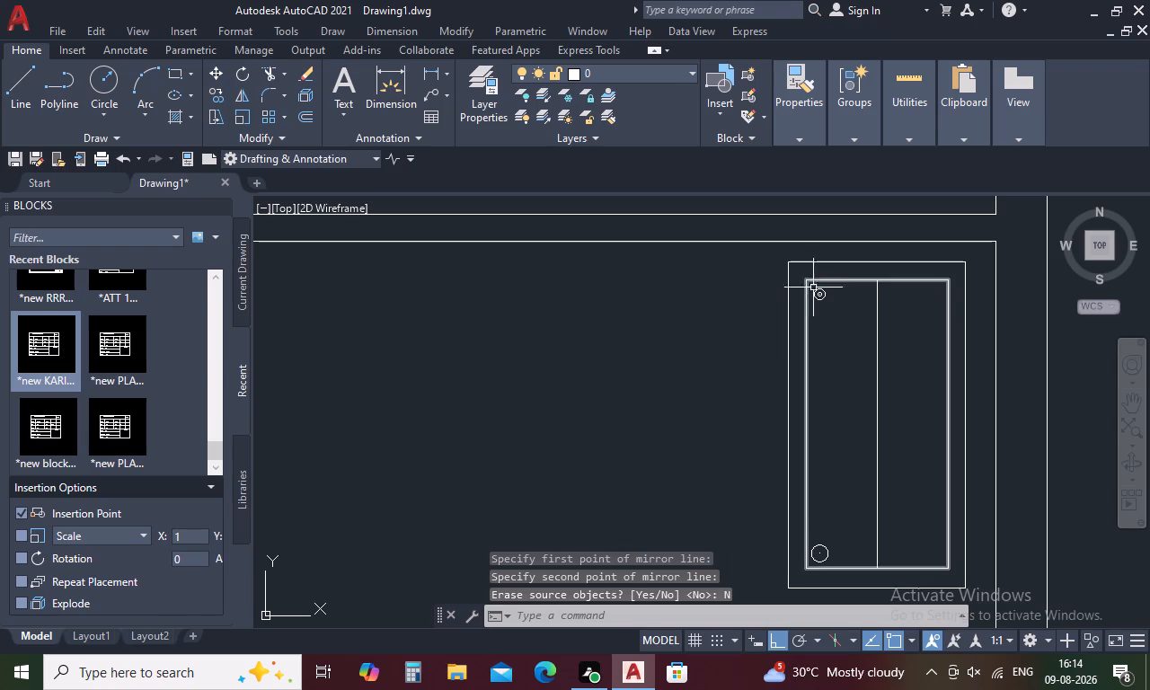
Erase one of the smaller overlapping points near the inner rectangle's upper left corner.
scroll(818, 296, "up", 4)
left_click(812, 296)
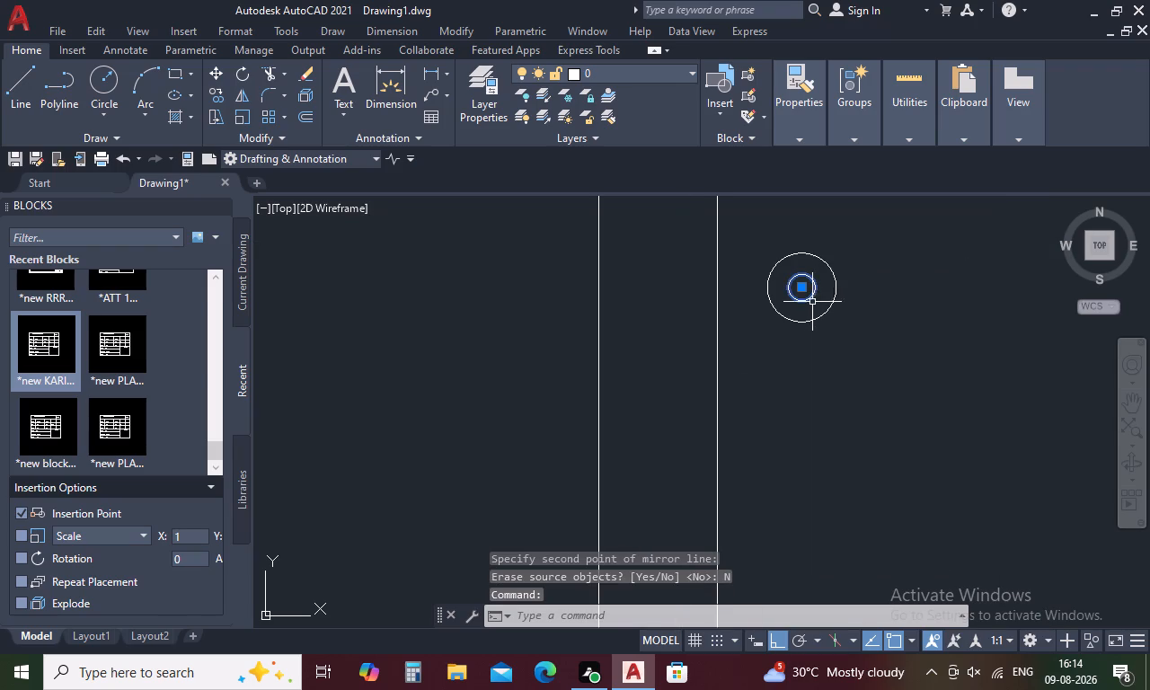
key("Delete")
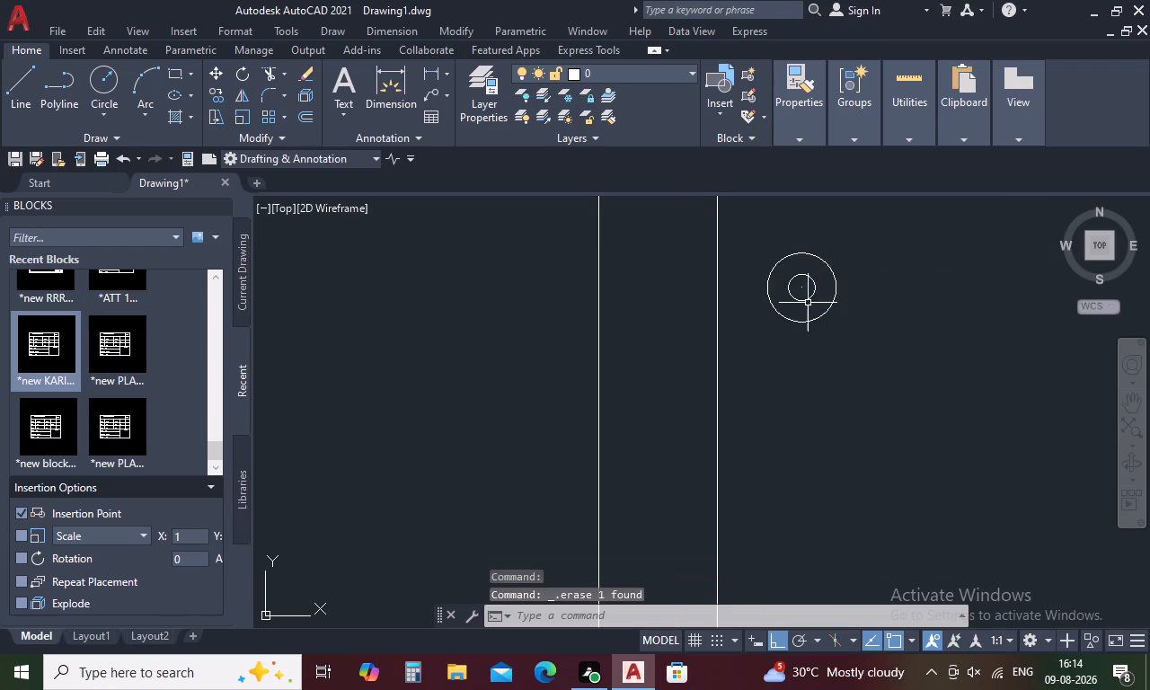
Erase the remaining smaller overlapping point near the inner rectangle's upper left corner.
left_click(806, 299)
key("Delete")
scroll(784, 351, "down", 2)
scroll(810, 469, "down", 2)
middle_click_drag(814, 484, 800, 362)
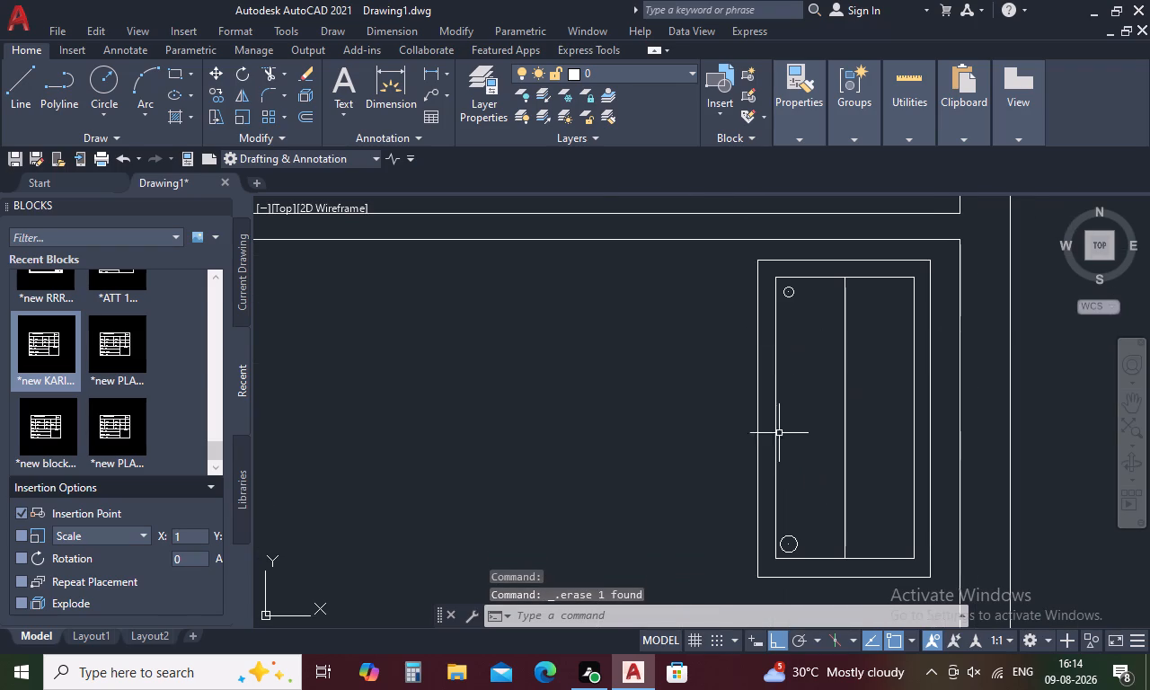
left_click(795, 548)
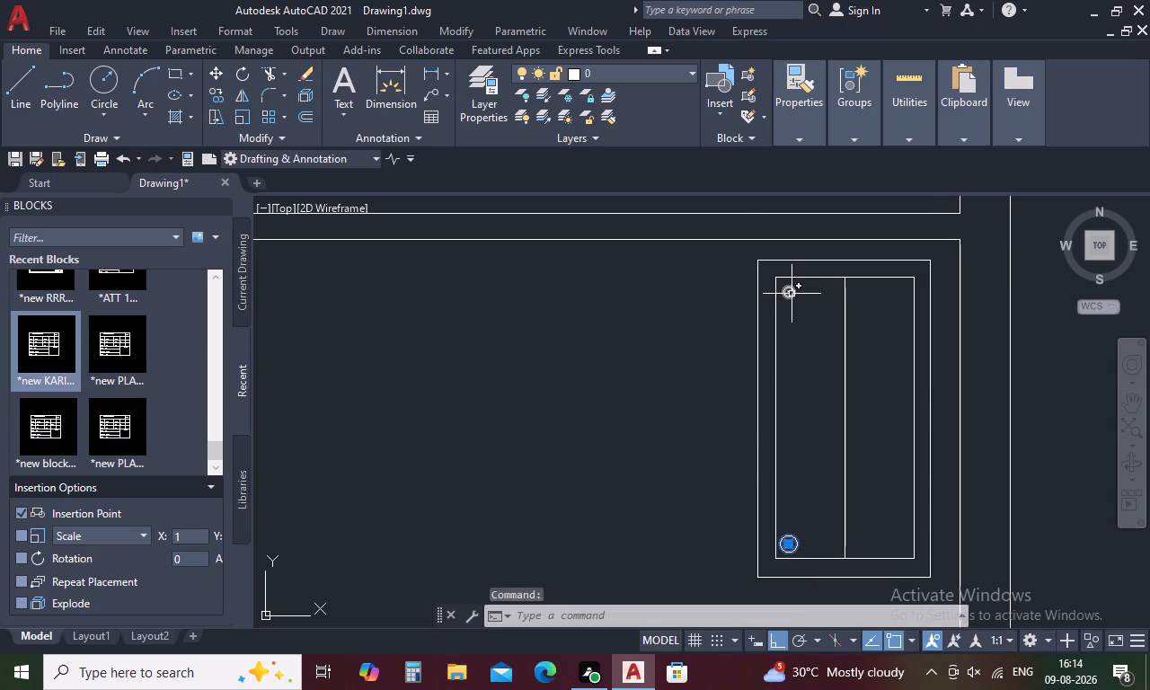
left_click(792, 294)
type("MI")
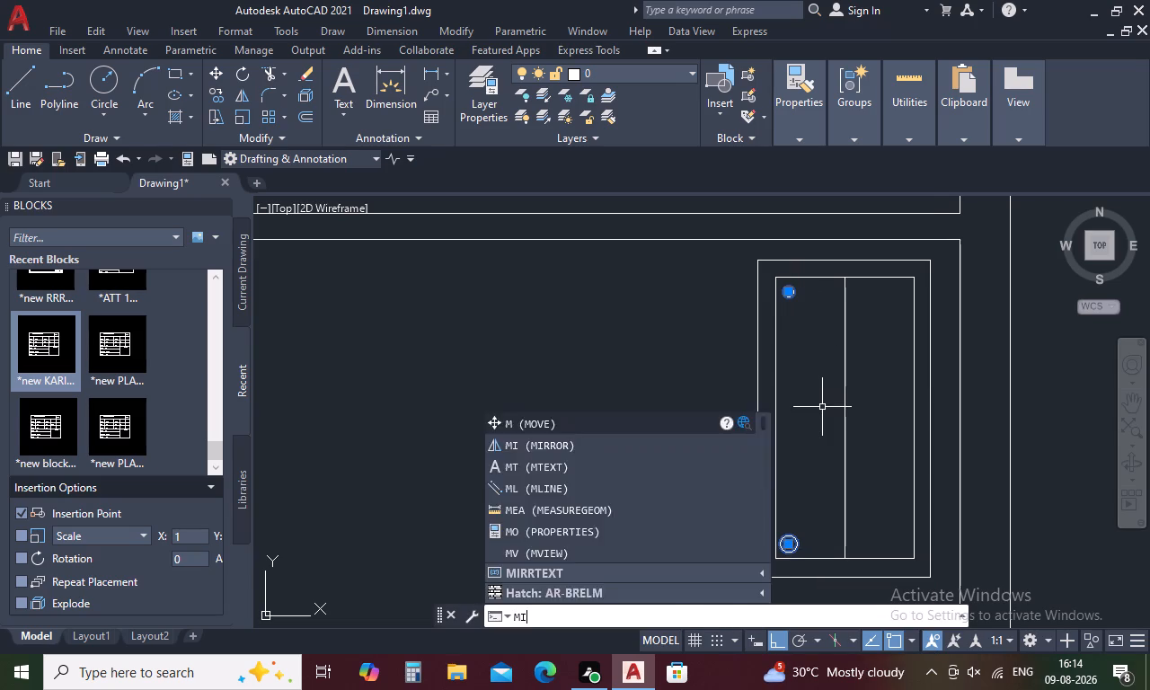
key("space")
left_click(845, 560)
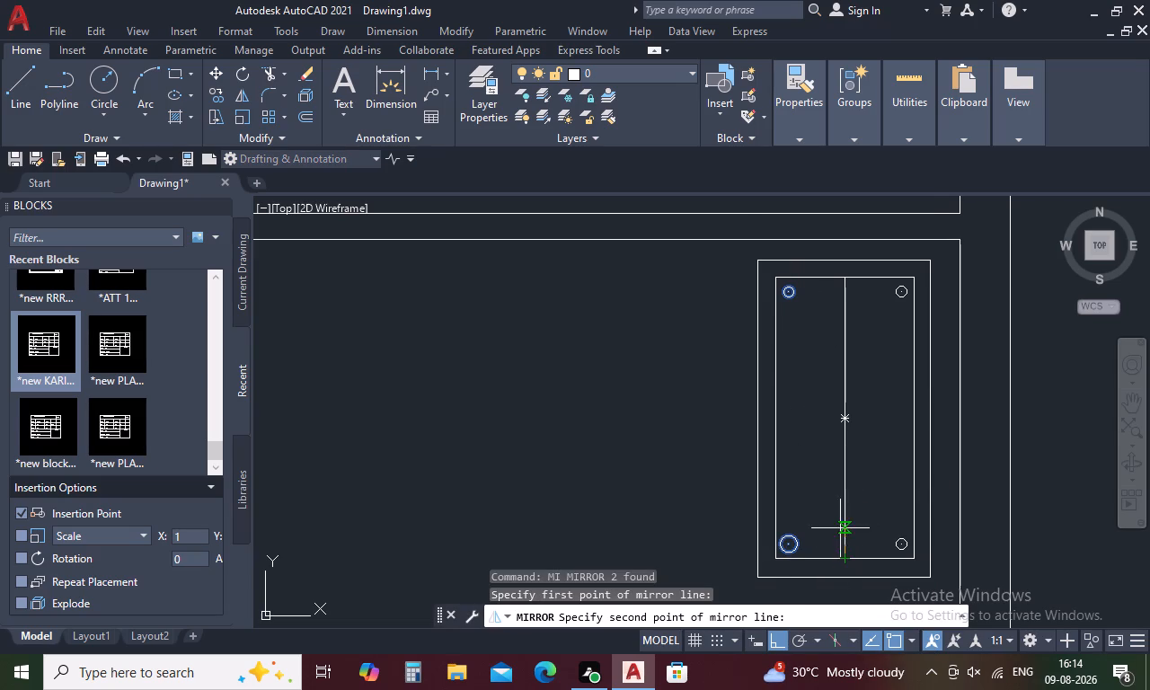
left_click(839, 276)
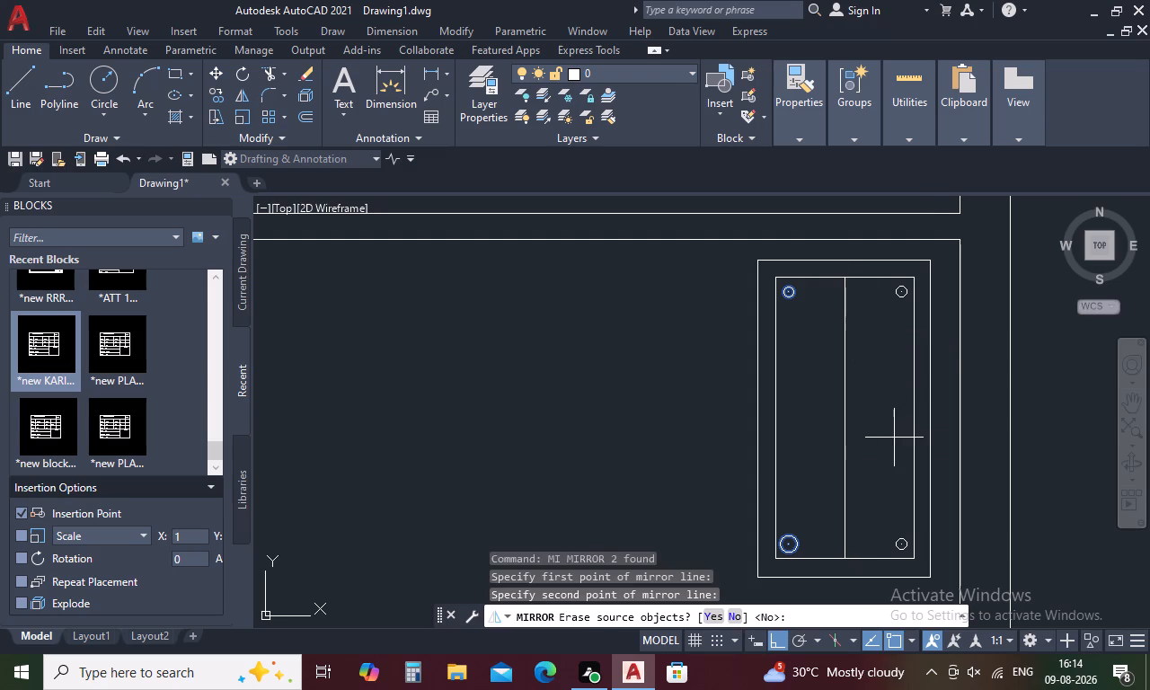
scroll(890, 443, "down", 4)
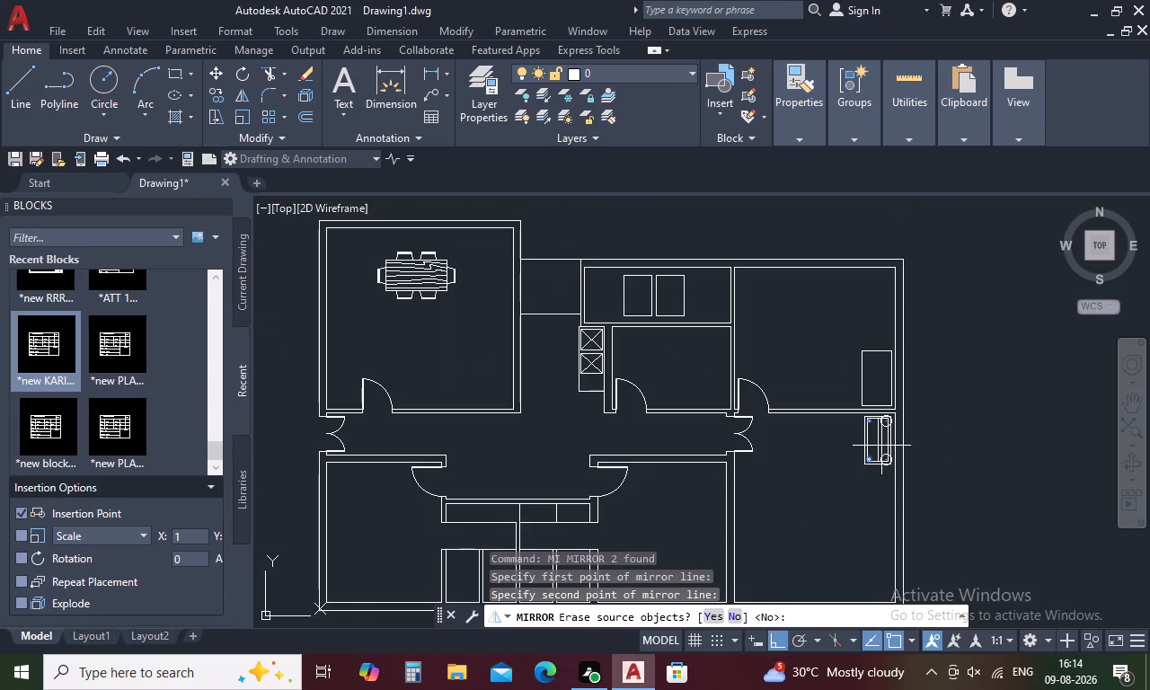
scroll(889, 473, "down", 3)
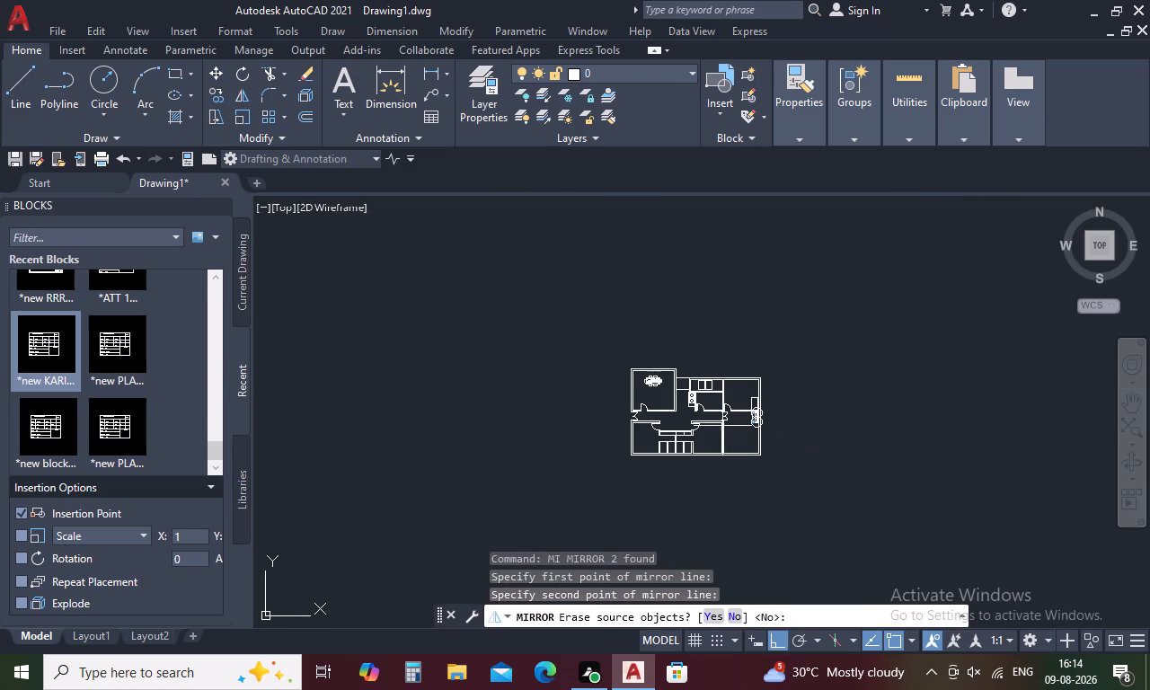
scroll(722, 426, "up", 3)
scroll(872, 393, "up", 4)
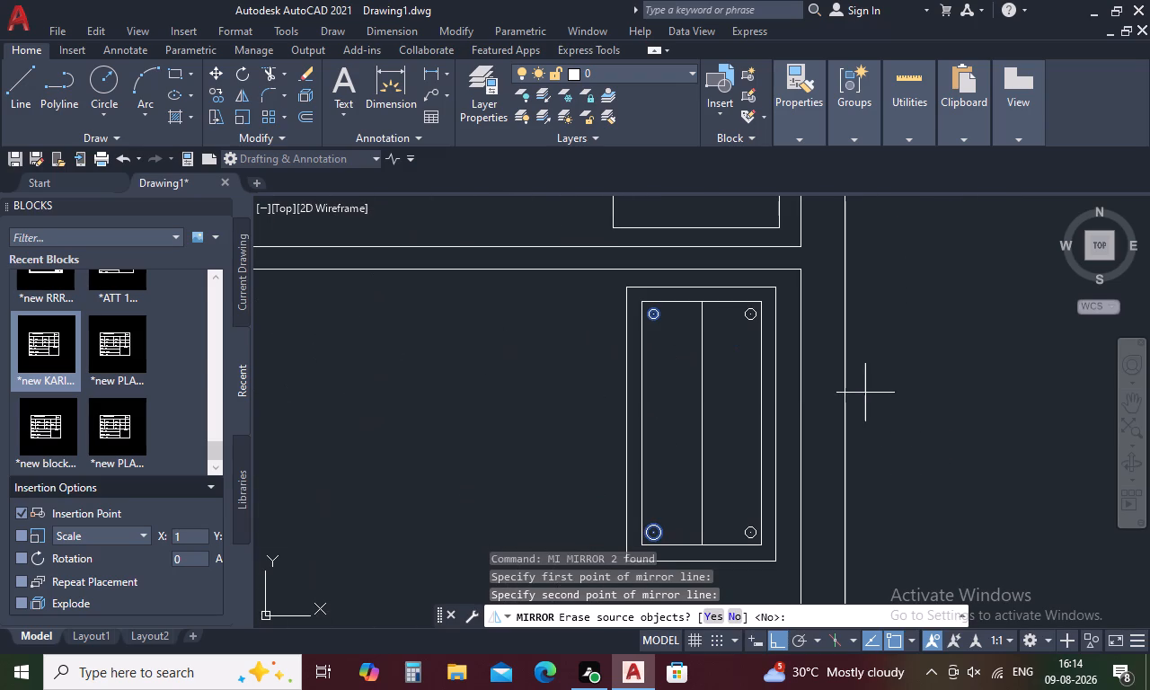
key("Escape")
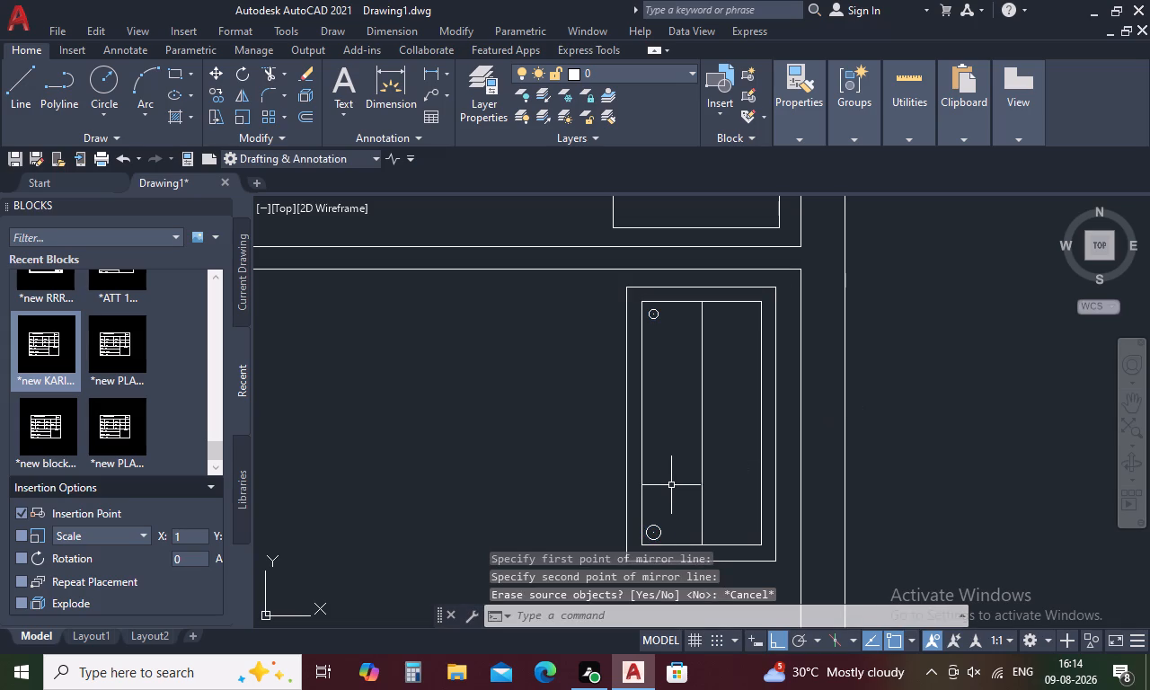
Configure the point style to size points in absolute units, with a point size of 400 units.
key("p")
type("TYPE")
key("space")
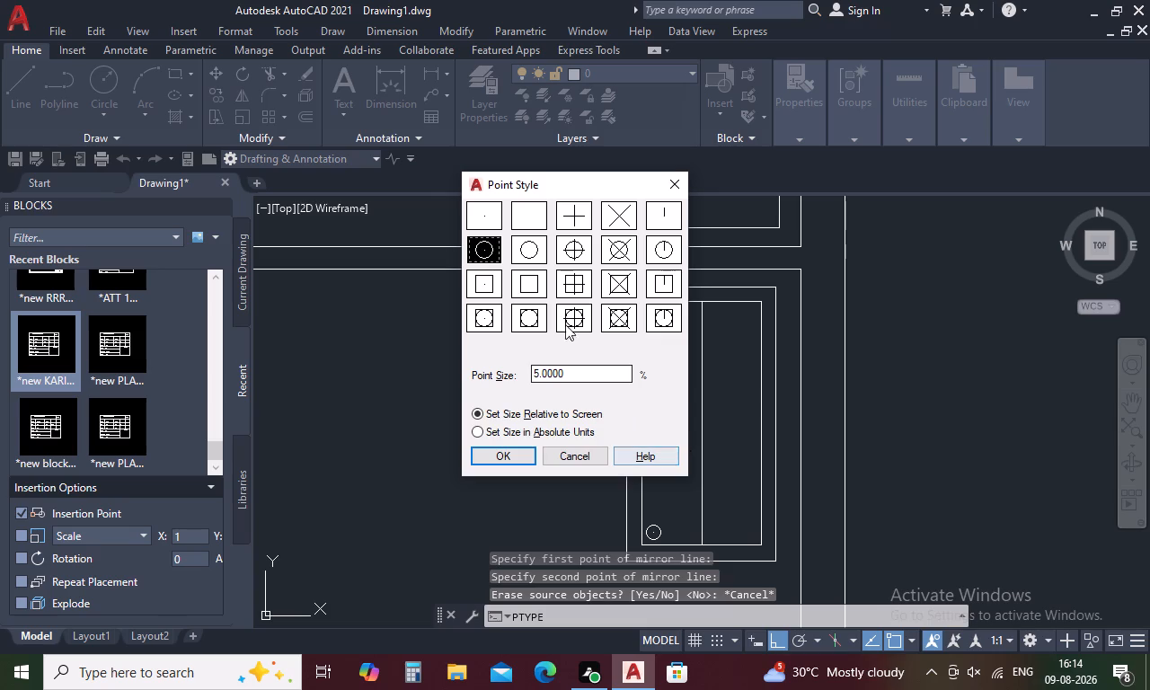
left_click(564, 375)
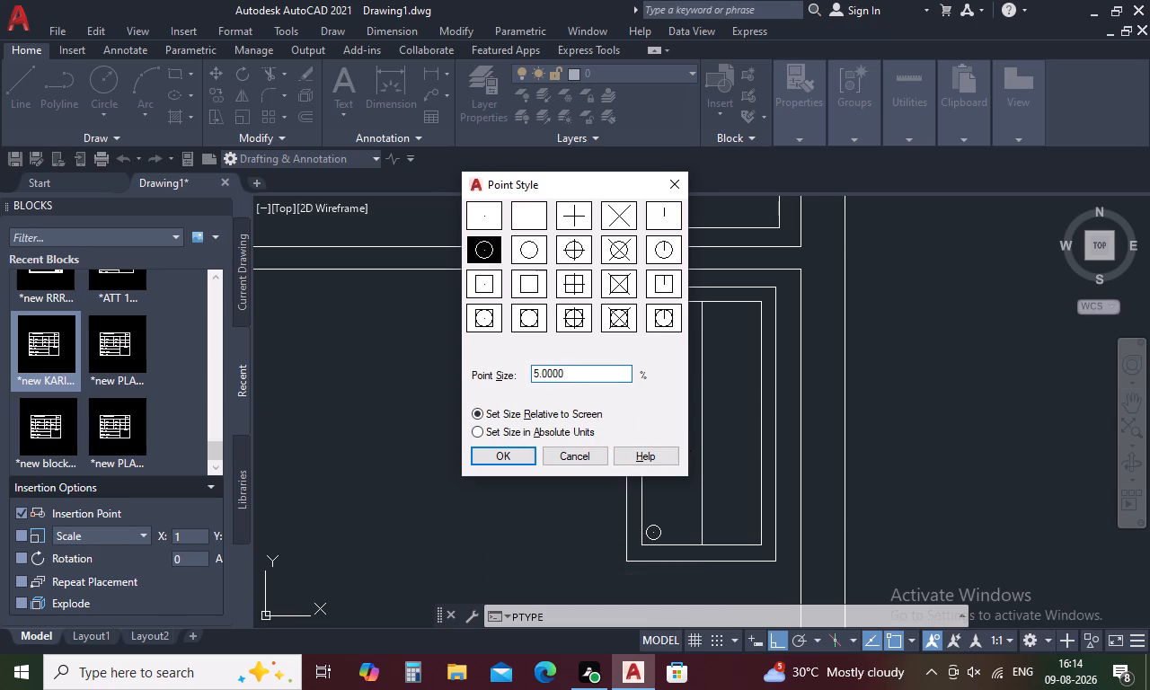
left_click(477, 431)
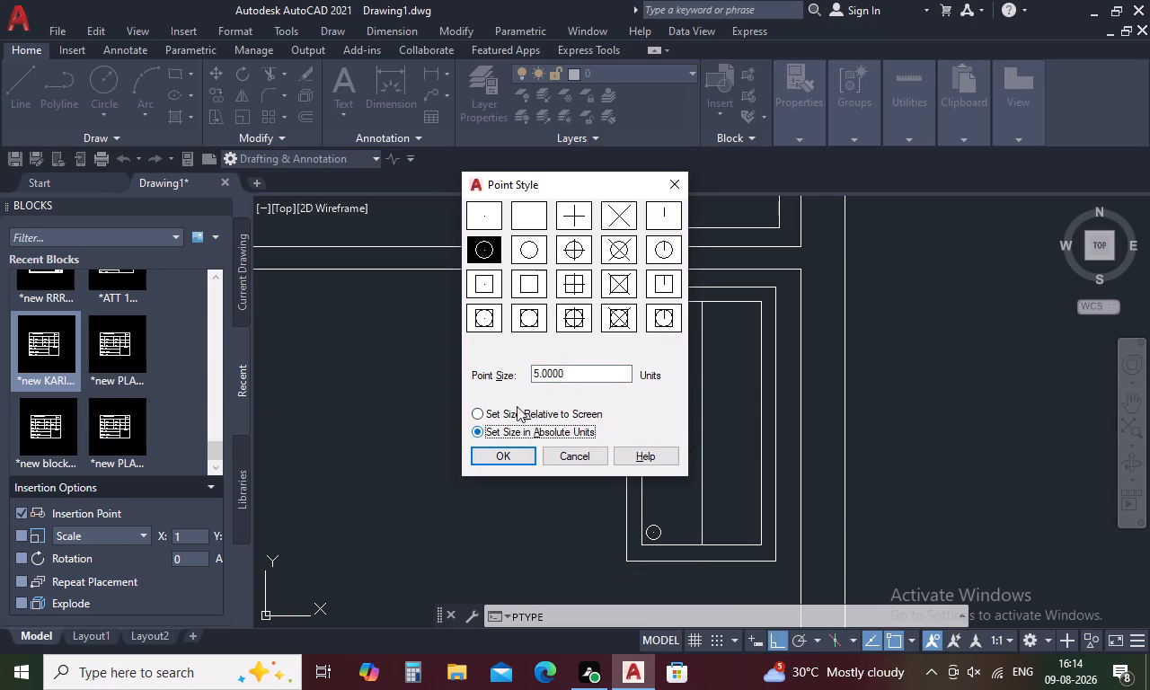
left_click(568, 376)
key("BackSpace")
key("BackSpace")
key("BackSpace")
key("BackSpace")
key("BackSpace")
key("BackSpace")
key("BackSpace")
key("BackSpace")
key("BackSpace")
key("BackSpace")
key("BackSpace")
key("BackSpace")
key("BackSpace")
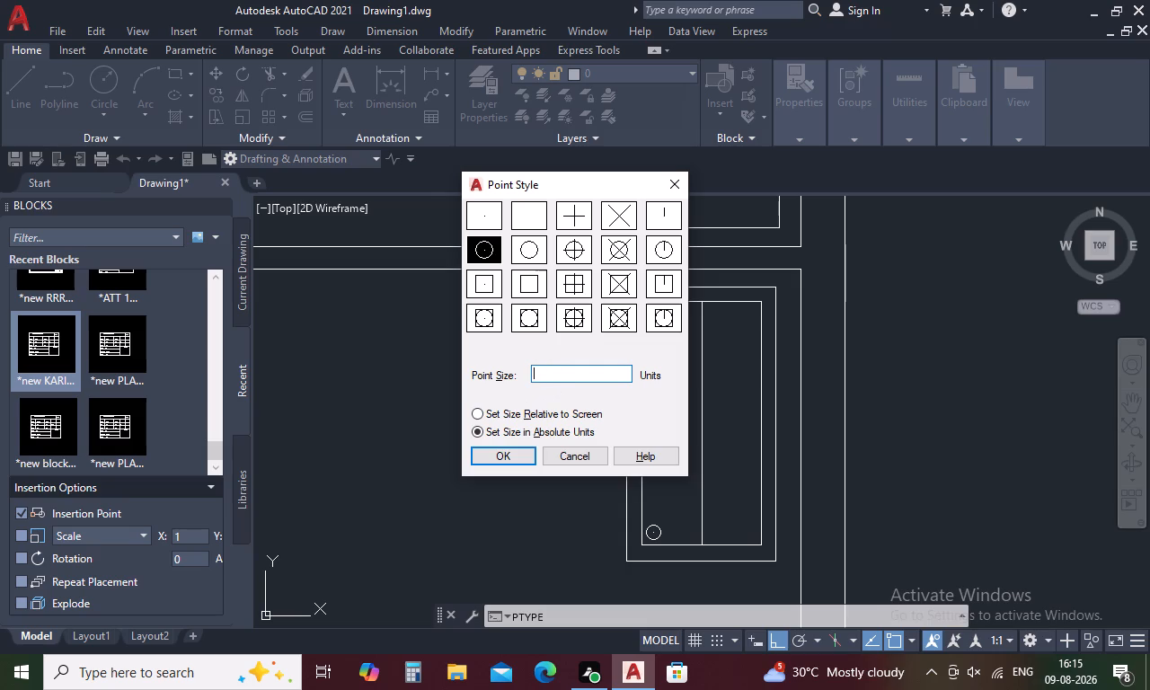
type("50-")
key("0")
key("BackSpace")
key("BackSpace")
key("BackSpace")
key("BackSpace")
key("4")
type("00")
left_click(525, 450)
Set the point size in the point style settings to 100 units.
scroll(624, 386, "down", 2)
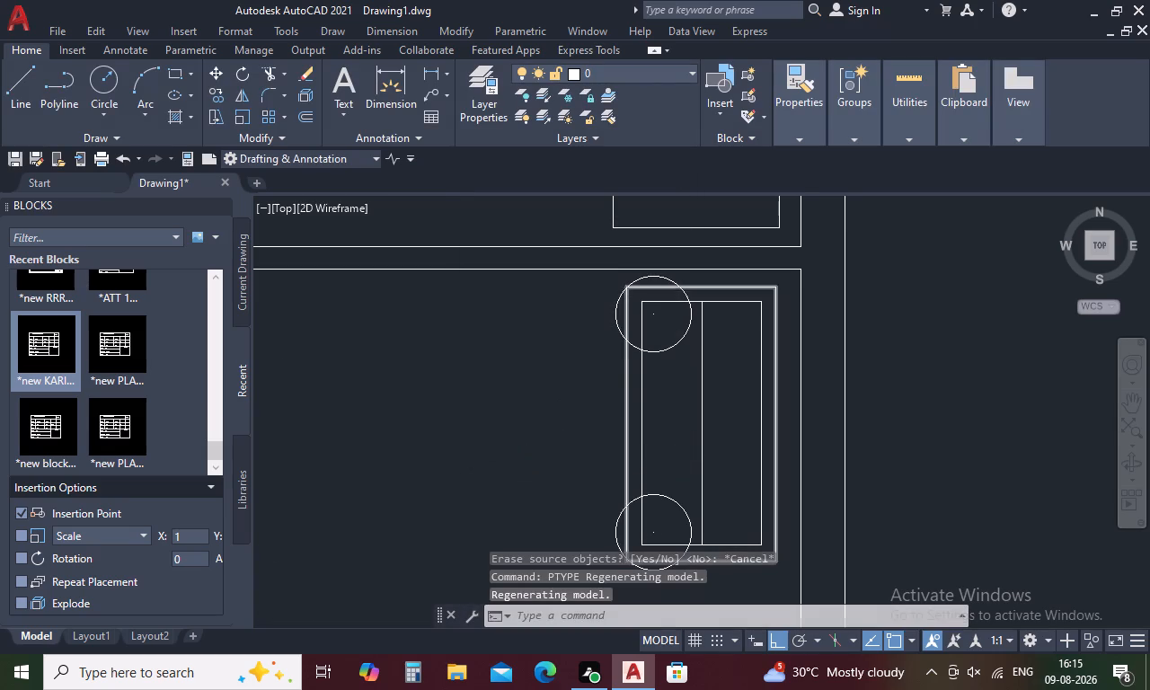
scroll(624, 386, "down", 1)
scroll(613, 394, "up", 1)
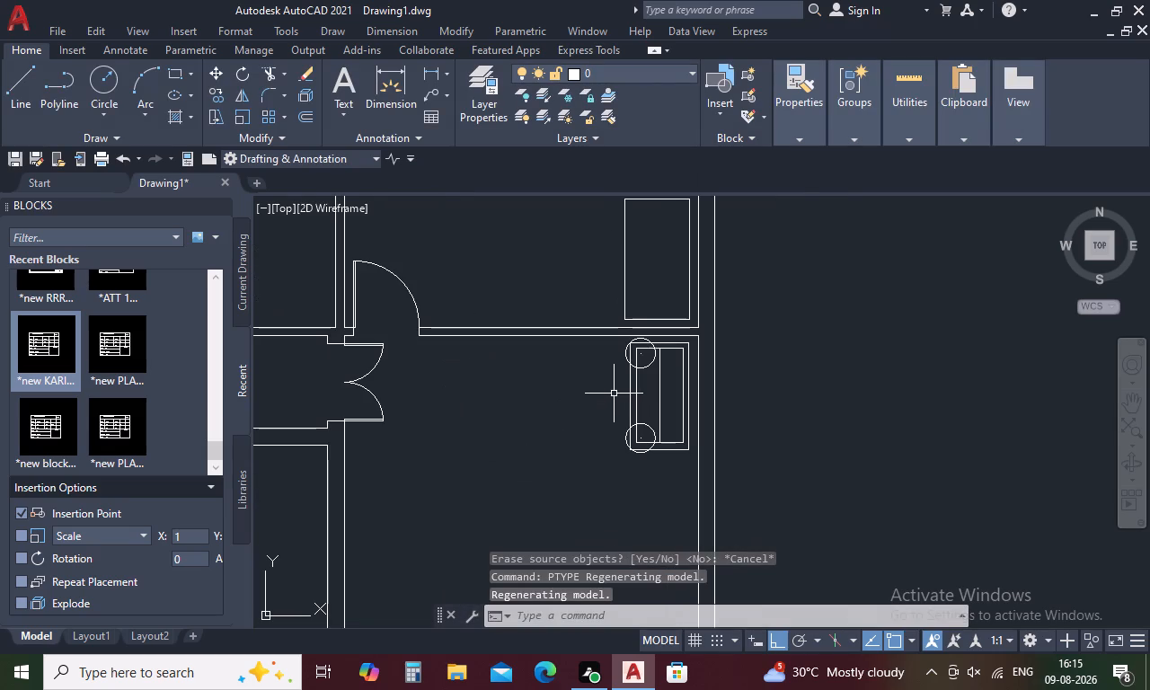
key("p")
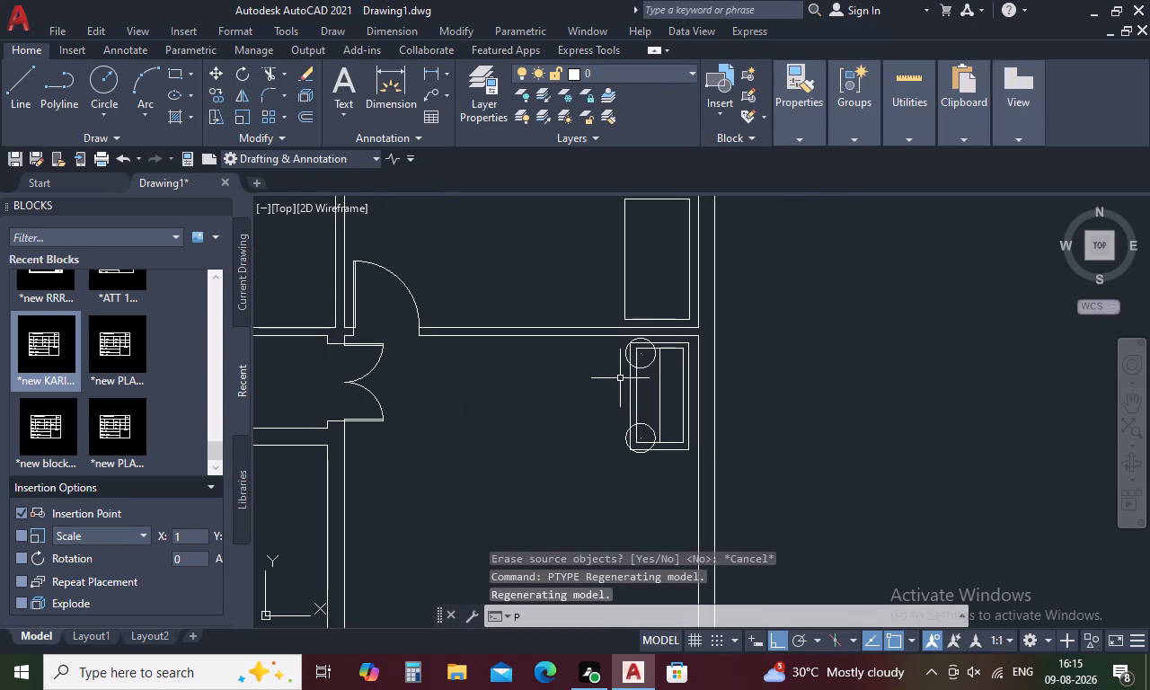
type("TYP")
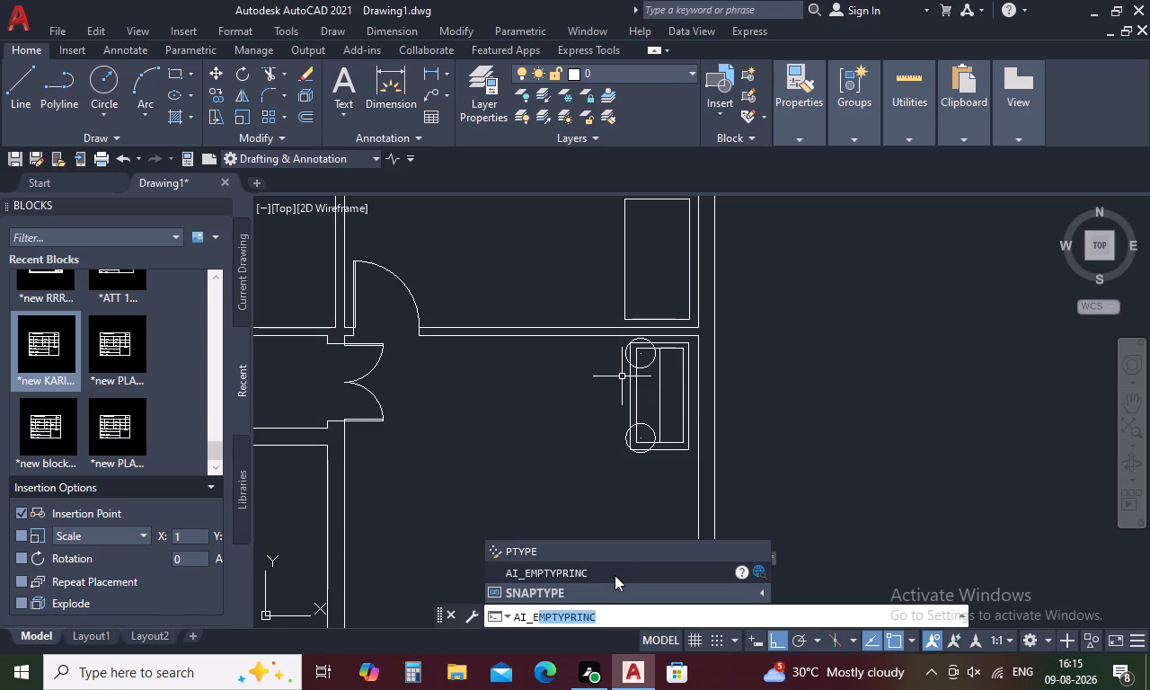
left_click(597, 549)
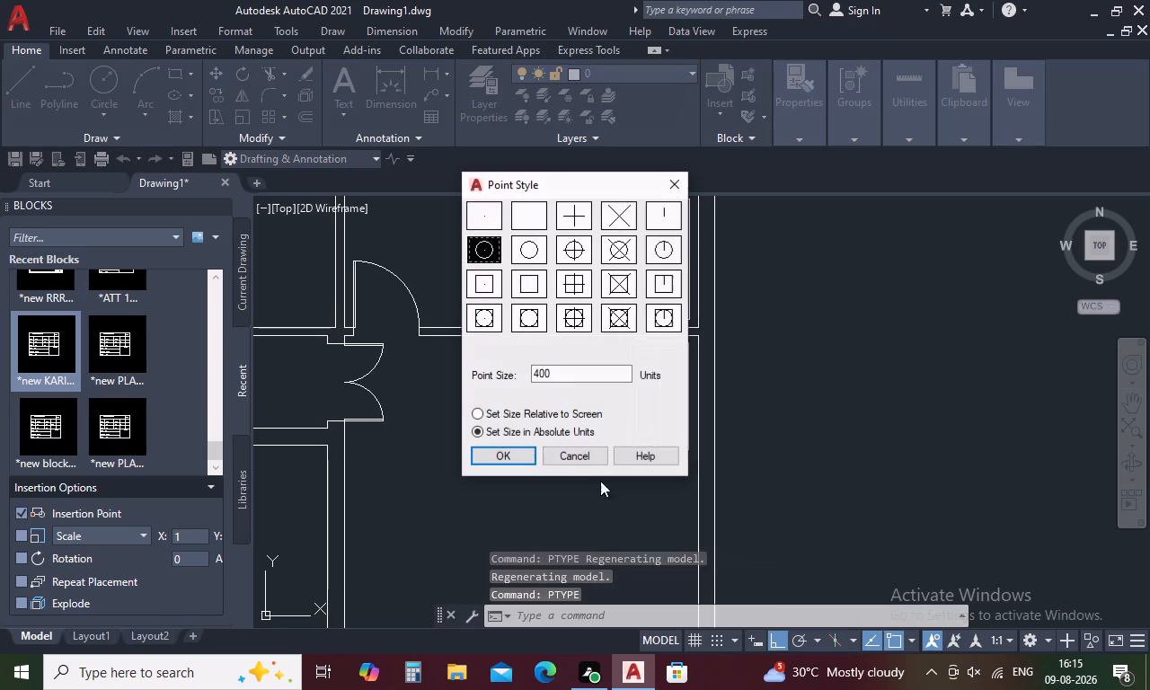
left_click(566, 368)
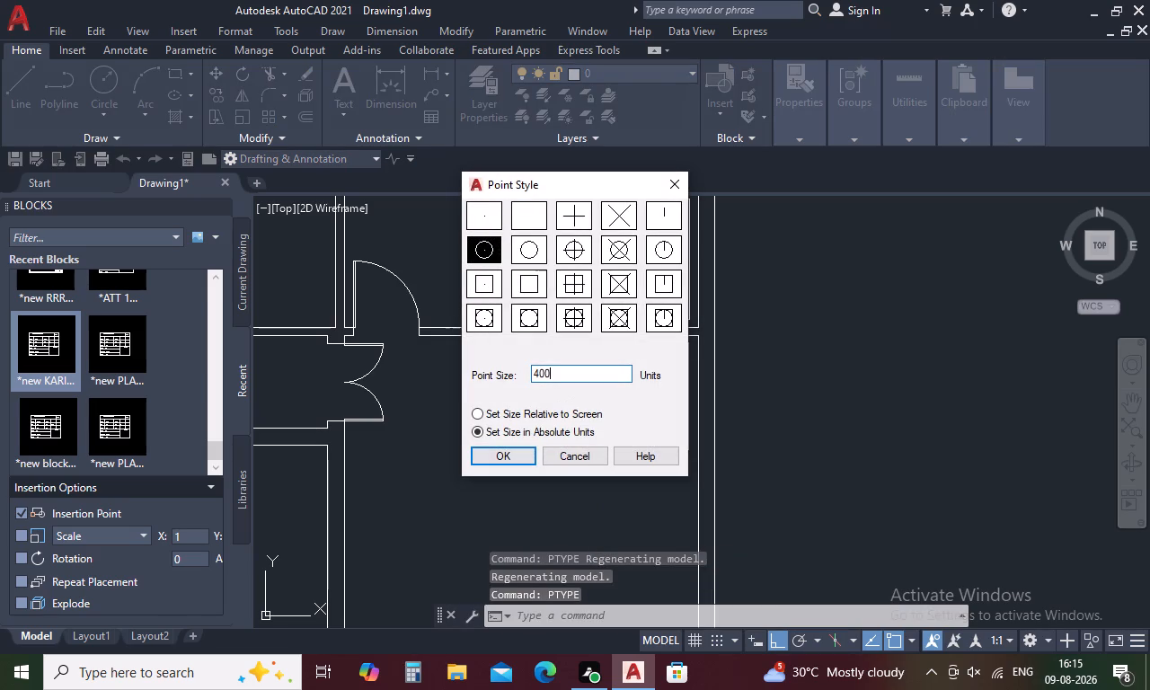
key("BackSpace")
key("BackSpace")
key("BackSpace")
key("BackSpace")
type("10")
key("0")
left_click(512, 457)
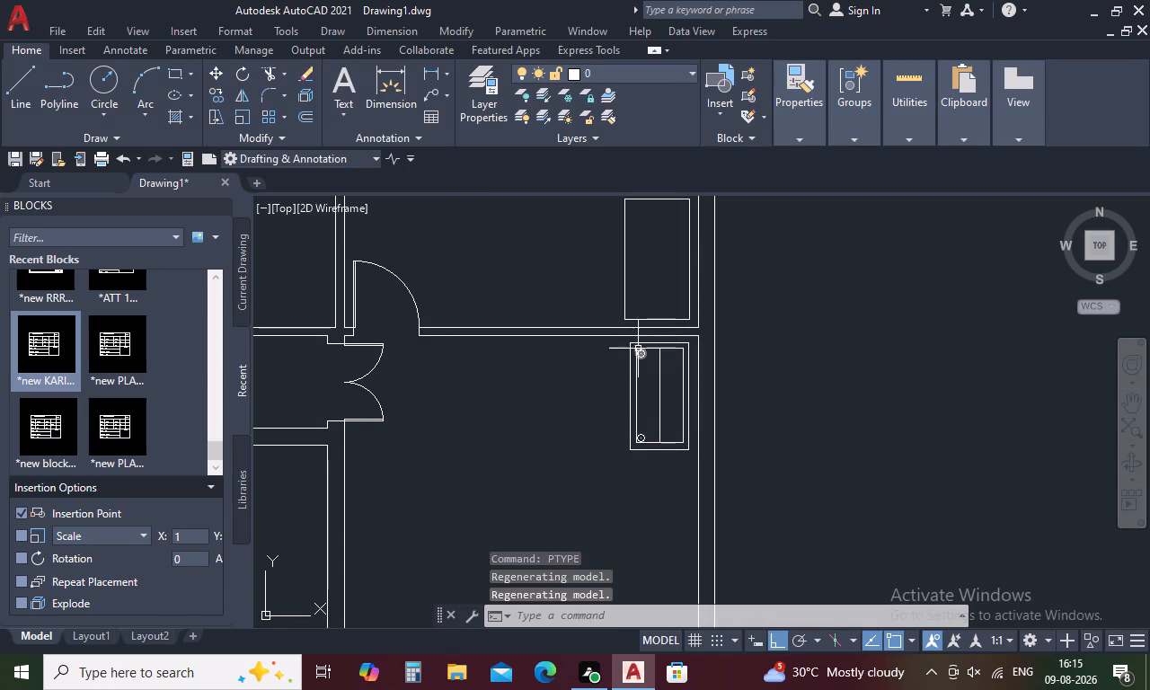
Mirror the inner rectangle's upper and lower left points about its vertical centre line, keeping the source points.
scroll(644, 428, "up", 3)
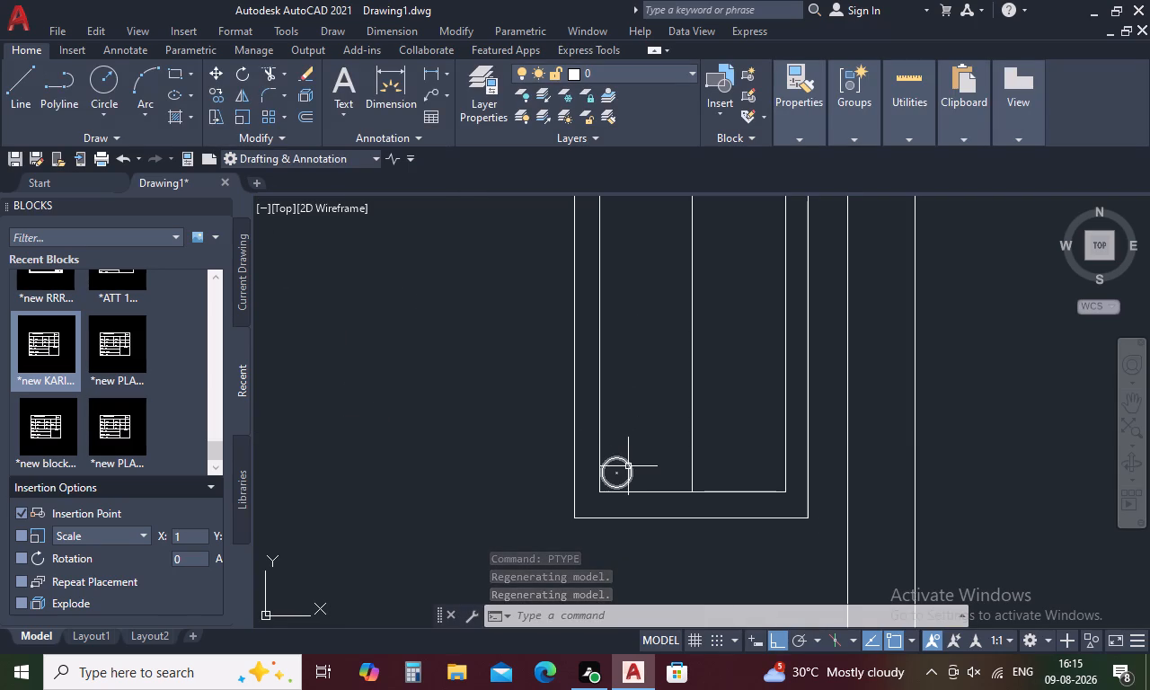
left_click(628, 466)
scroll(636, 396, "down", 2)
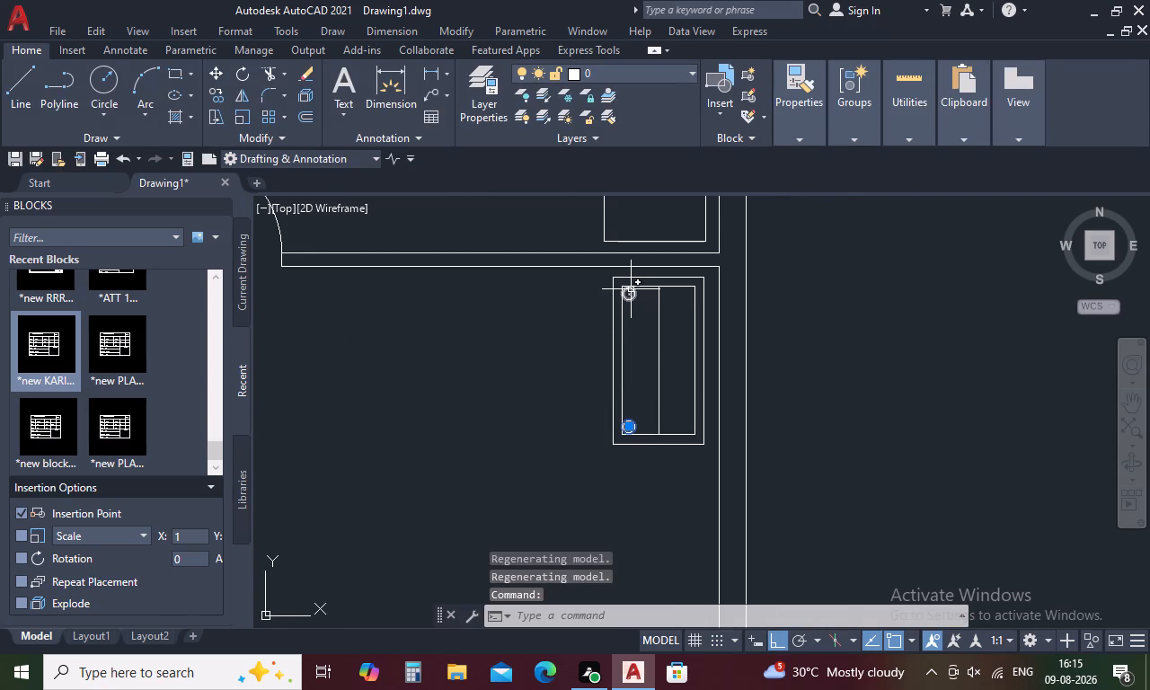
left_click(631, 289)
type("MI")
key("space")
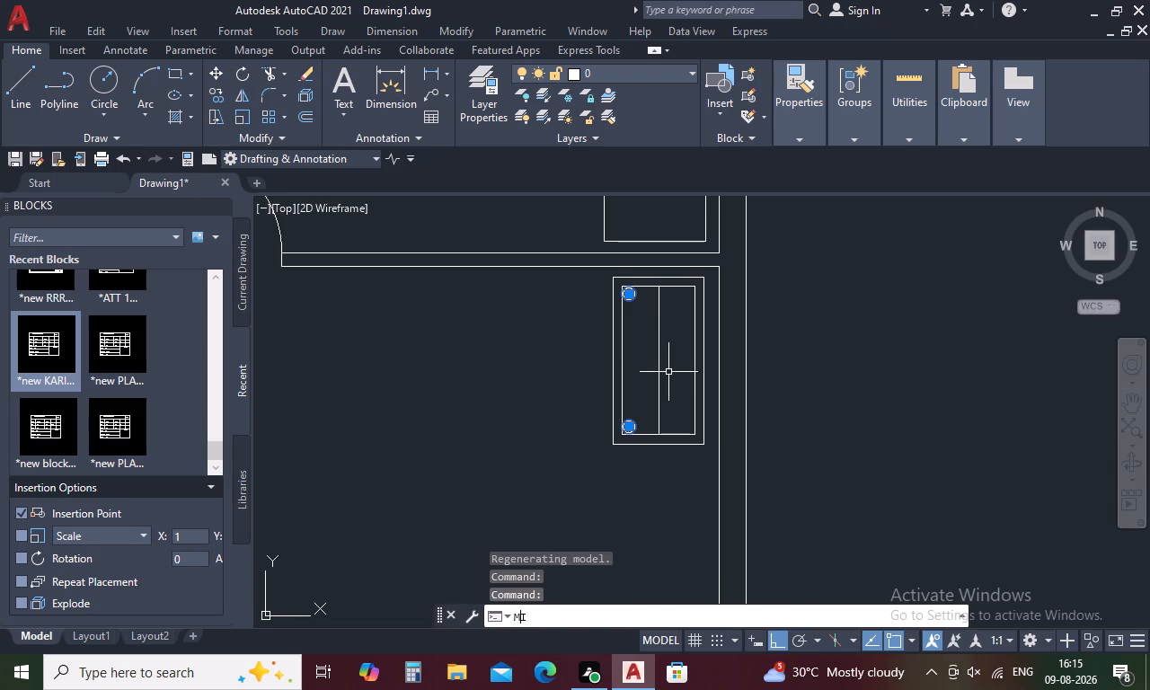
left_click(661, 437)
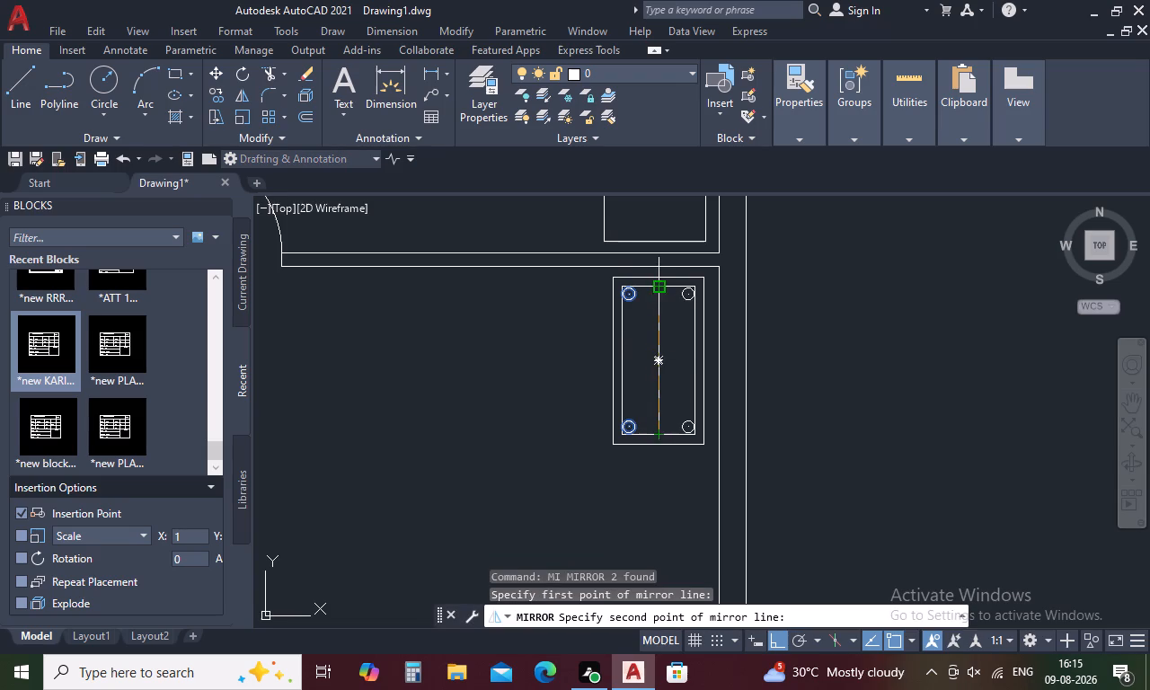
left_click(658, 291)
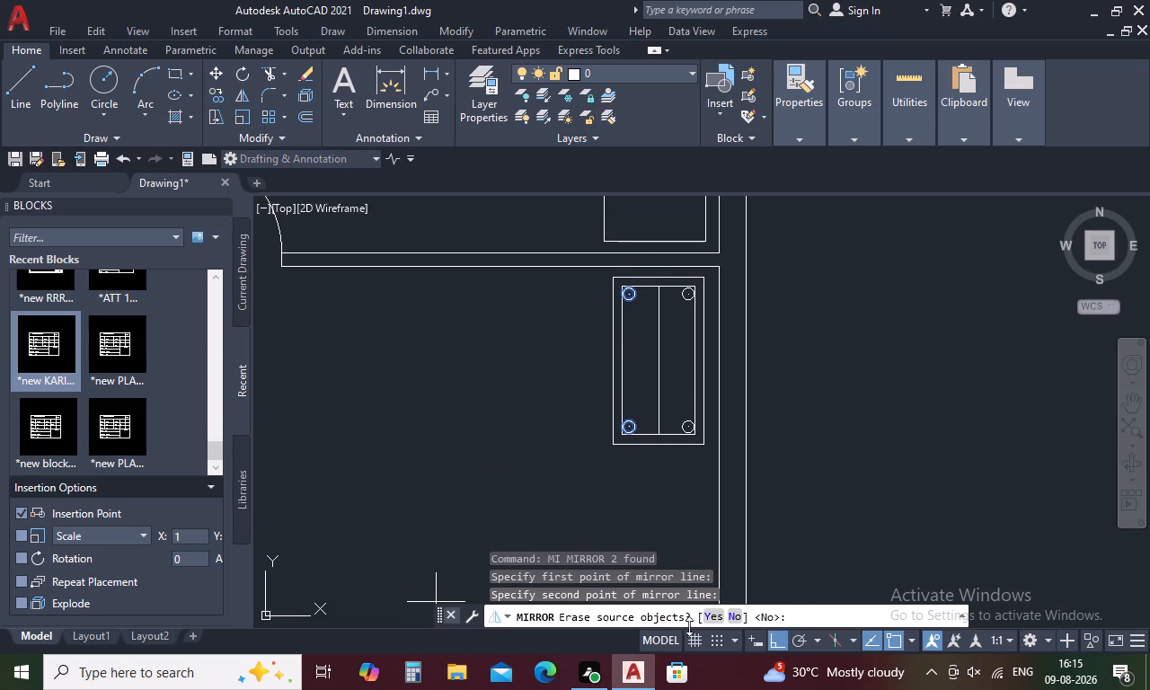
left_click(734, 615)
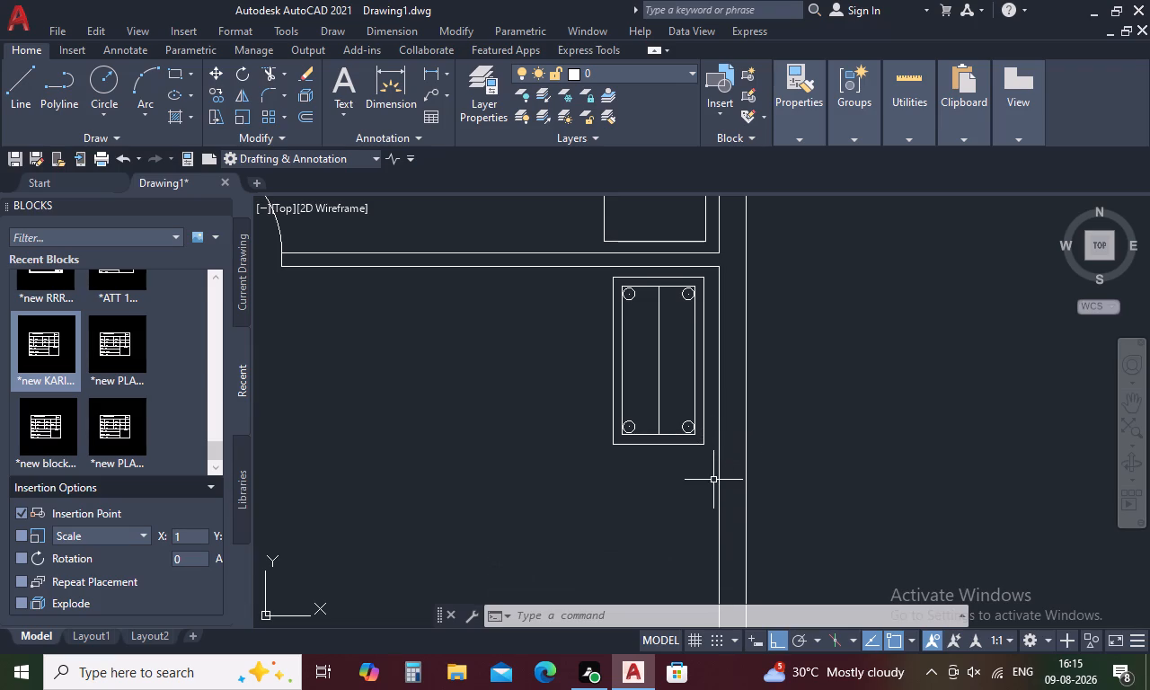
key("Escape")
Draw a freehand rectangle in the room just left of the double-outlined fixture, with its top level with the fixture's upper edge.
type("REC")
key("space")
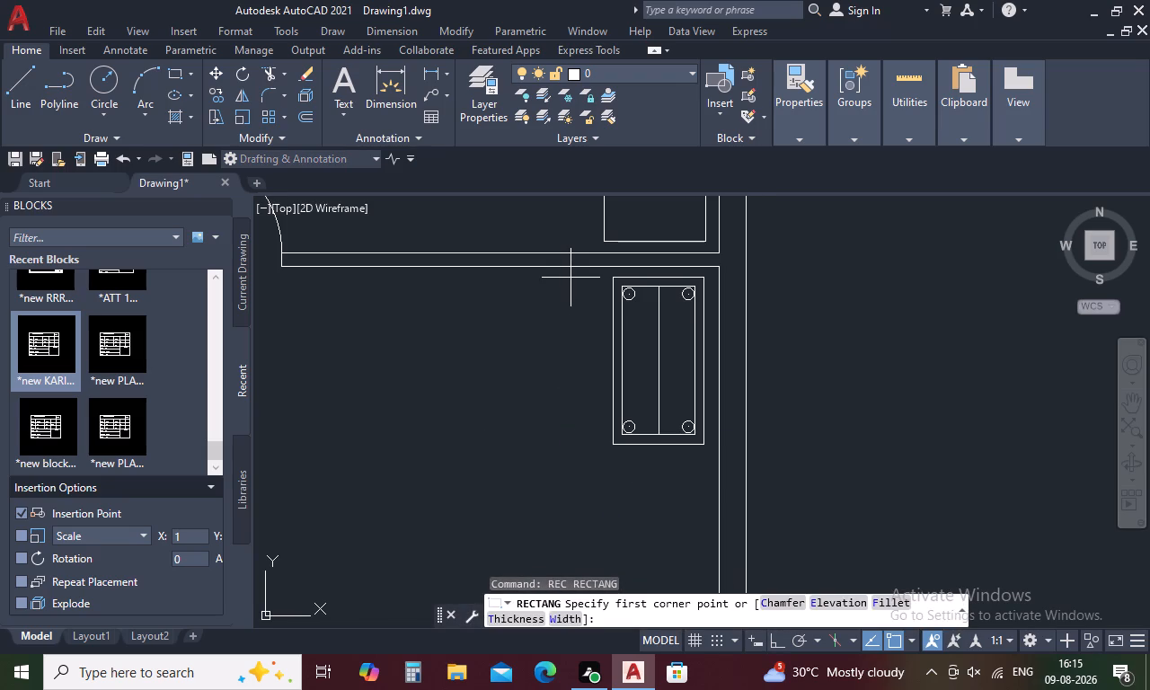
left_click(576, 278)
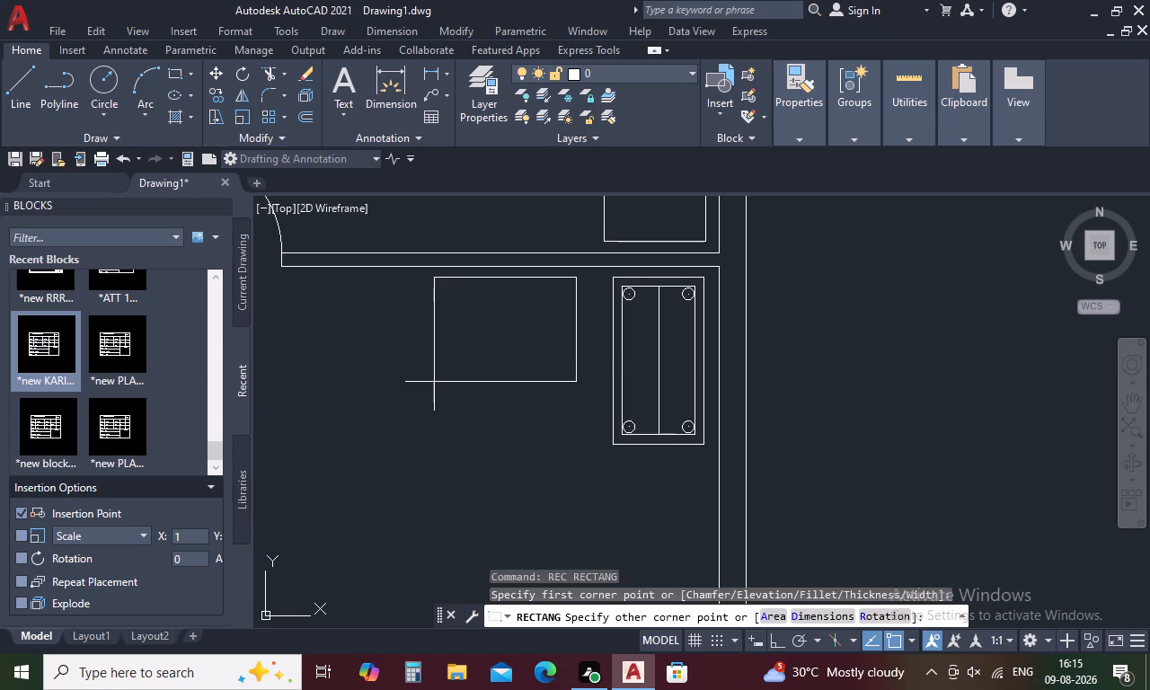
left_click(452, 385)
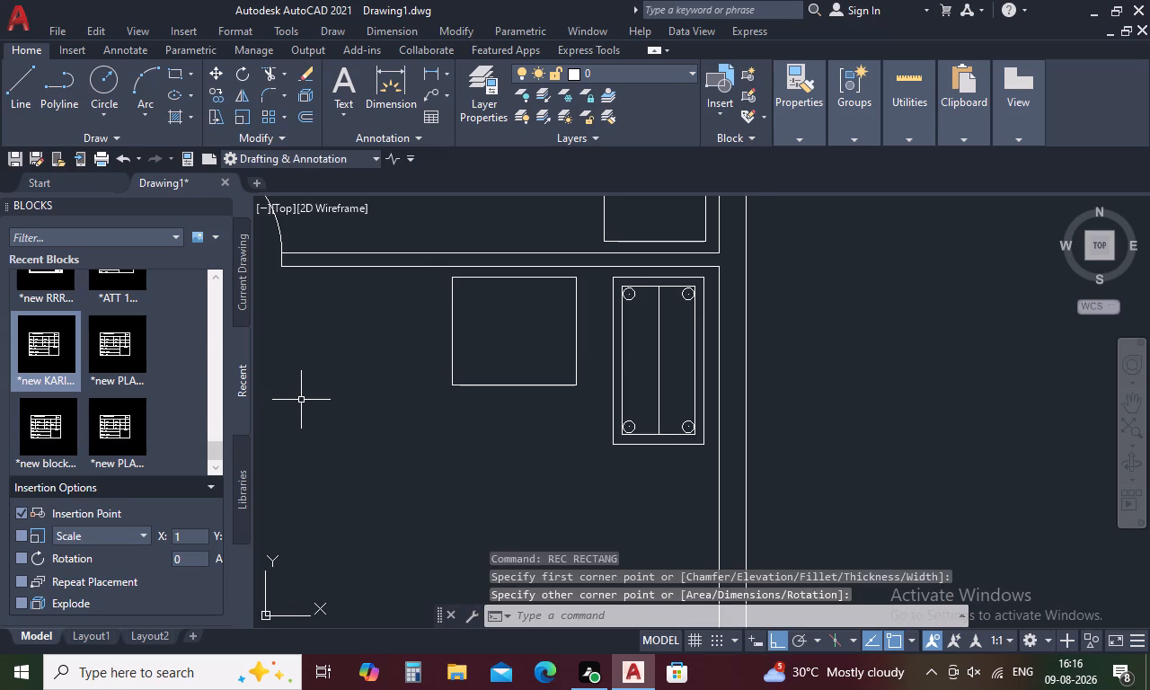
Draw an upright freehand rectangle in the room's left half and a smaller horizontal one extending right from its upper right corner.
key("space")
middle_click_drag(411, 412, 631, 343)
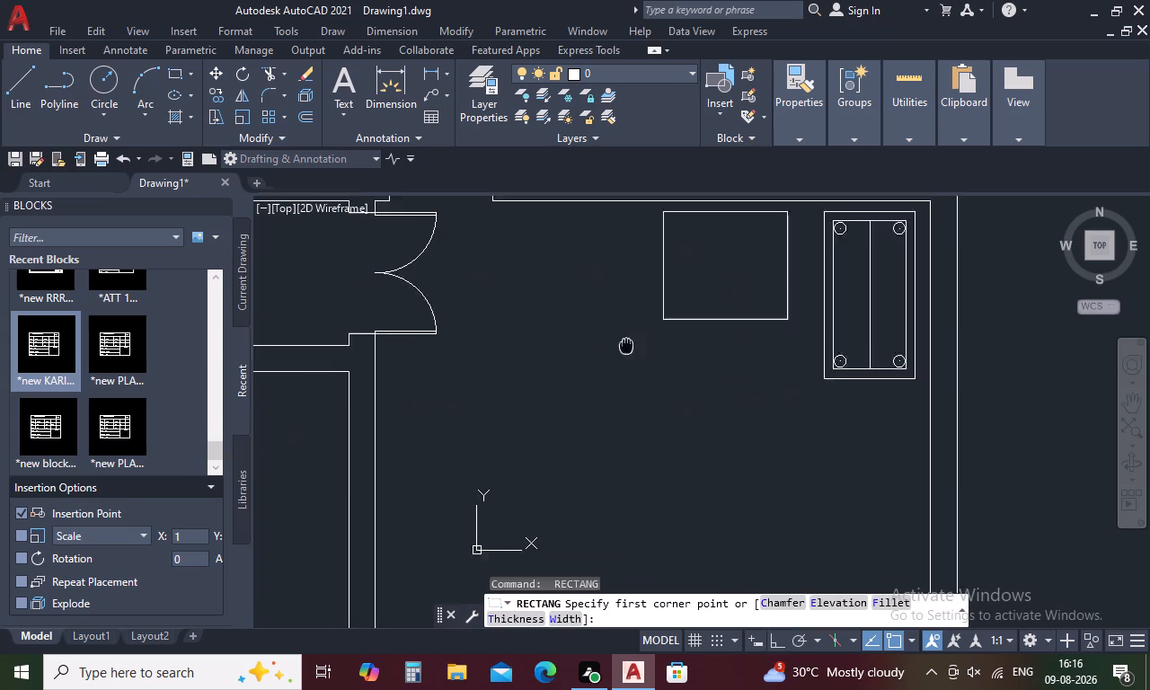
middle_click_drag(631, 343, 632, 342)
left_click(471, 395)
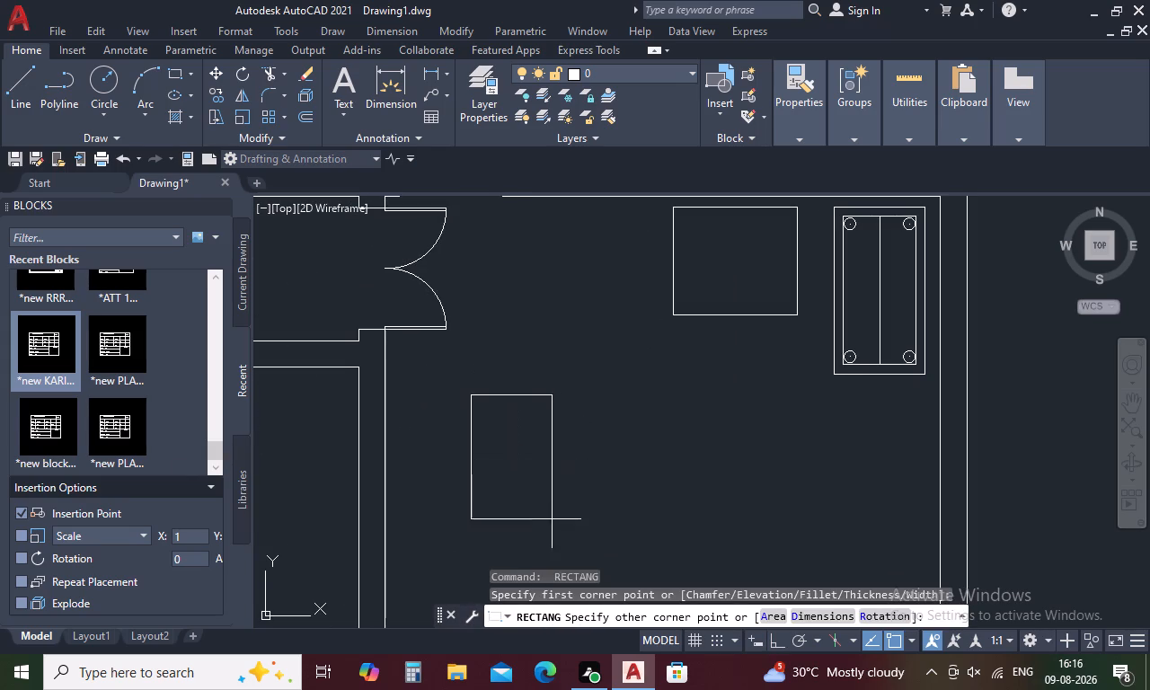
left_click(561, 563)
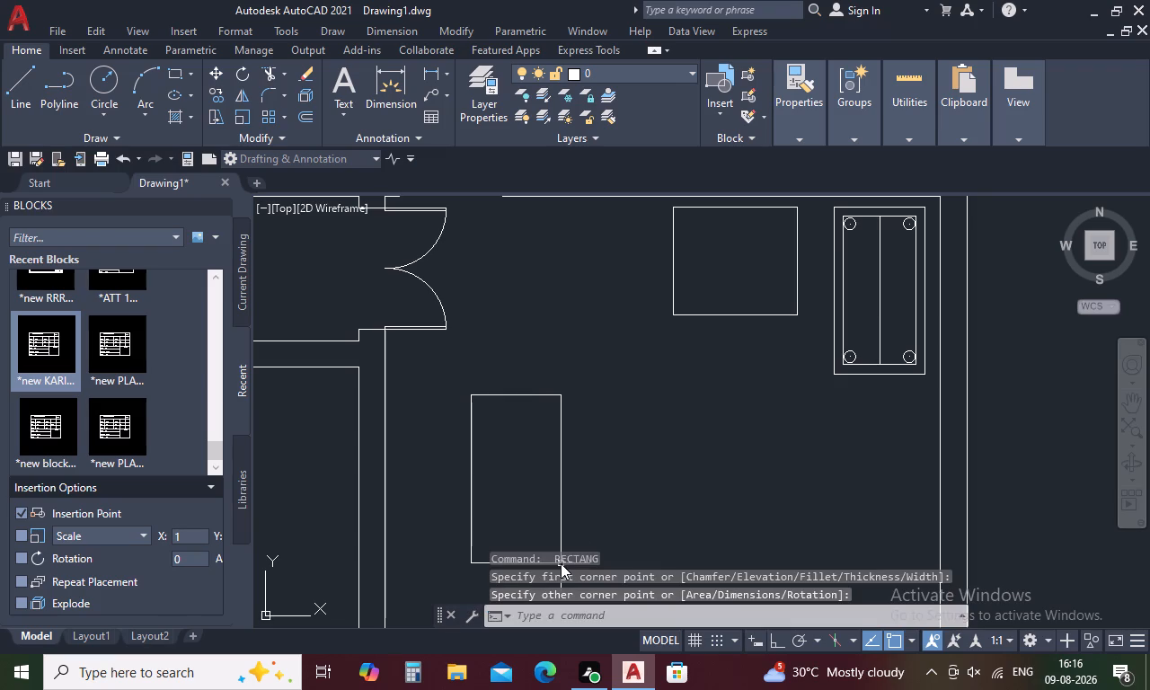
key("space")
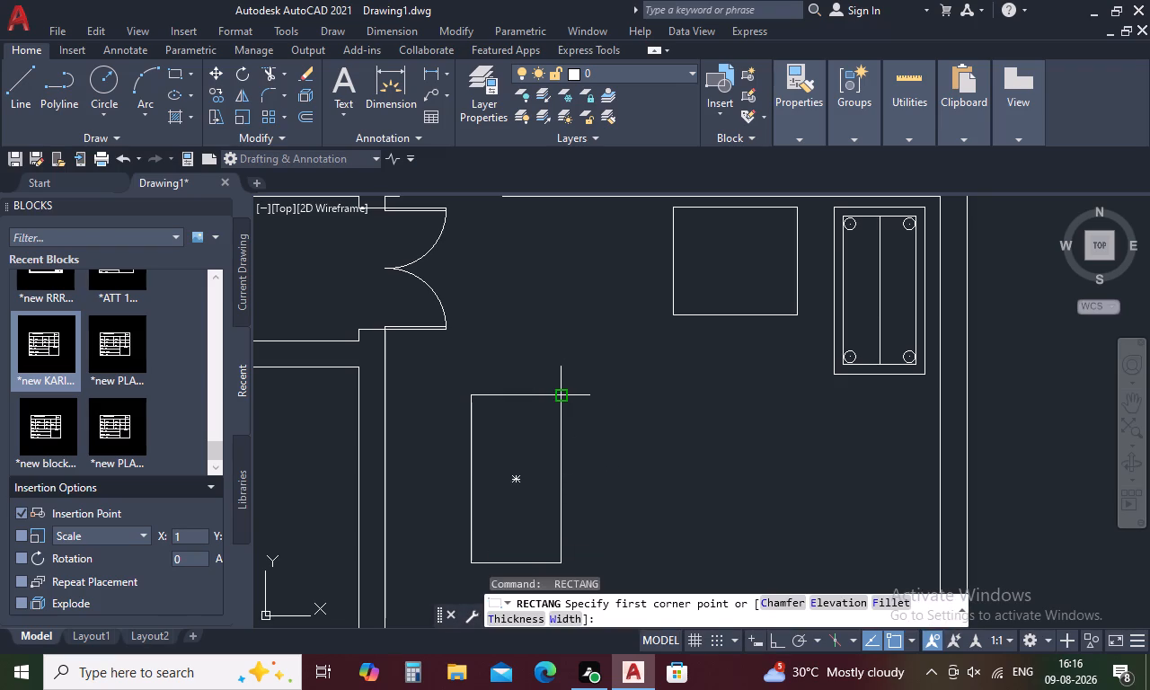
left_click(561, 401)
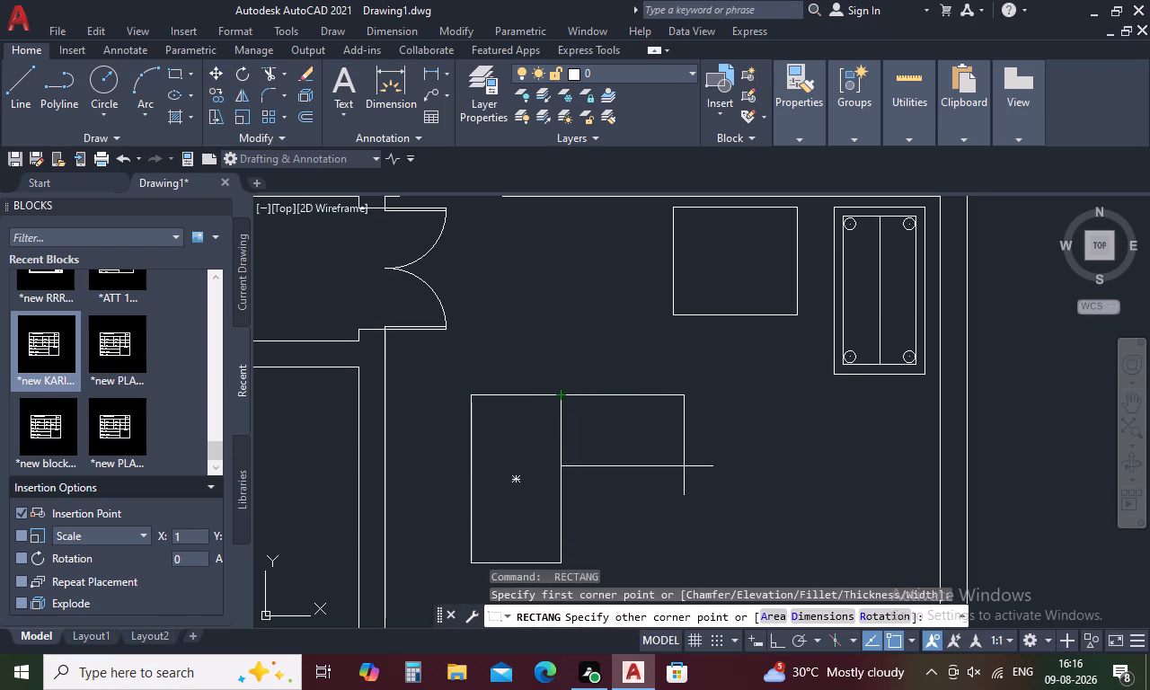
left_click(684, 466)
Draw a horizontal freehand rectangle below the upright one, starting at the midpoint of its bottom edge and extending right past it.
scroll(658, 496, "down", 2)
middle_click_drag(664, 491, 617, 338)
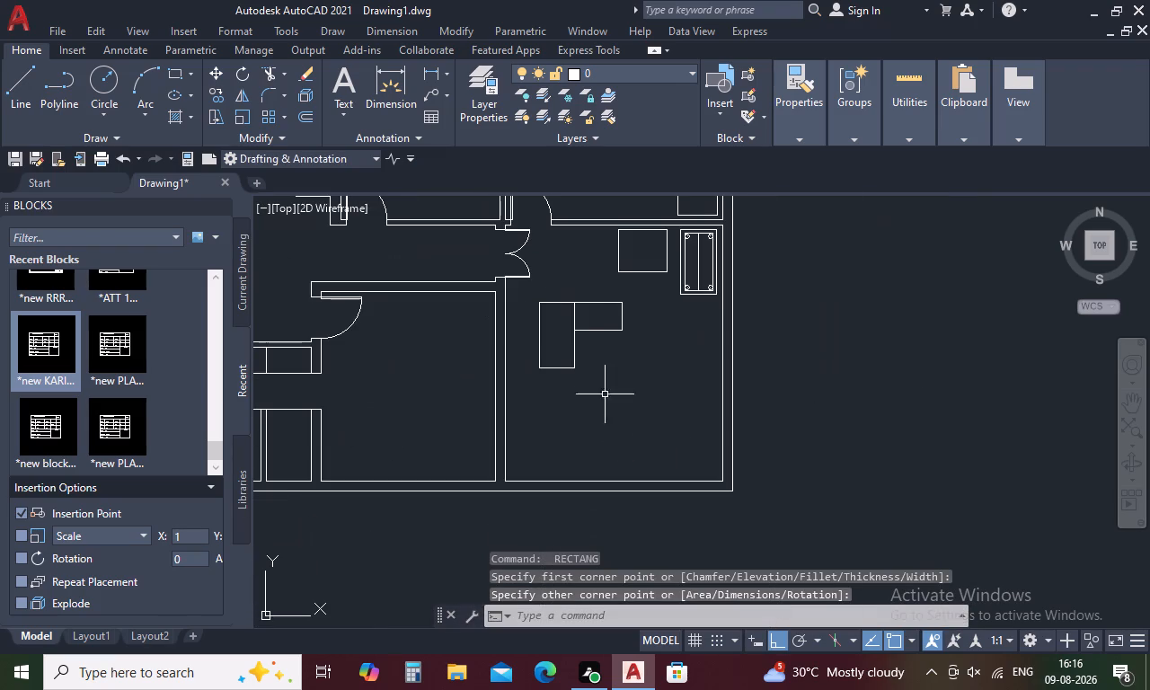
key("space")
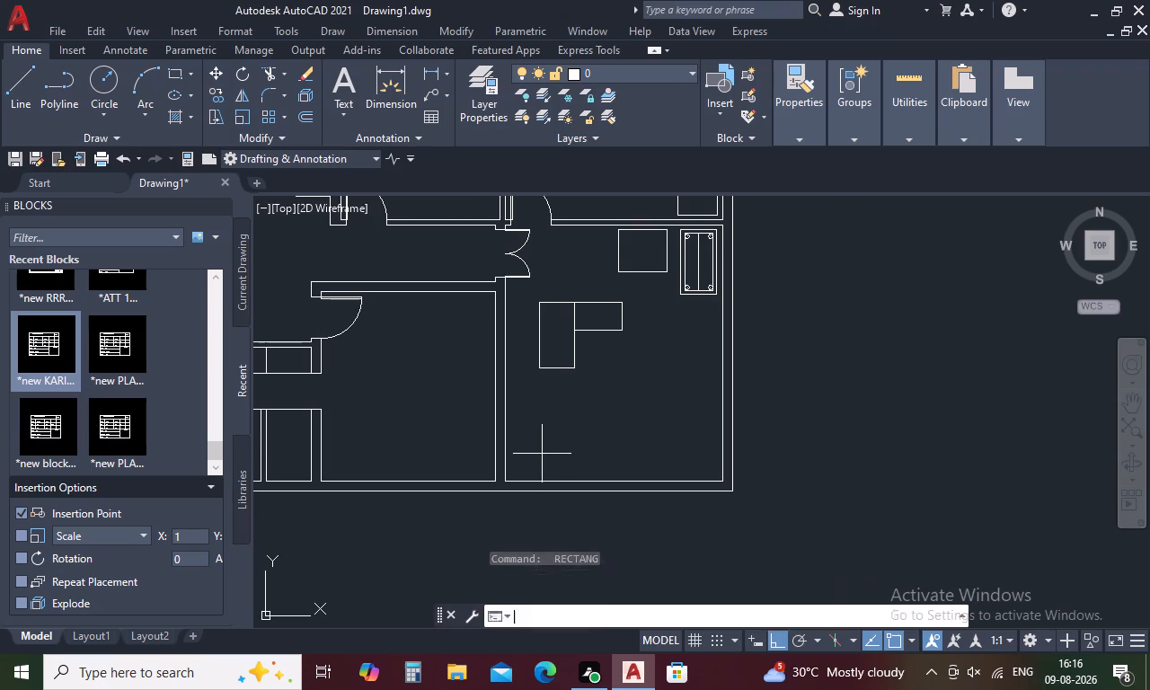
left_click(556, 366)
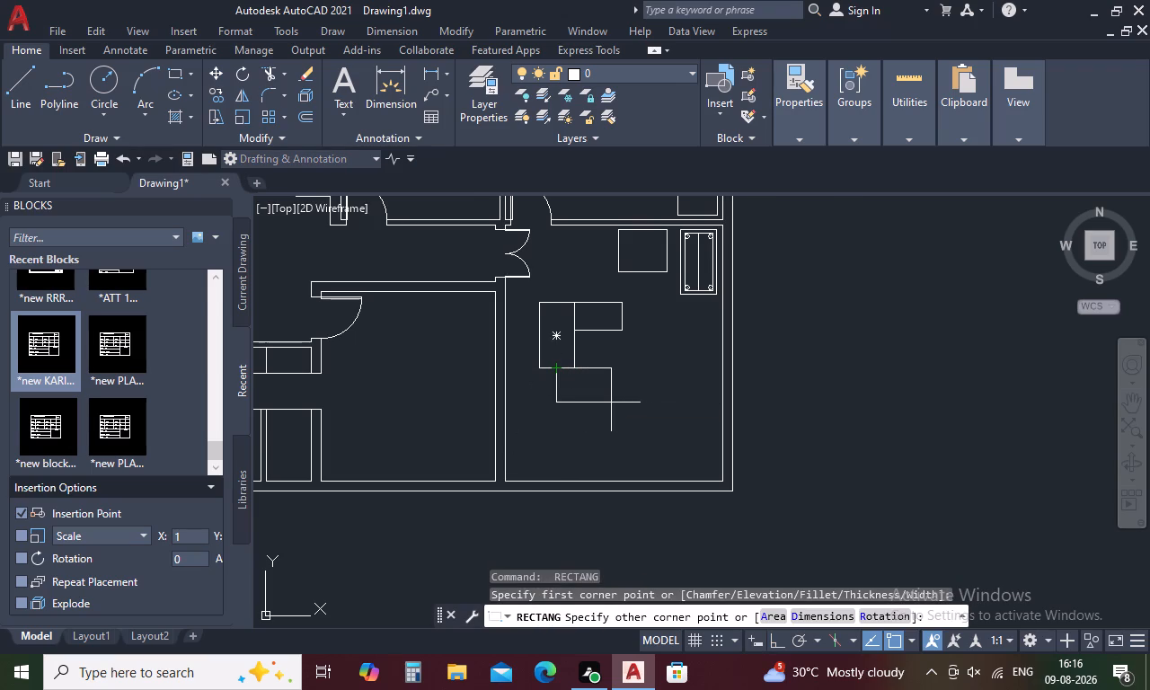
left_click(635, 407)
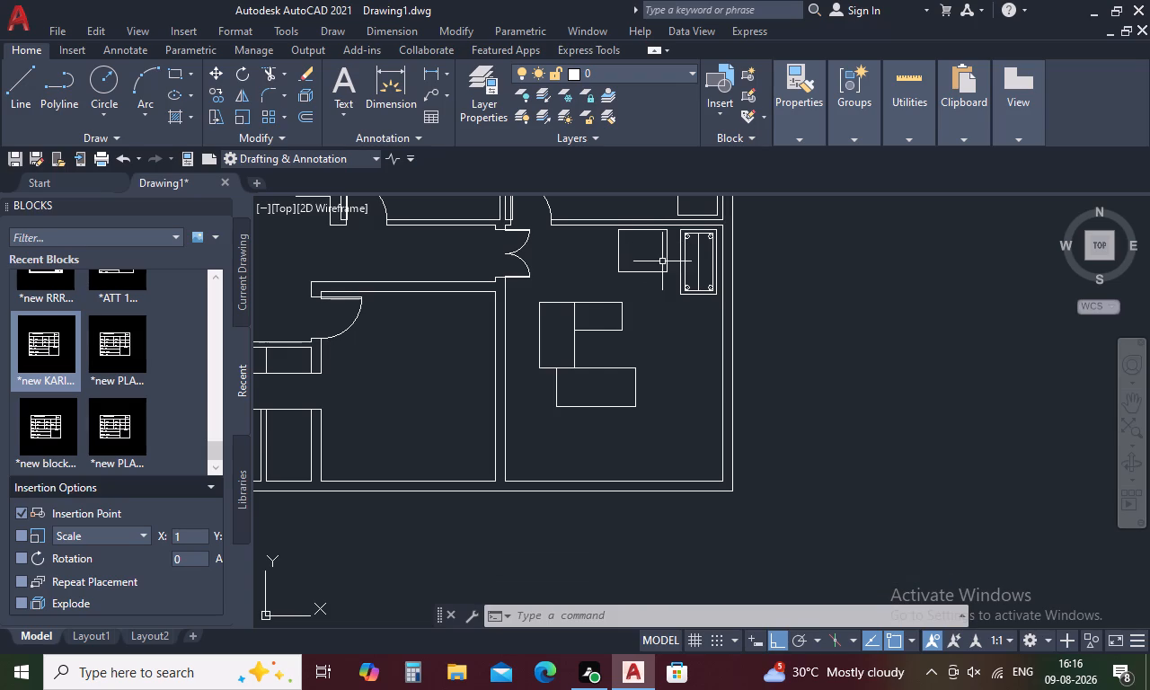
Draw a narrow upright rectangle between the furniture group and the right wall, capped by a thin, slightly wider rectangle on its top edge.
key("space")
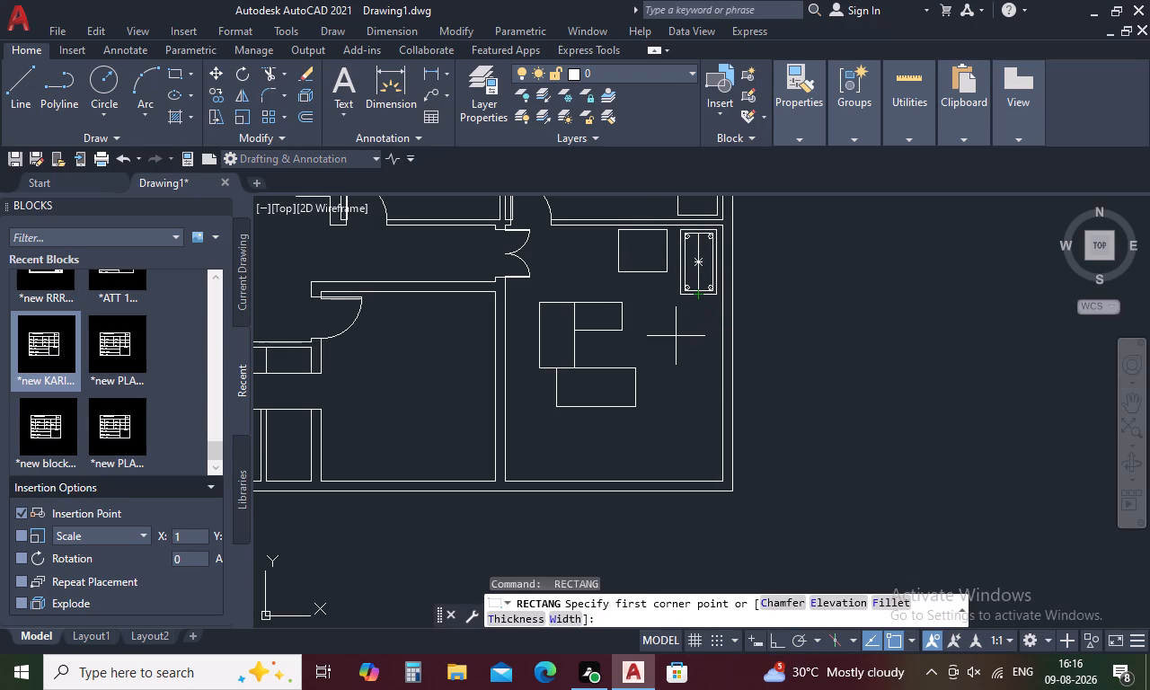
left_click(676, 337)
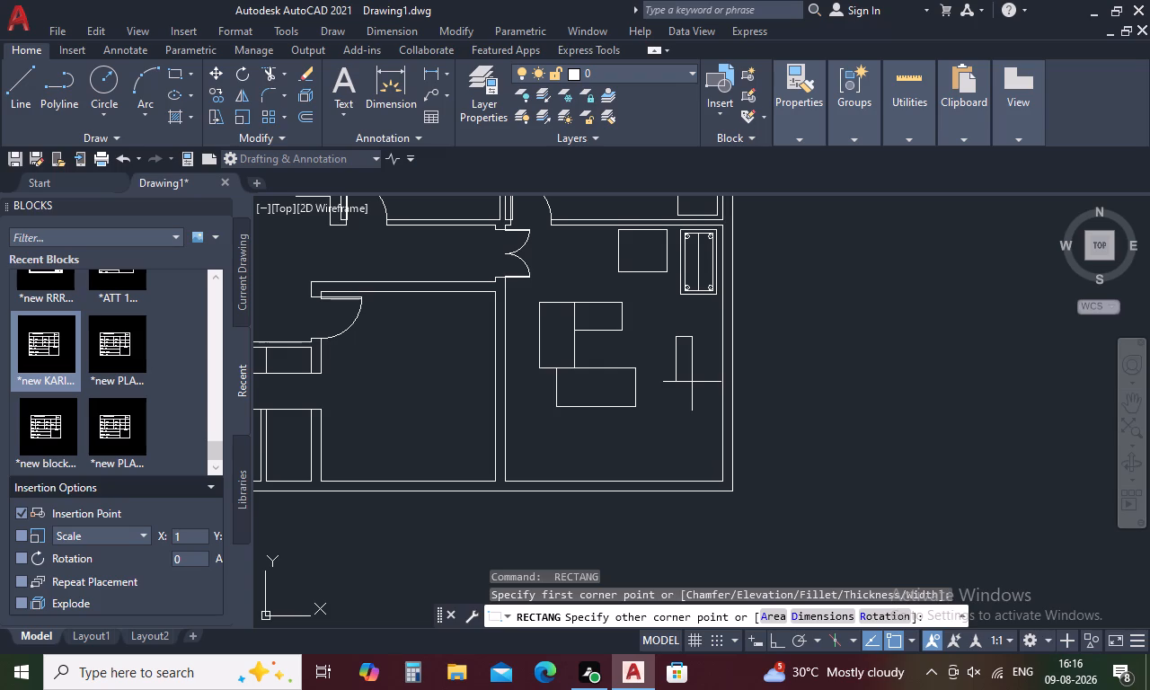
left_click(692, 382)
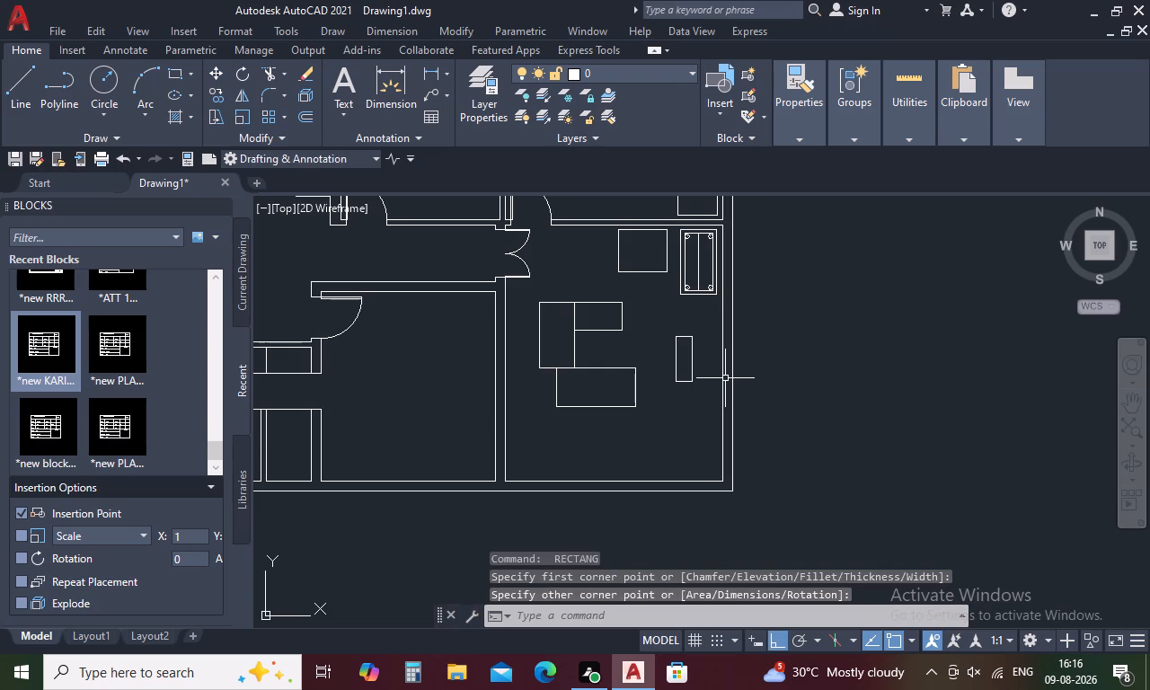
key("space")
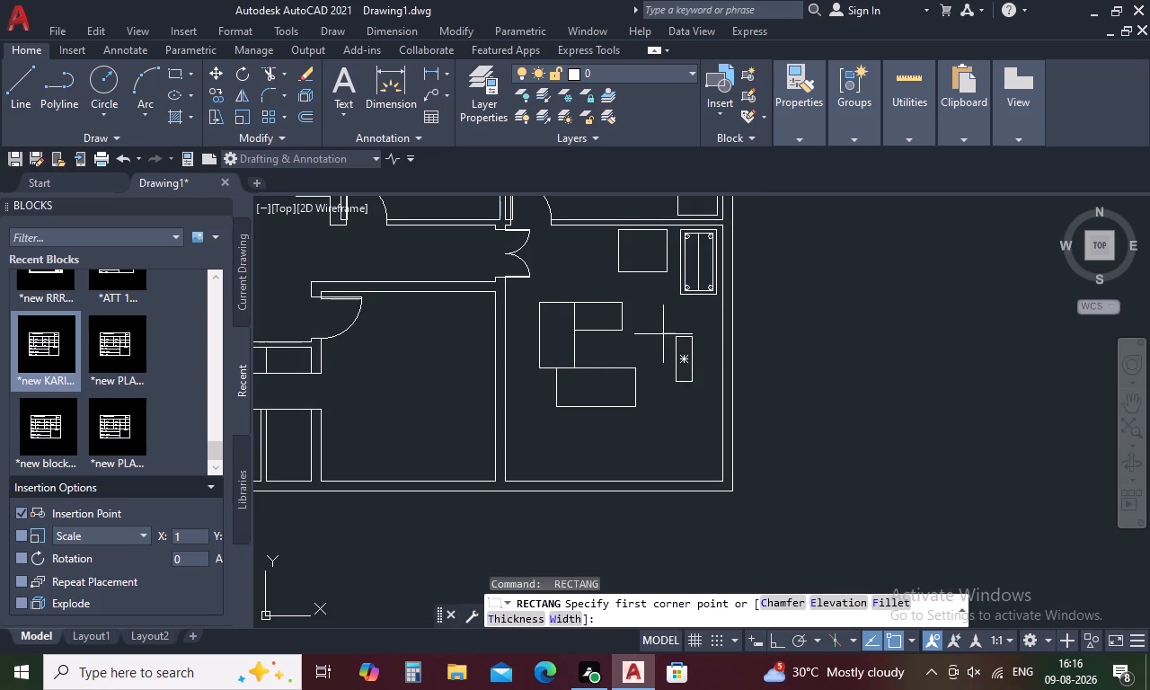
scroll(665, 337, "up", 2)
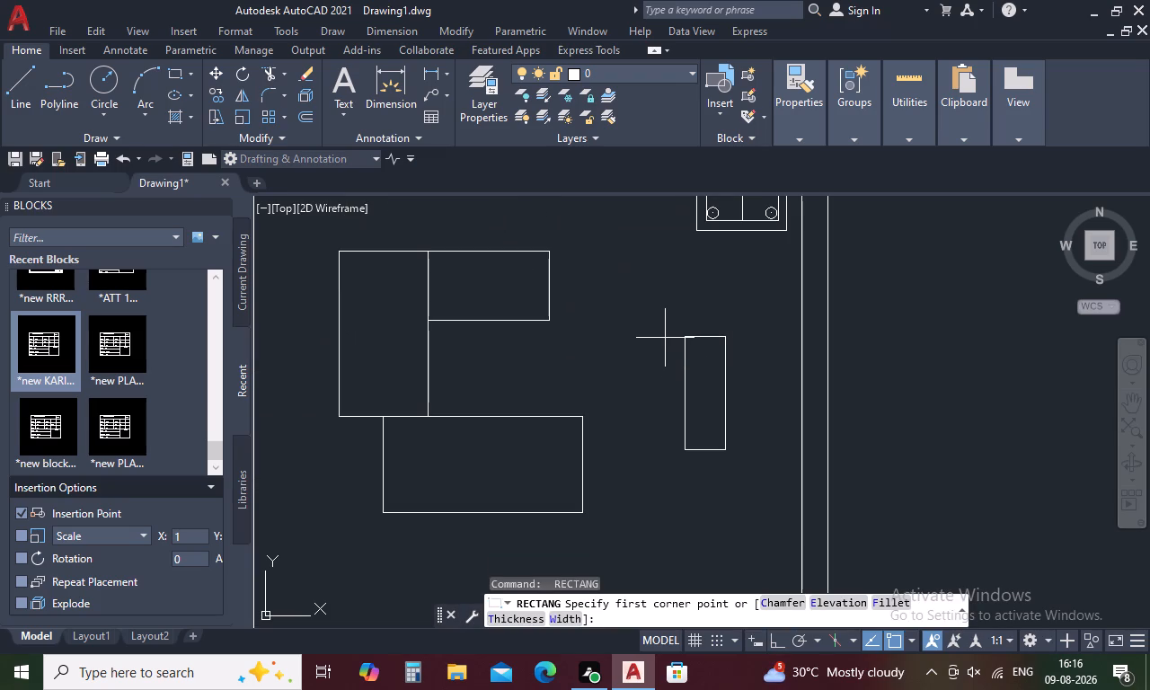
left_click(673, 337)
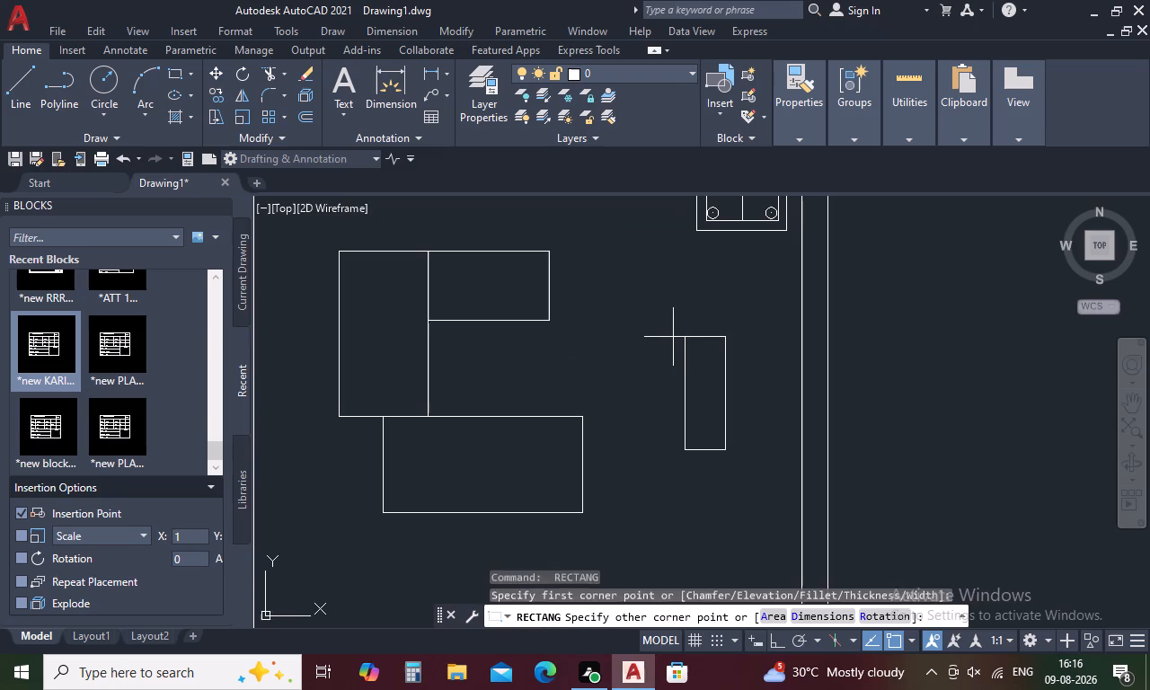
left_click(737, 320)
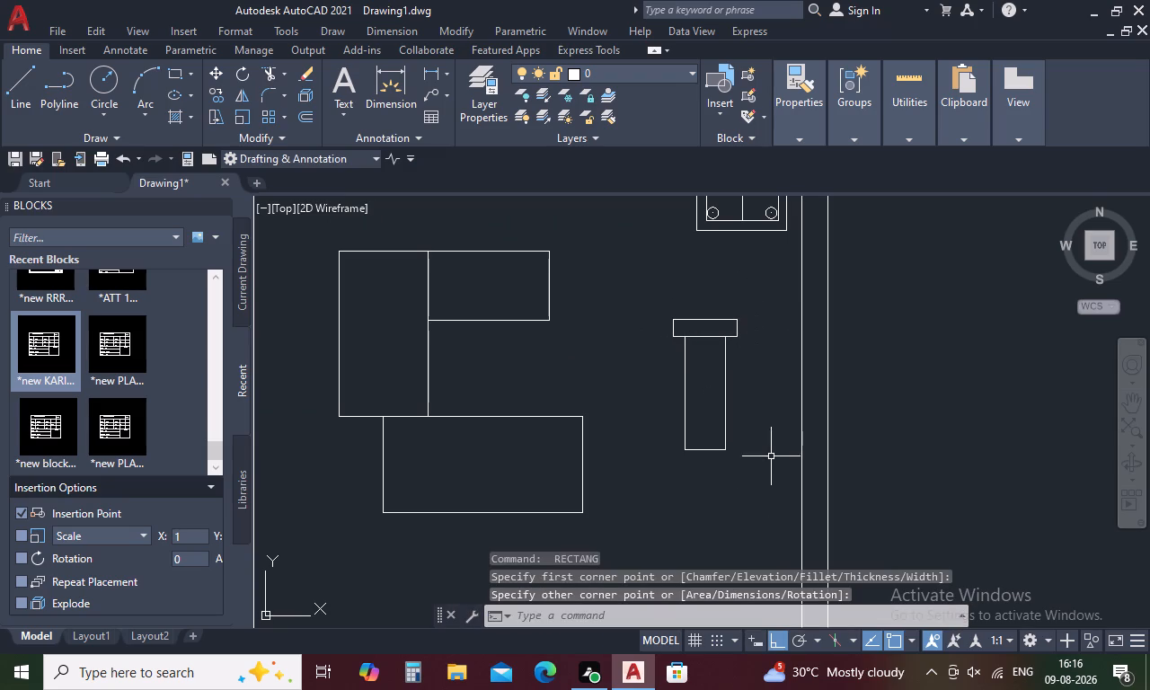
With ortho off, draw two lines from the narrow rectangle's bottom corners meeting in a downward-pointing tip.
type("L")
key("space")
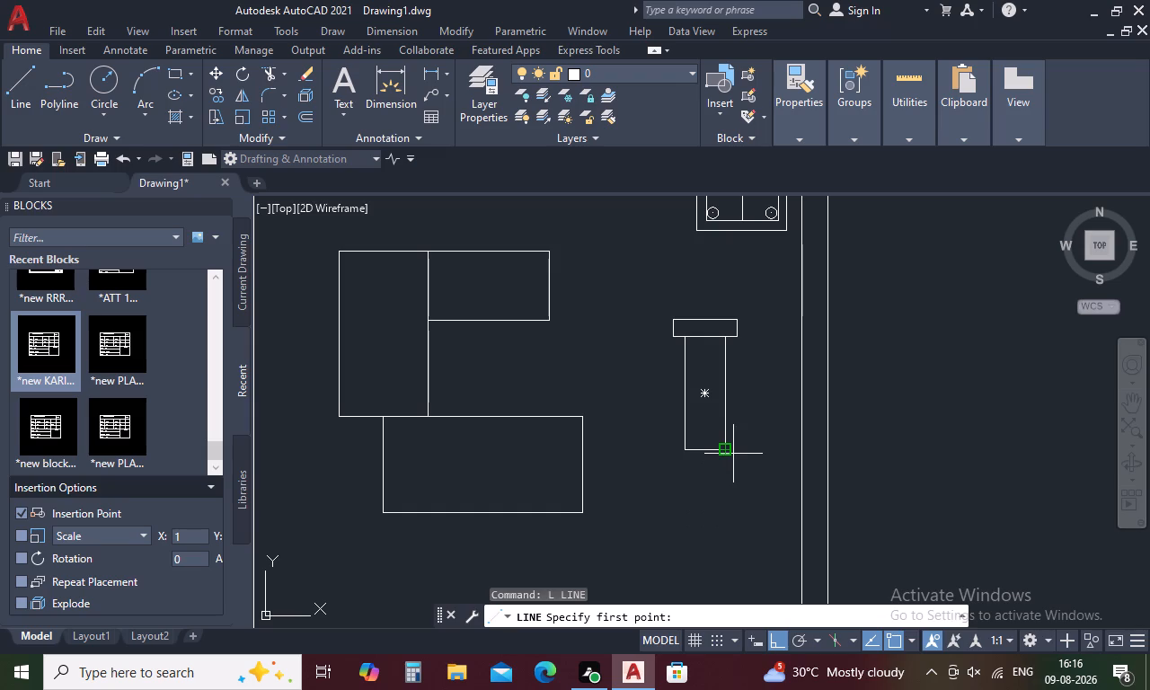
left_click(725, 453)
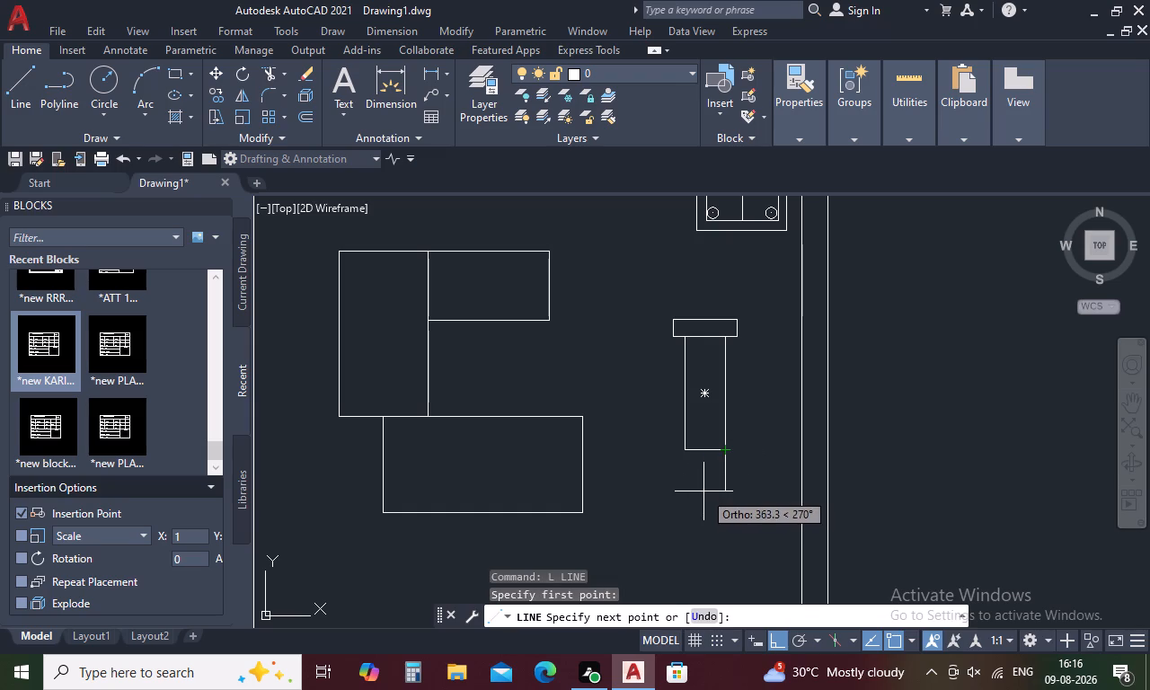
key("F8")
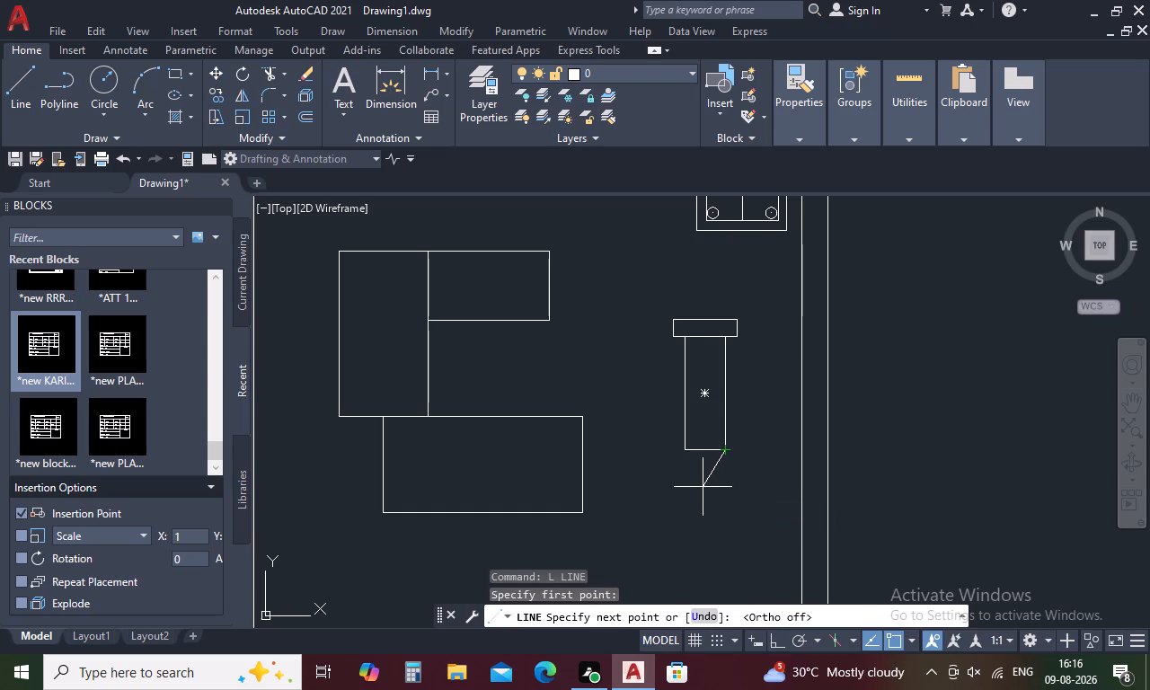
left_click(703, 488)
left_click(688, 453)
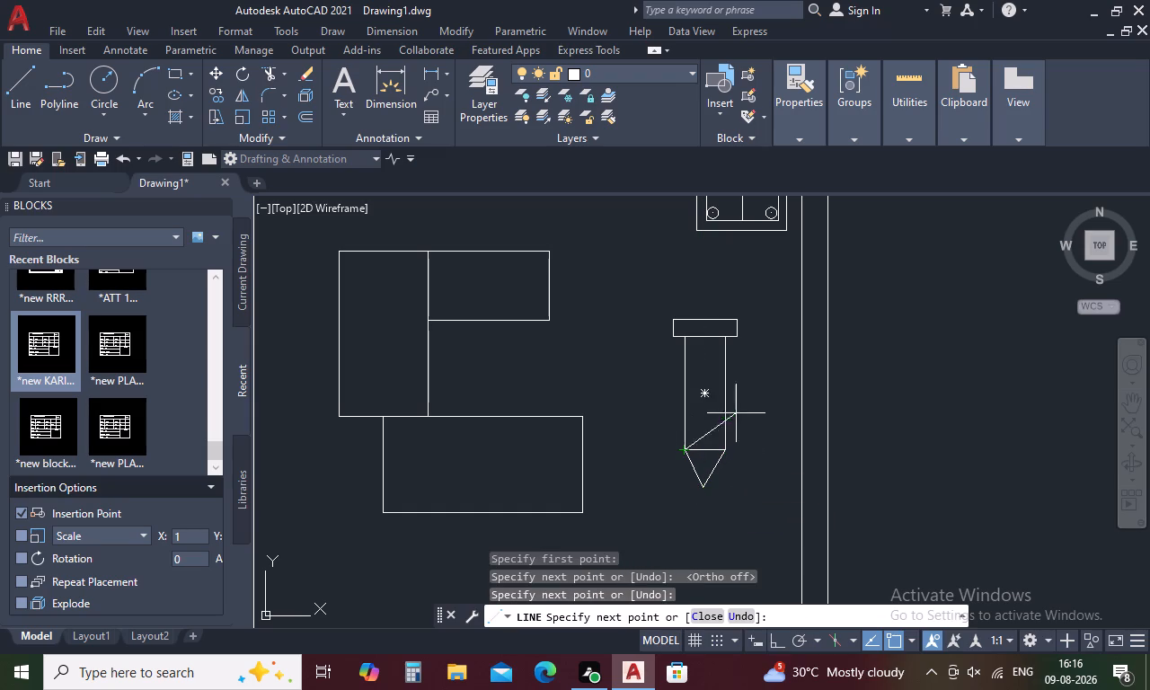
key("Escape")
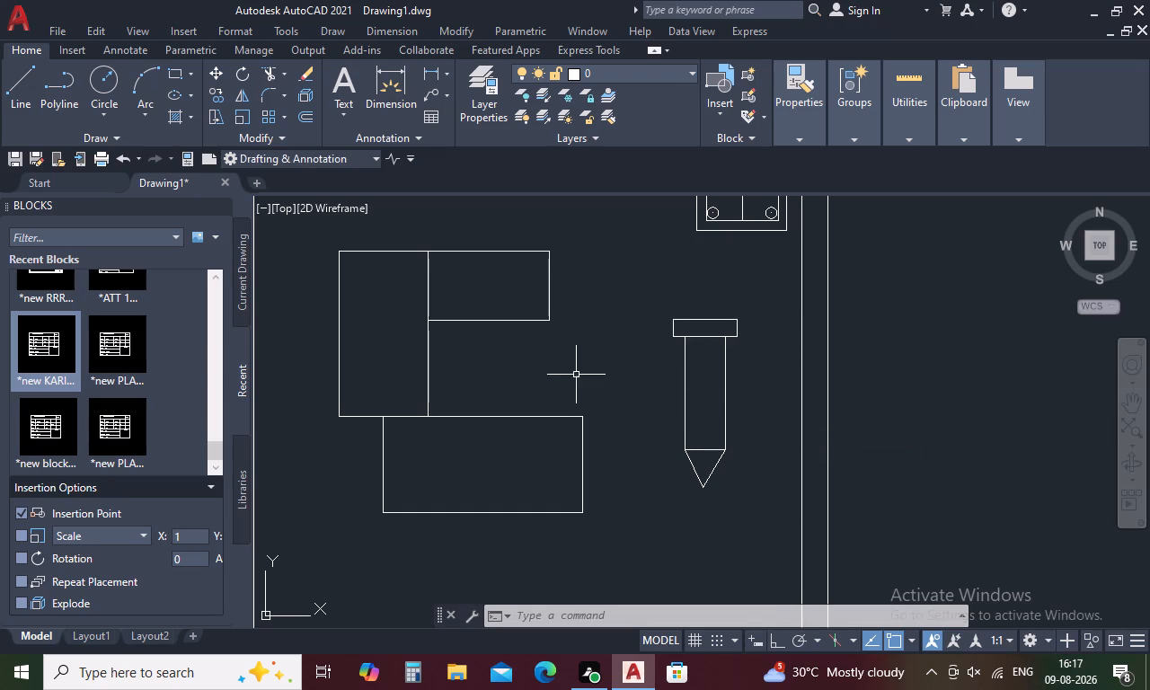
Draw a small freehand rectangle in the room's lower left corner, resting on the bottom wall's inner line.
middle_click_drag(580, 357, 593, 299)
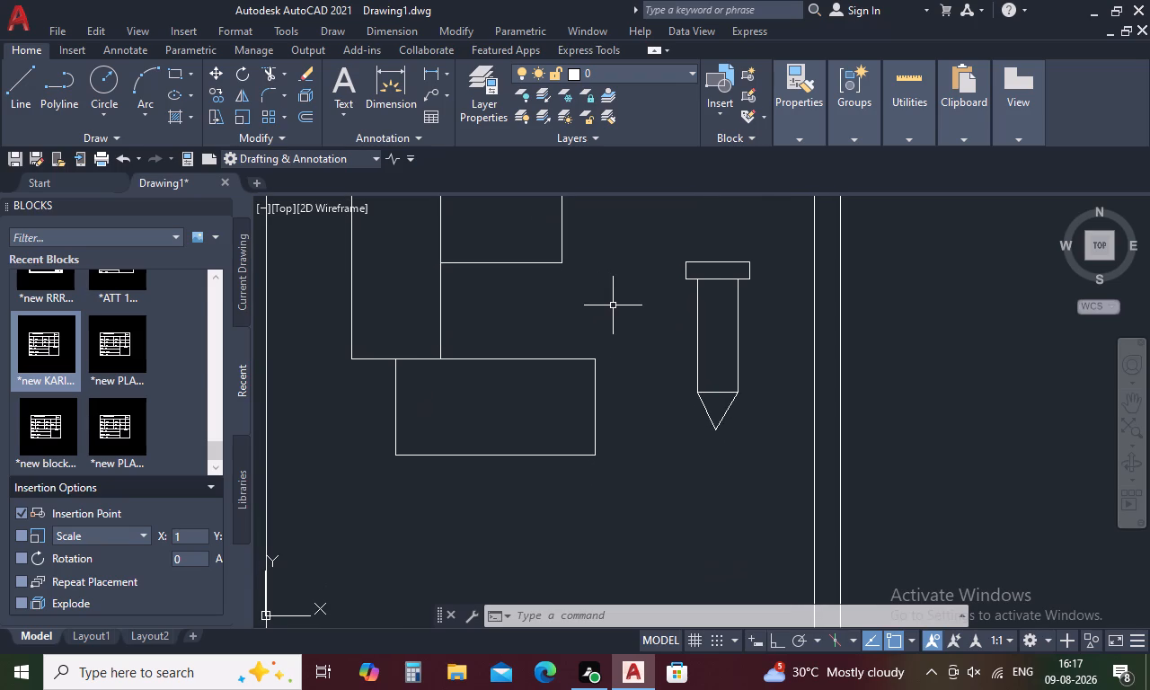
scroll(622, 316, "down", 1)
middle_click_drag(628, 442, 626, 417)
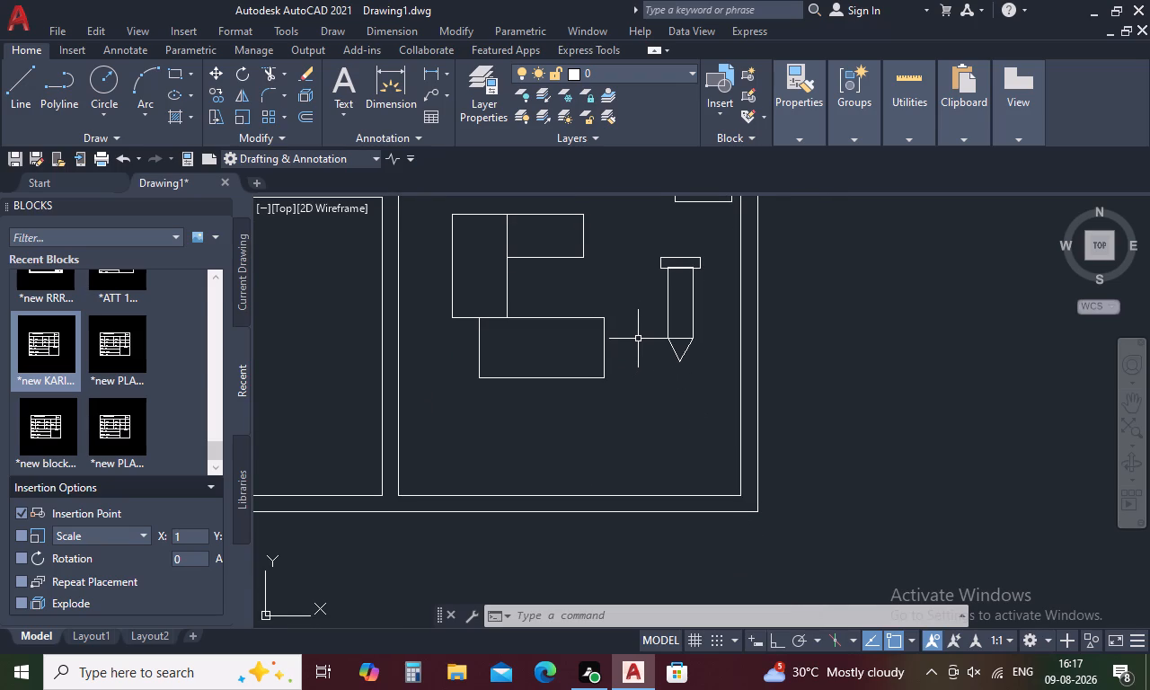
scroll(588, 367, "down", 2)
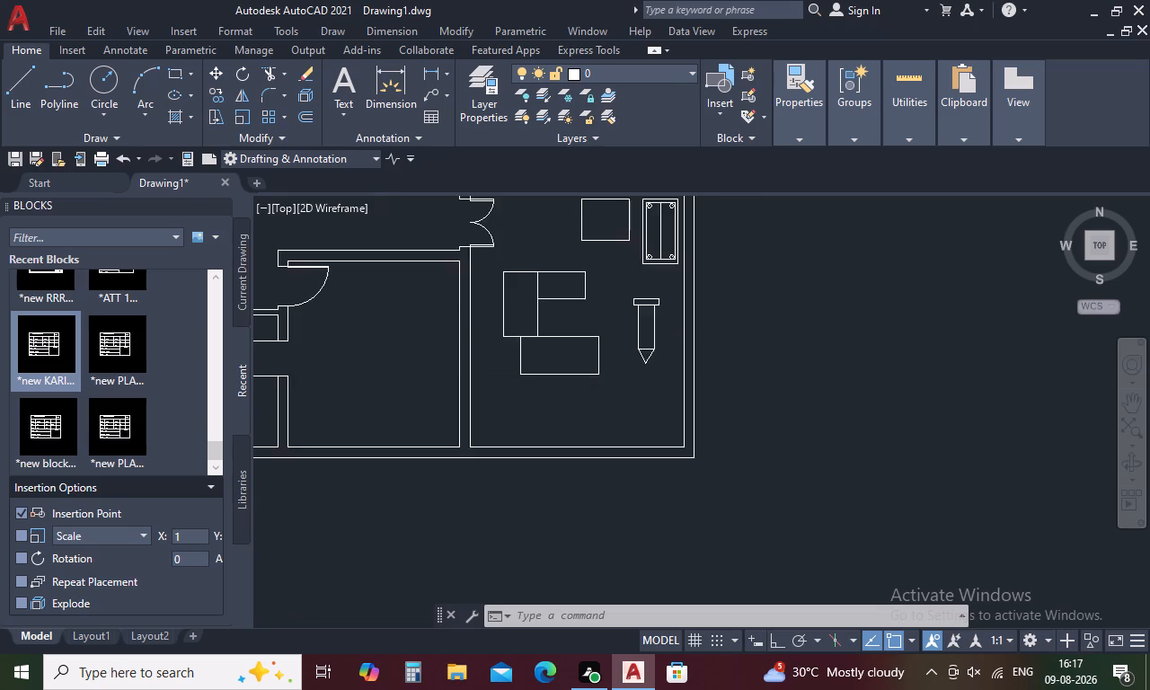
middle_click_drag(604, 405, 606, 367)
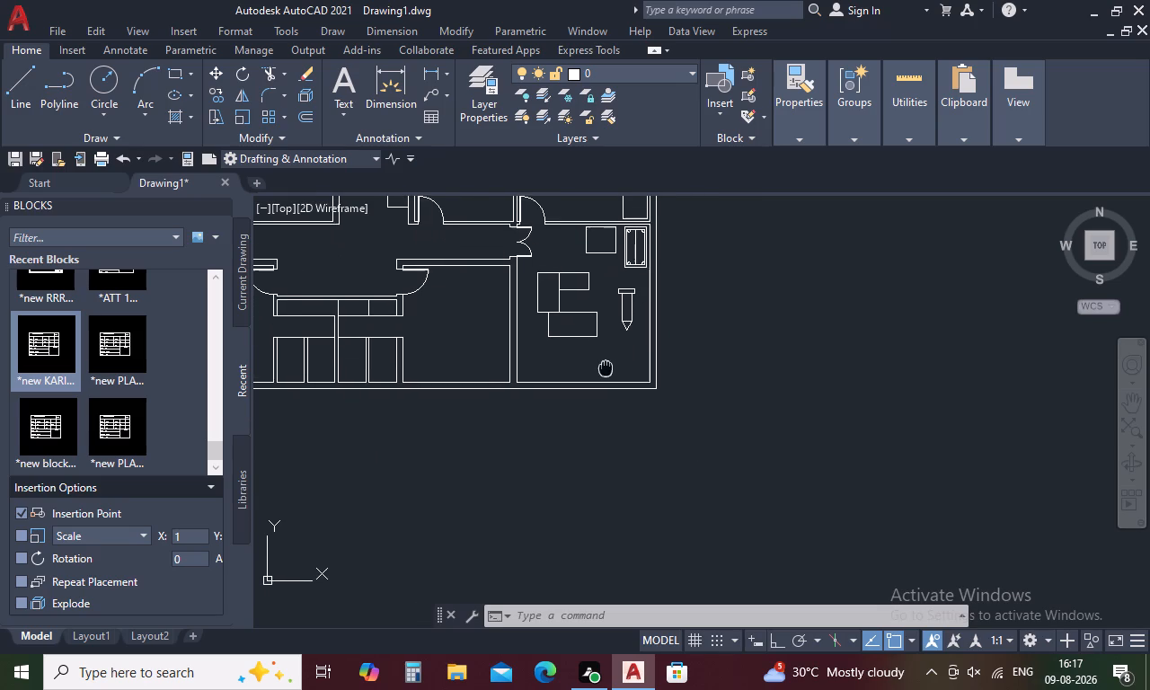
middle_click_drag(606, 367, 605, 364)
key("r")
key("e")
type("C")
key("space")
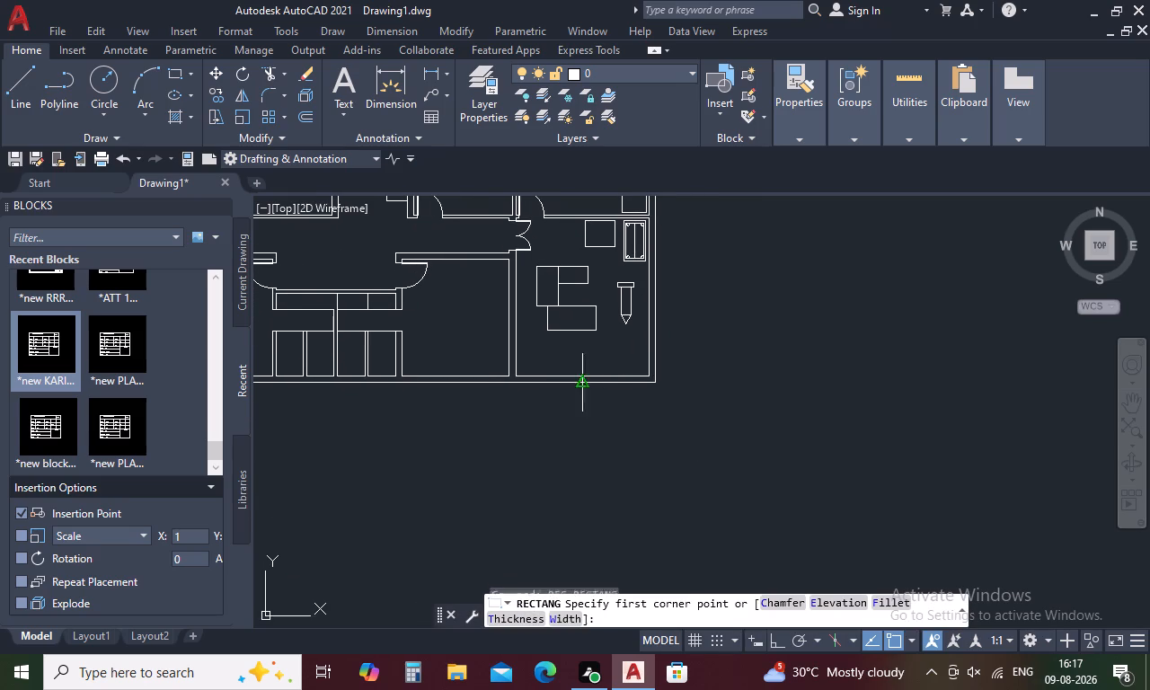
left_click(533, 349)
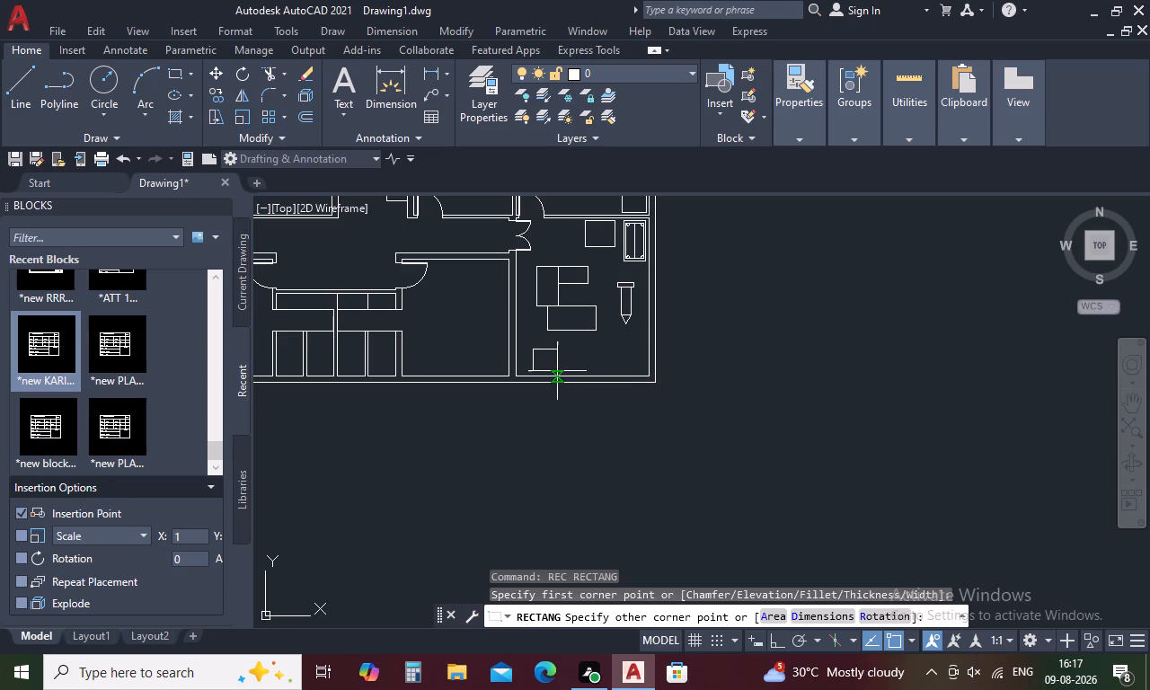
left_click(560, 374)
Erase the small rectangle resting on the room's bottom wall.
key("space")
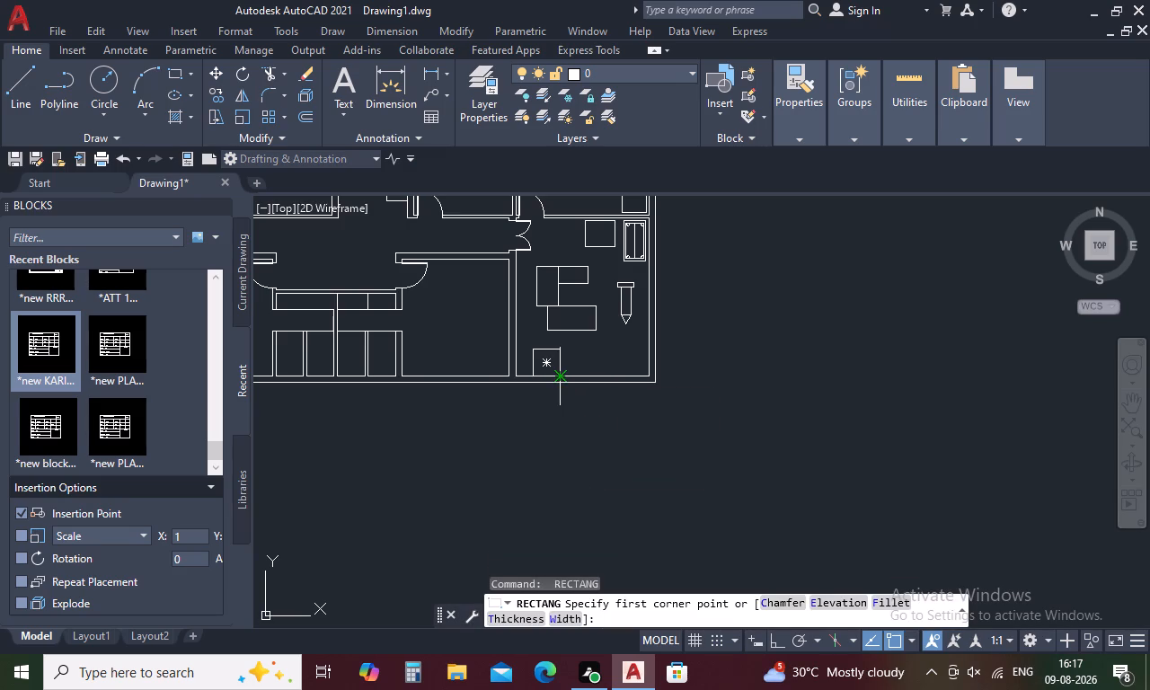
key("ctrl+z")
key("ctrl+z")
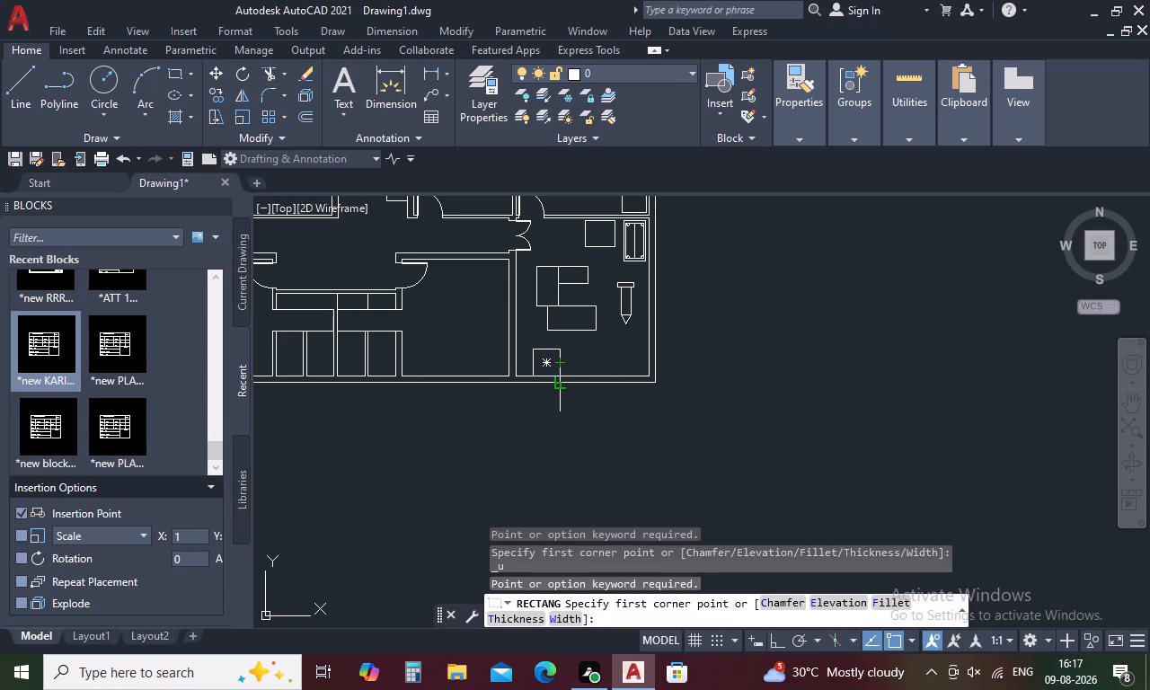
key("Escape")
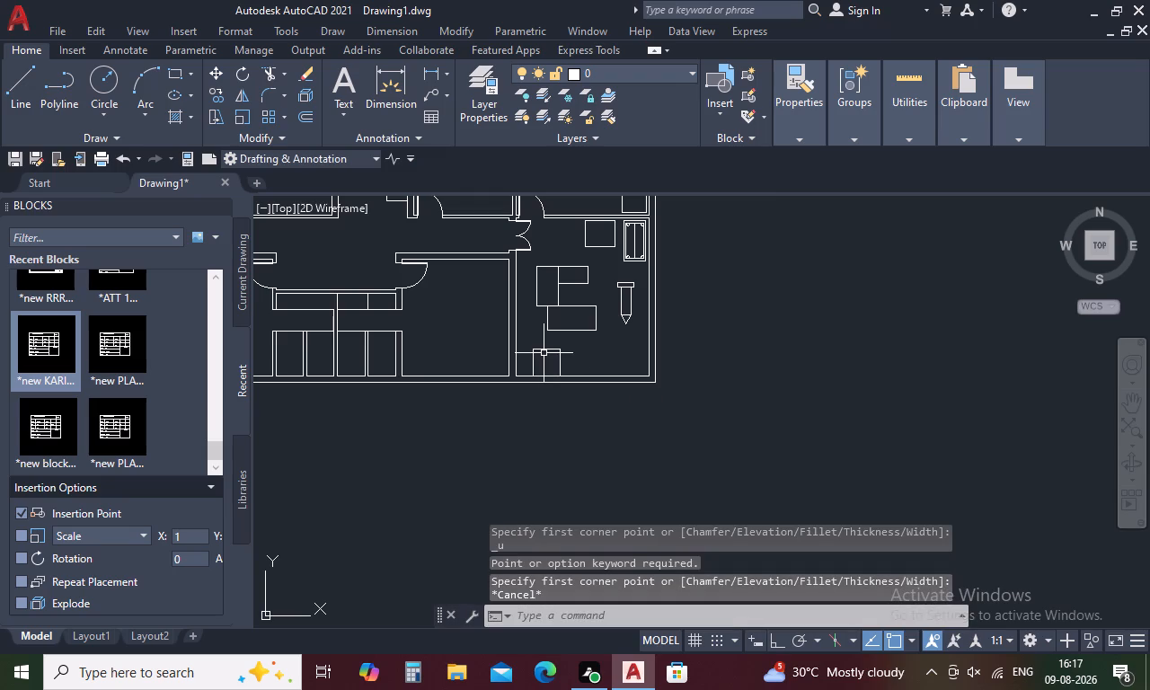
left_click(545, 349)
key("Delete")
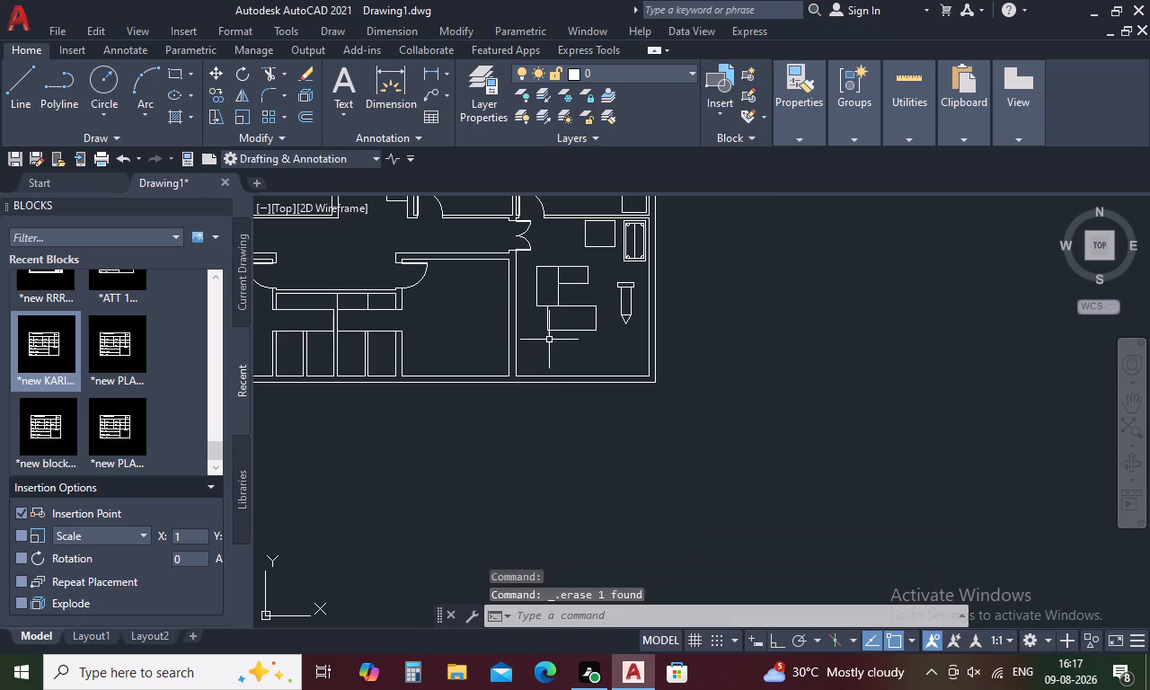
Draw a small upright freehand rectangle in the room's lower left corner, clear of the left and bottom walls.
type("REC")
key("space")
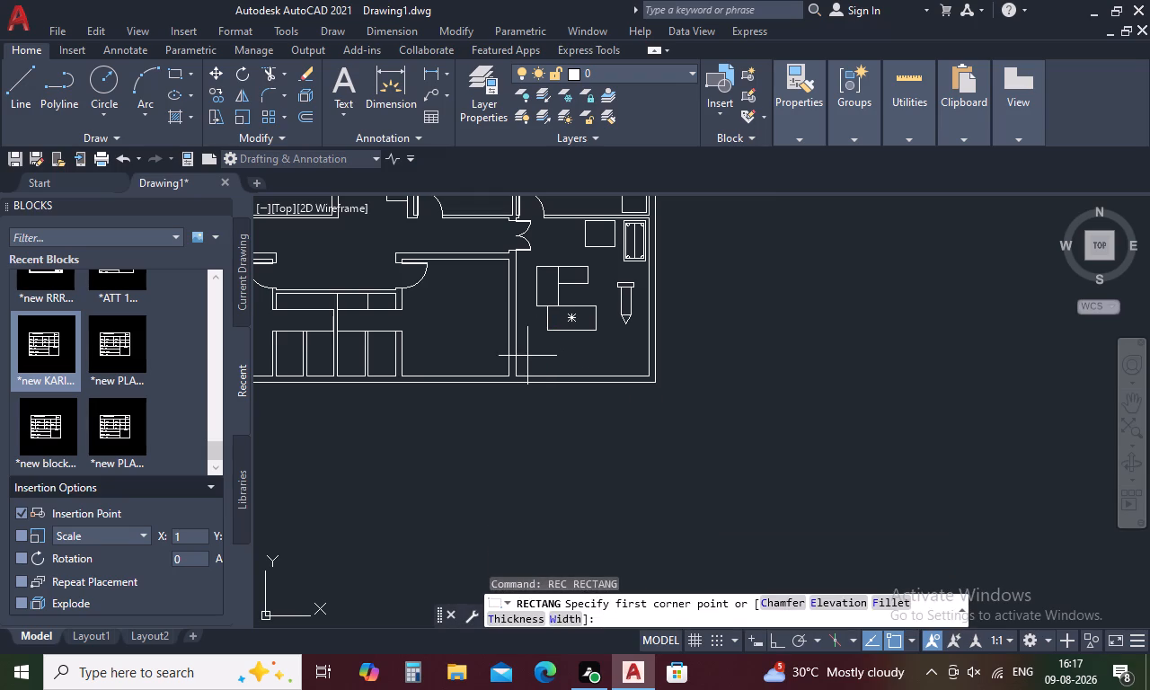
scroll(521, 365, "up", 2)
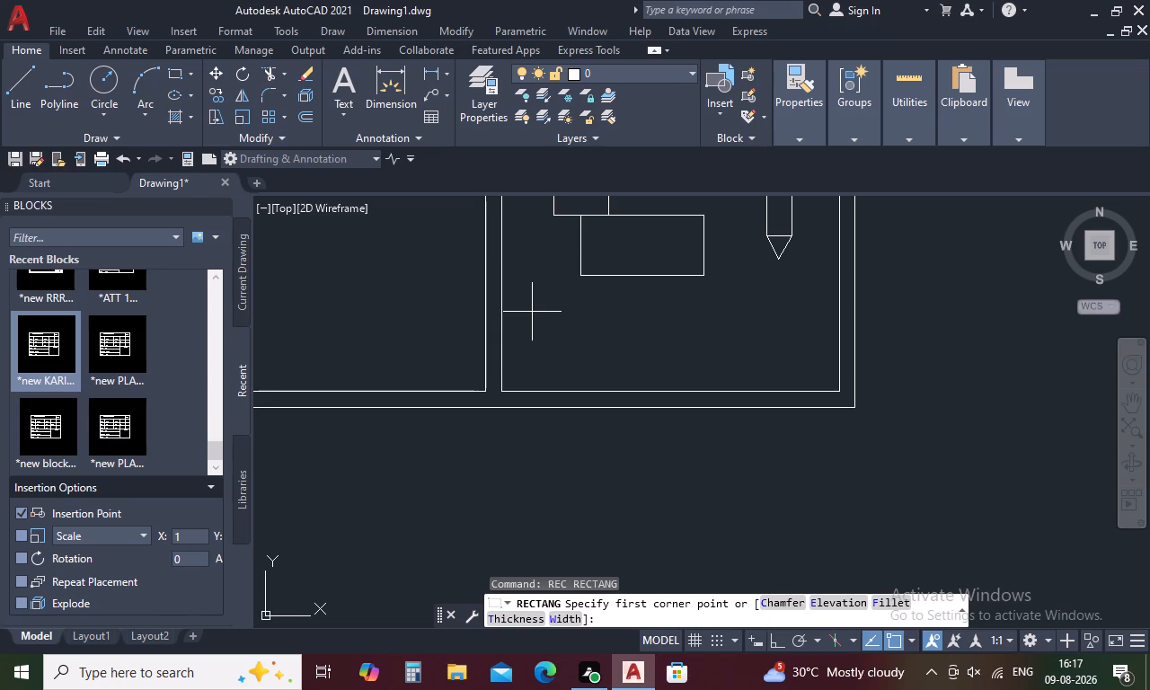
left_click(532, 316)
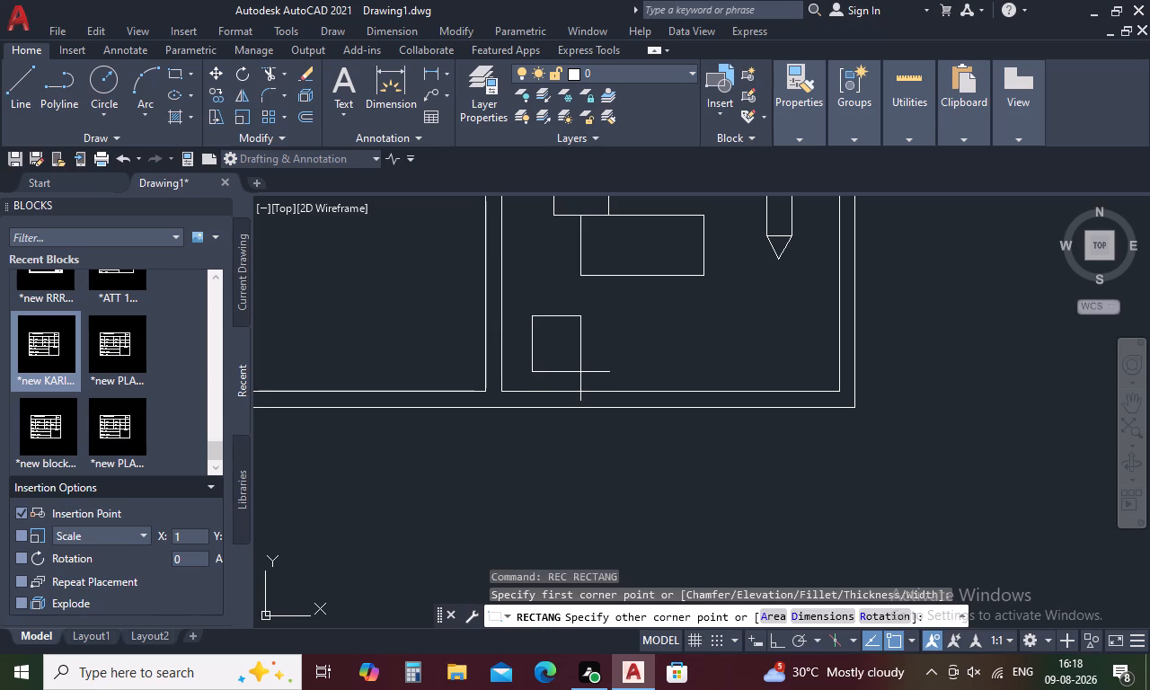
left_click(580, 372)
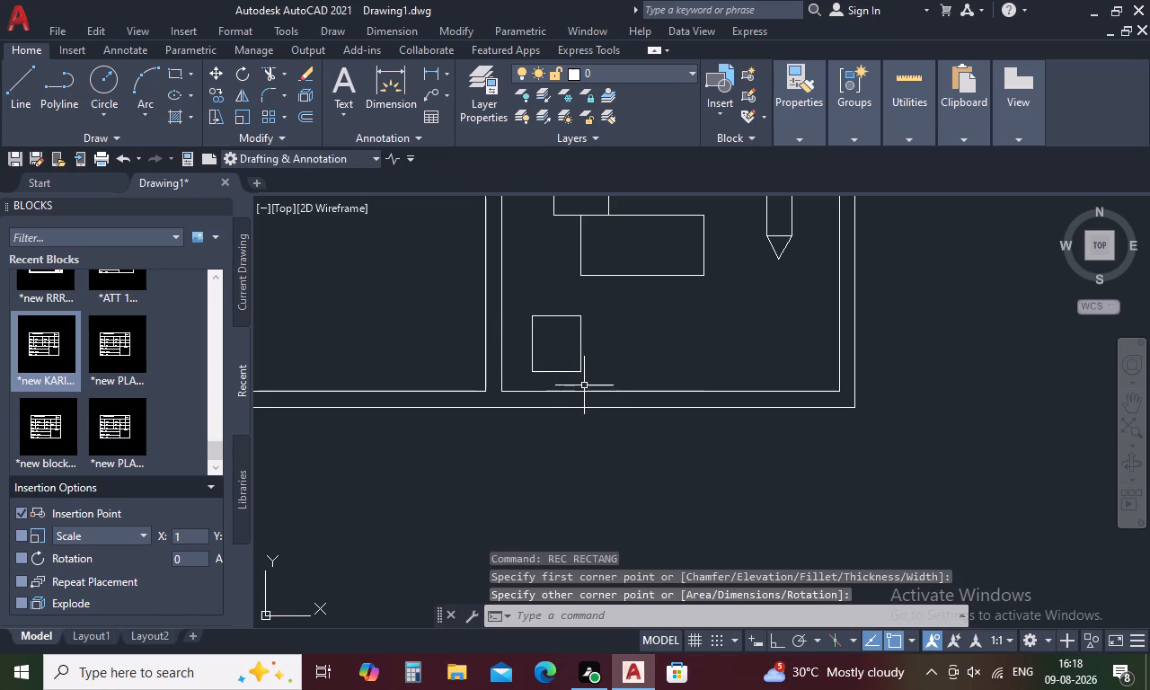
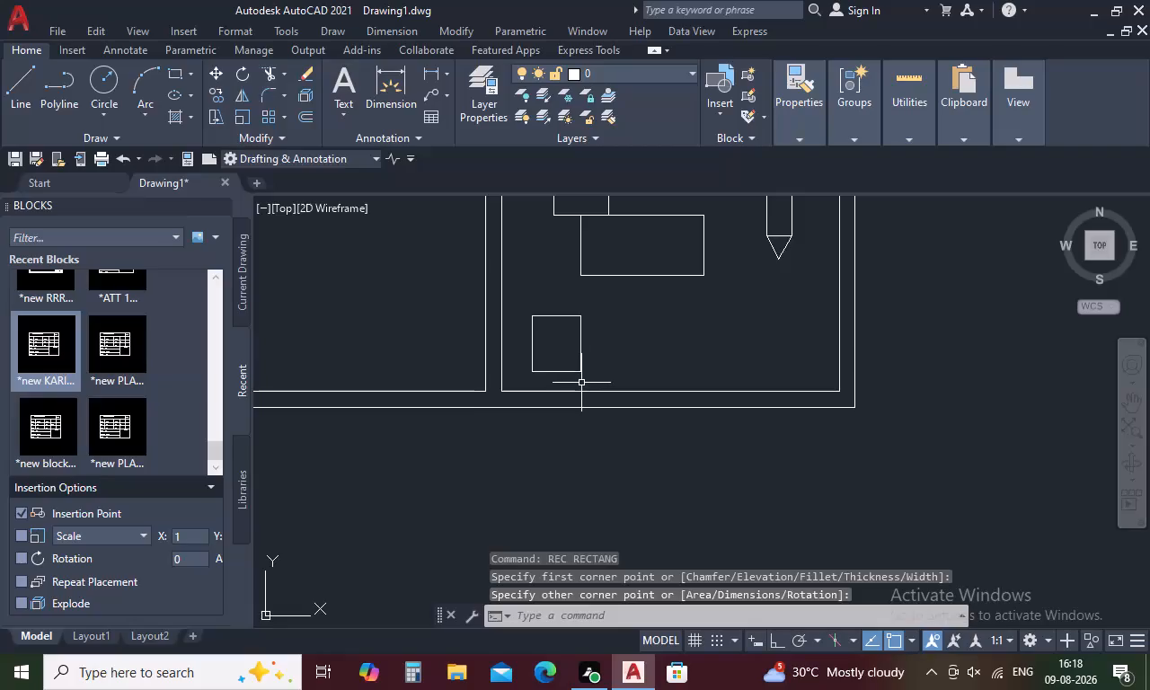
Draw a narrow full-height rectangle against the right side of the small upright rectangle in the room's lower left corner.
key("space")
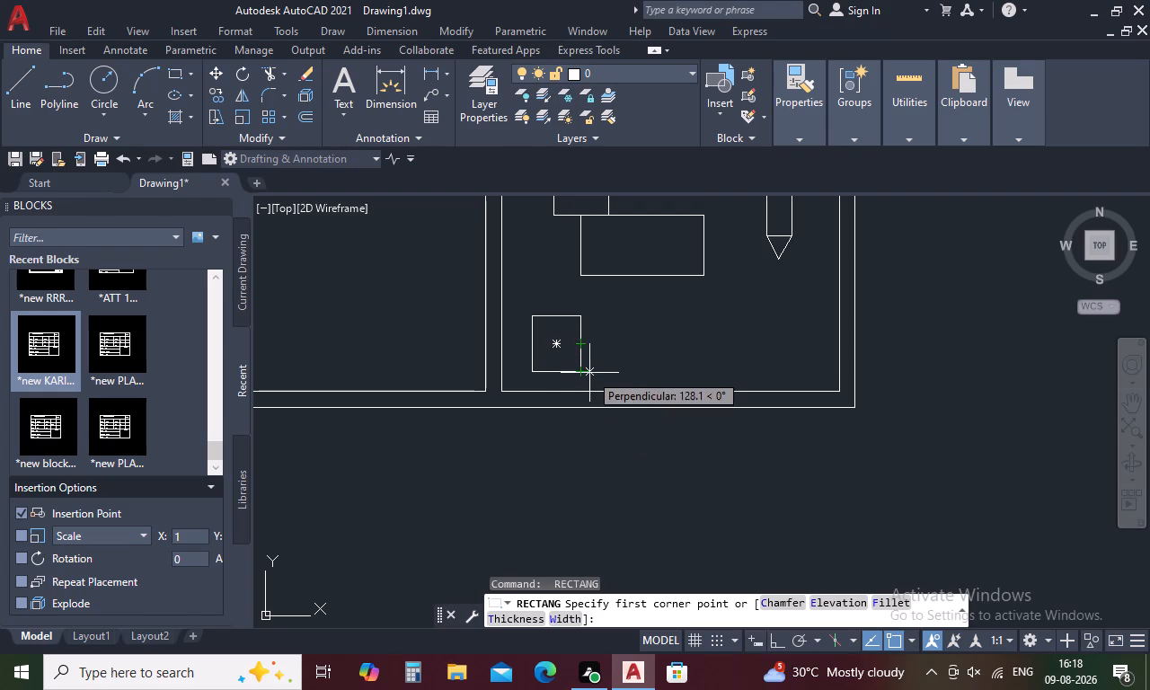
left_click(580, 318)
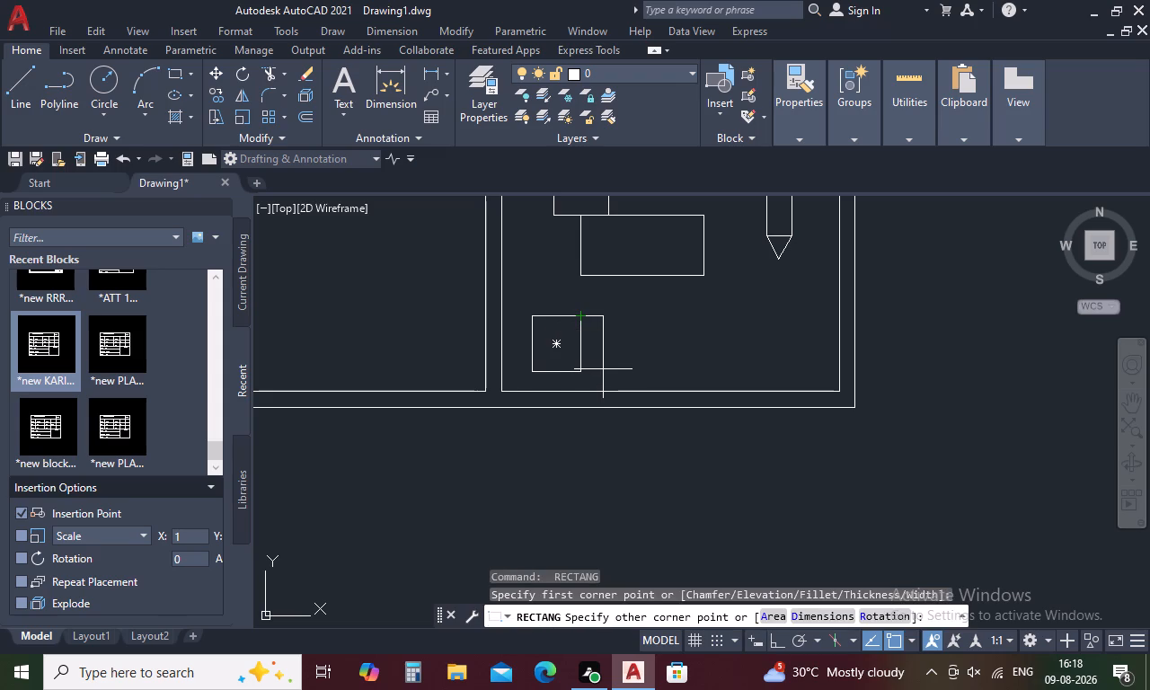
left_click(603, 372)
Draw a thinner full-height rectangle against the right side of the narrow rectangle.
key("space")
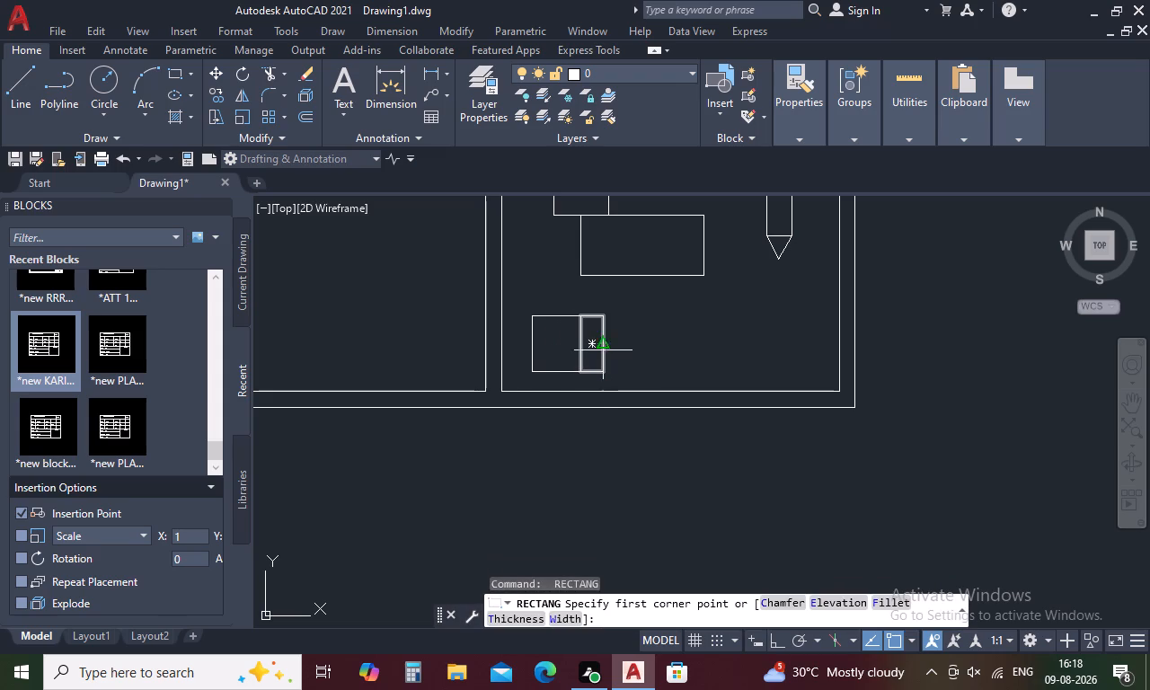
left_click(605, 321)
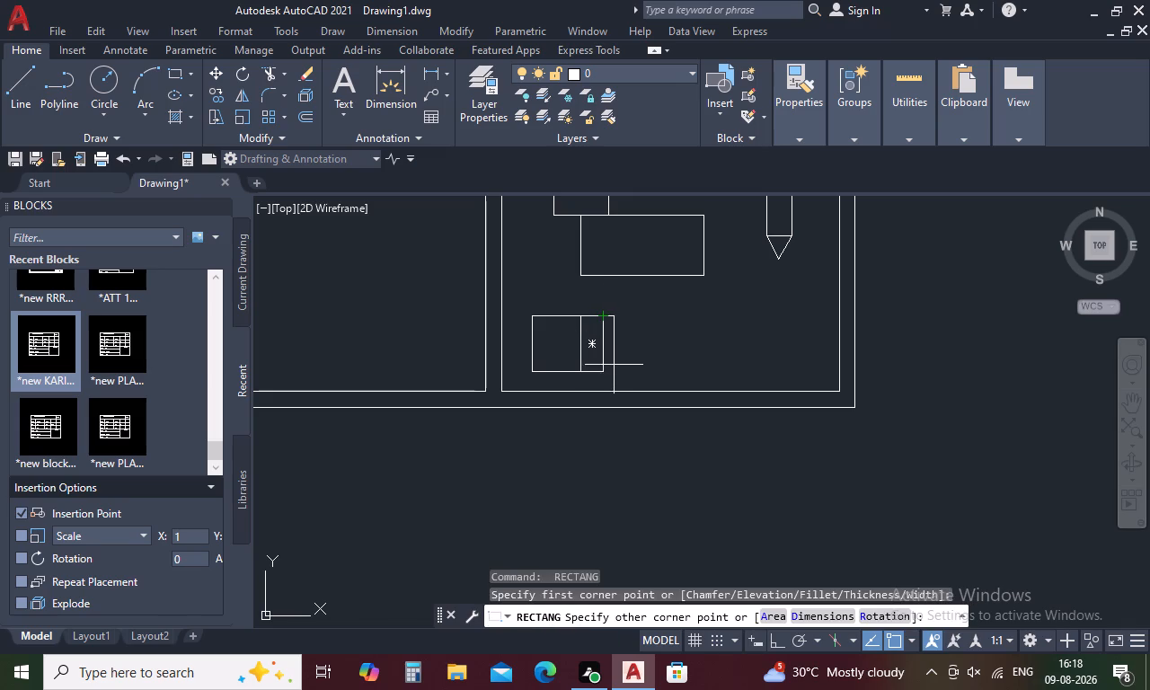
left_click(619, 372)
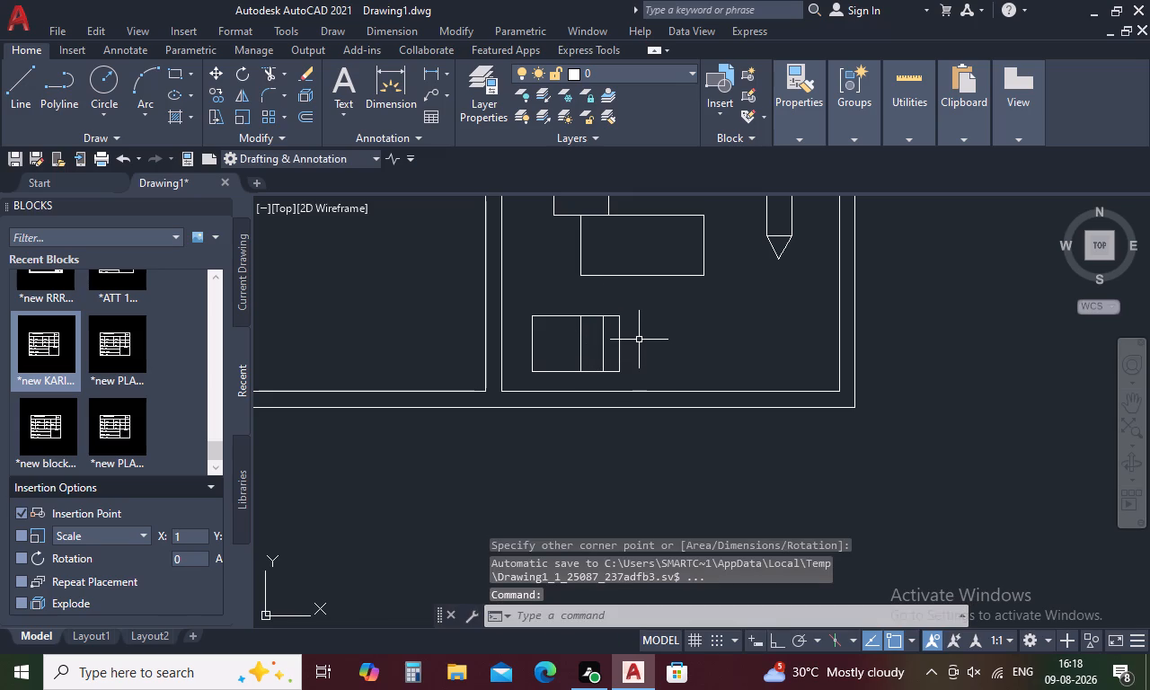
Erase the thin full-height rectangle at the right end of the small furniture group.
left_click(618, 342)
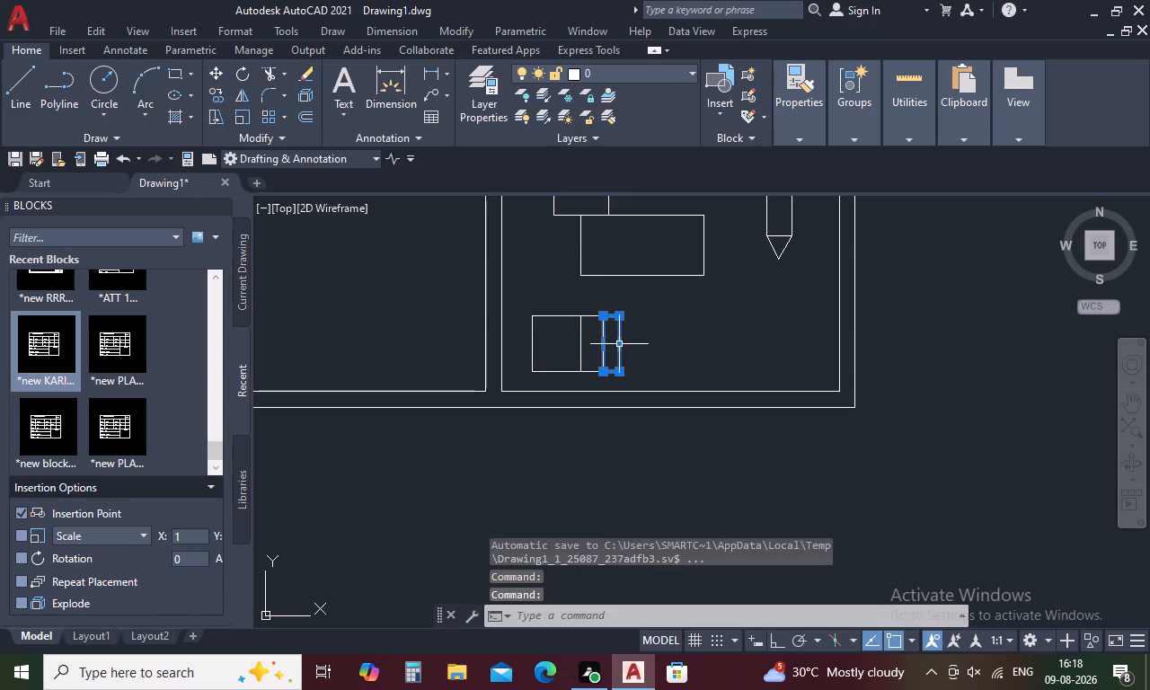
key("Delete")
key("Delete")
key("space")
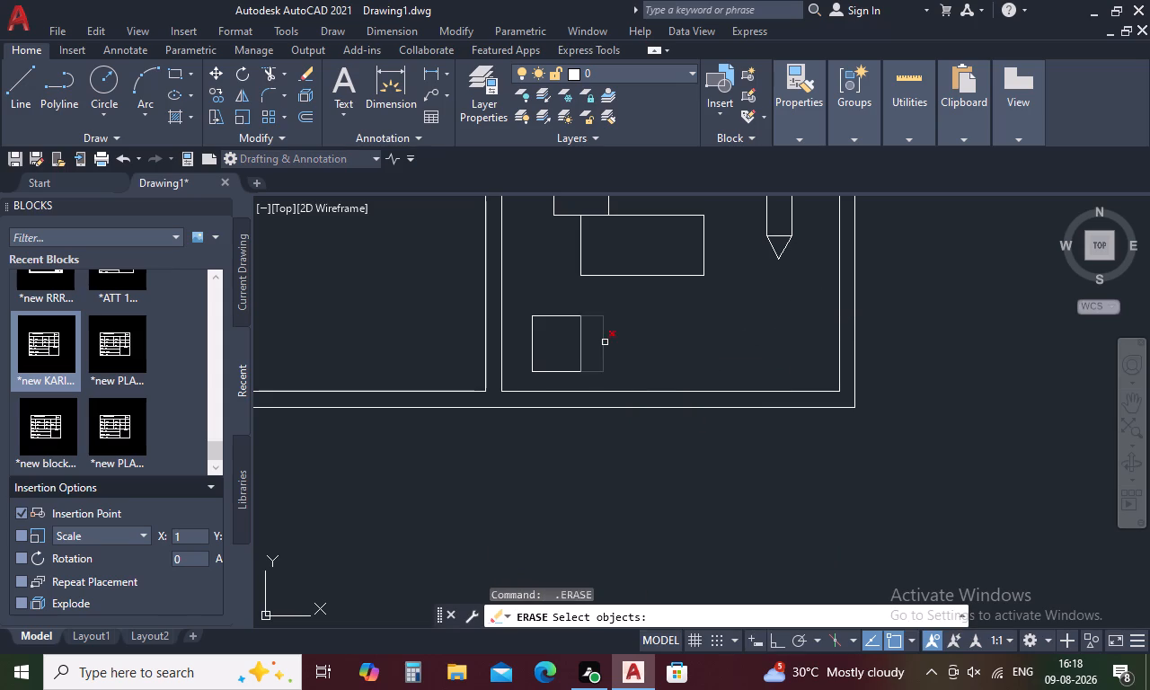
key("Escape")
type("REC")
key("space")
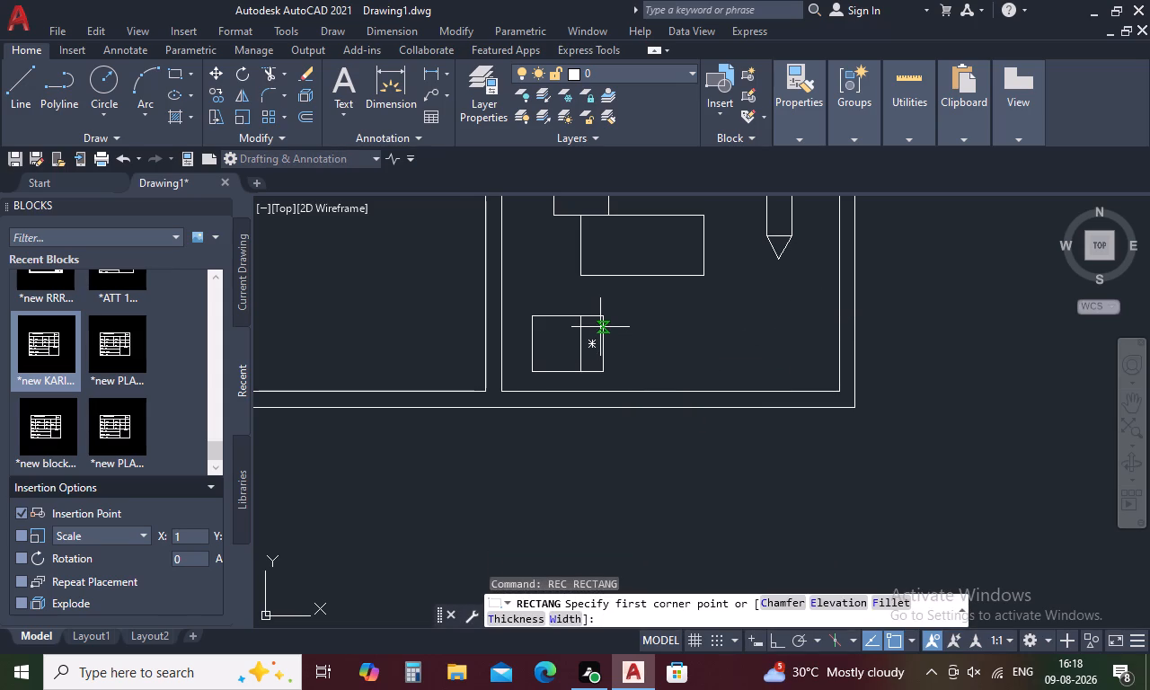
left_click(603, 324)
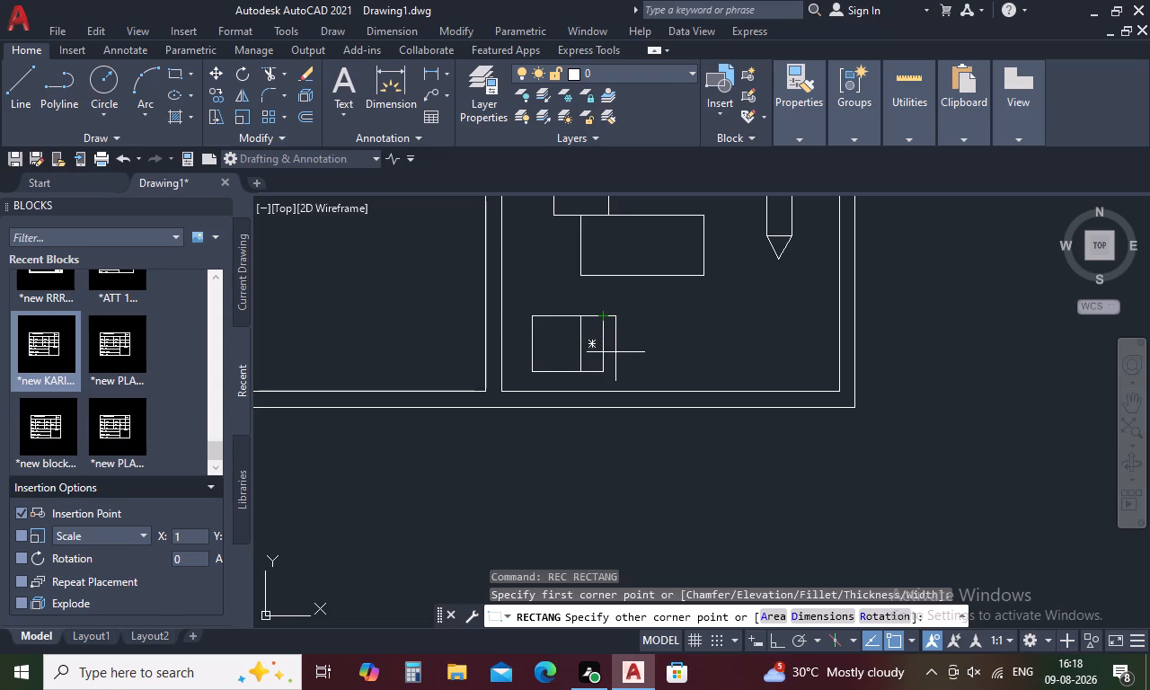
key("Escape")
Draw a shorter, thin upright rectangle against the middle of the narrow rectangle's right side.
key("space")
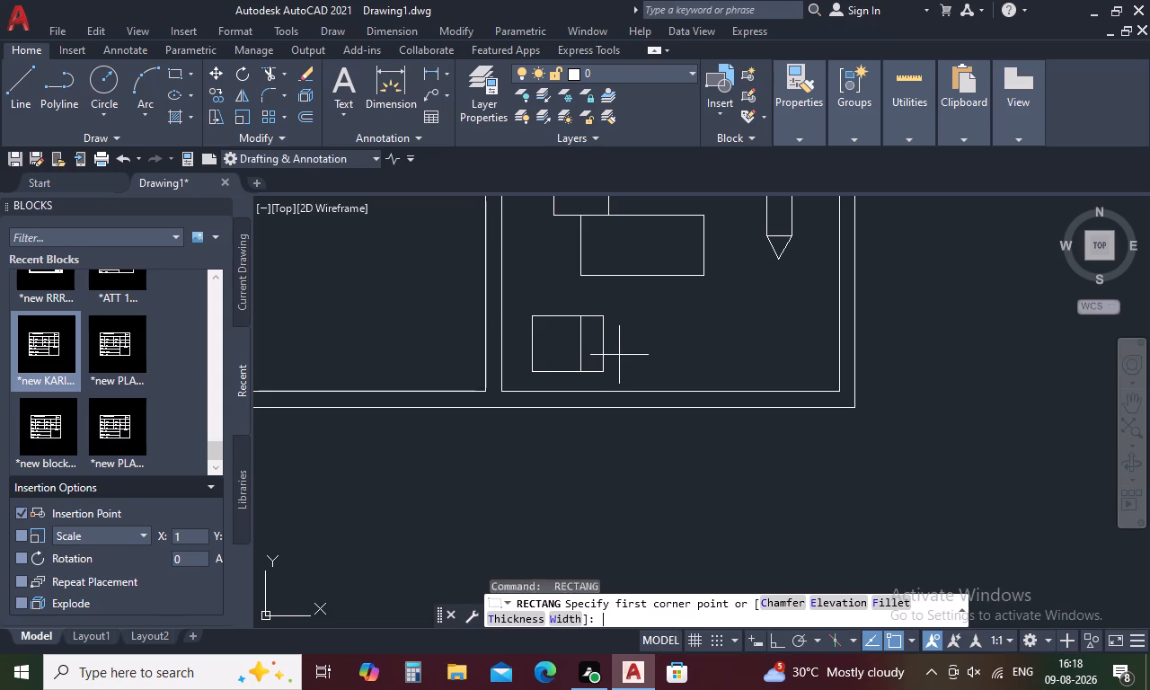
scroll(606, 326, "up", 2)
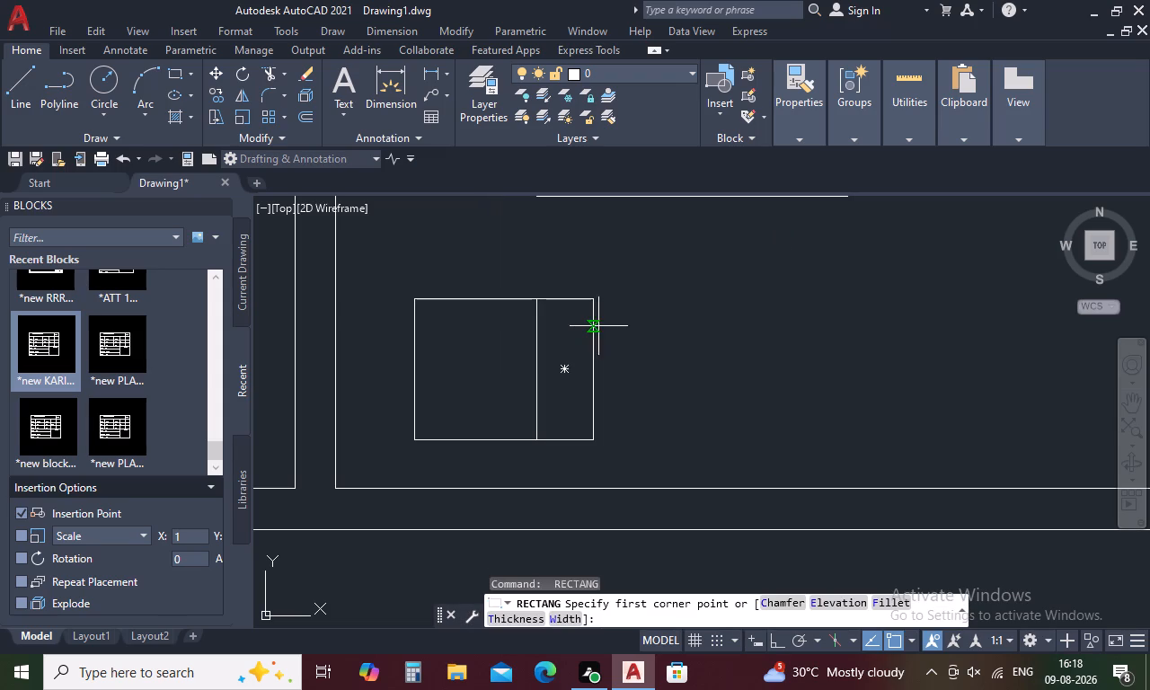
left_click(594, 329)
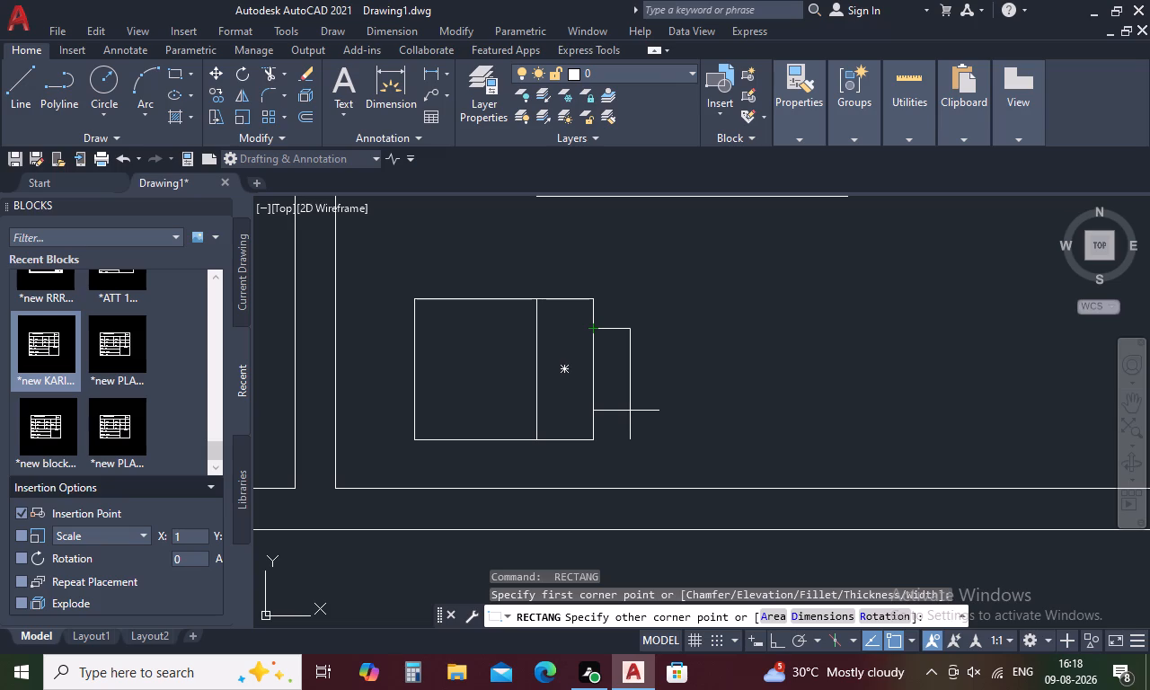
left_click(623, 418)
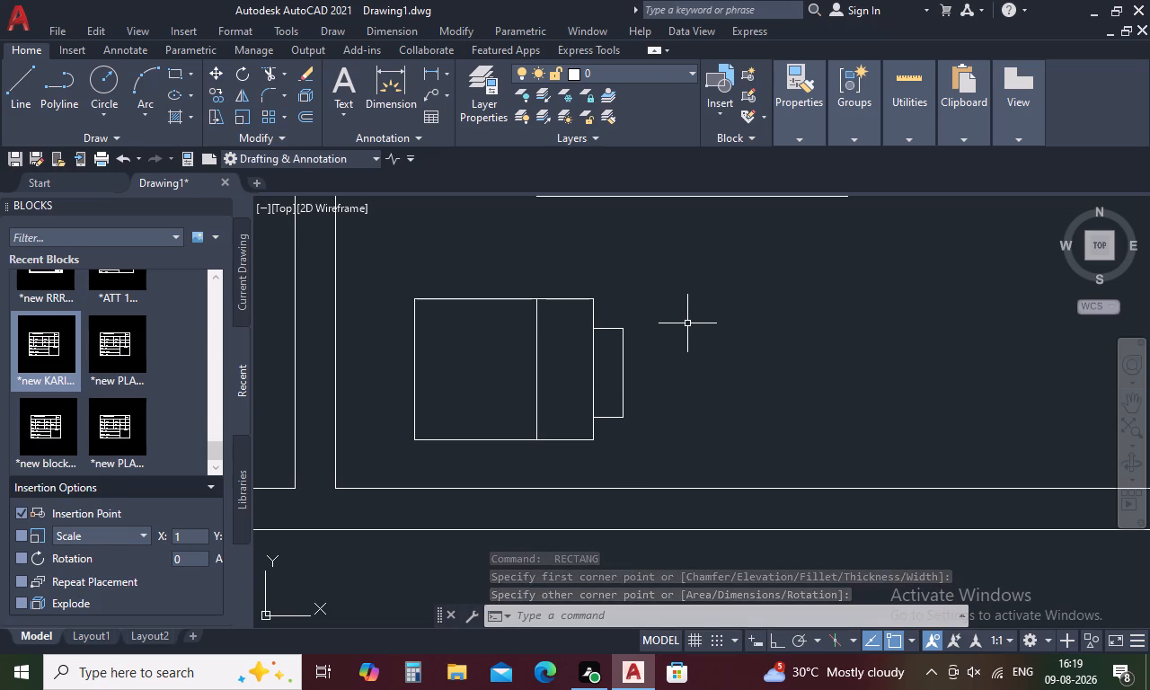
Draw a long horizontal rectangle from the short end piece's right edge across the group to just past its left edge.
type("REC")
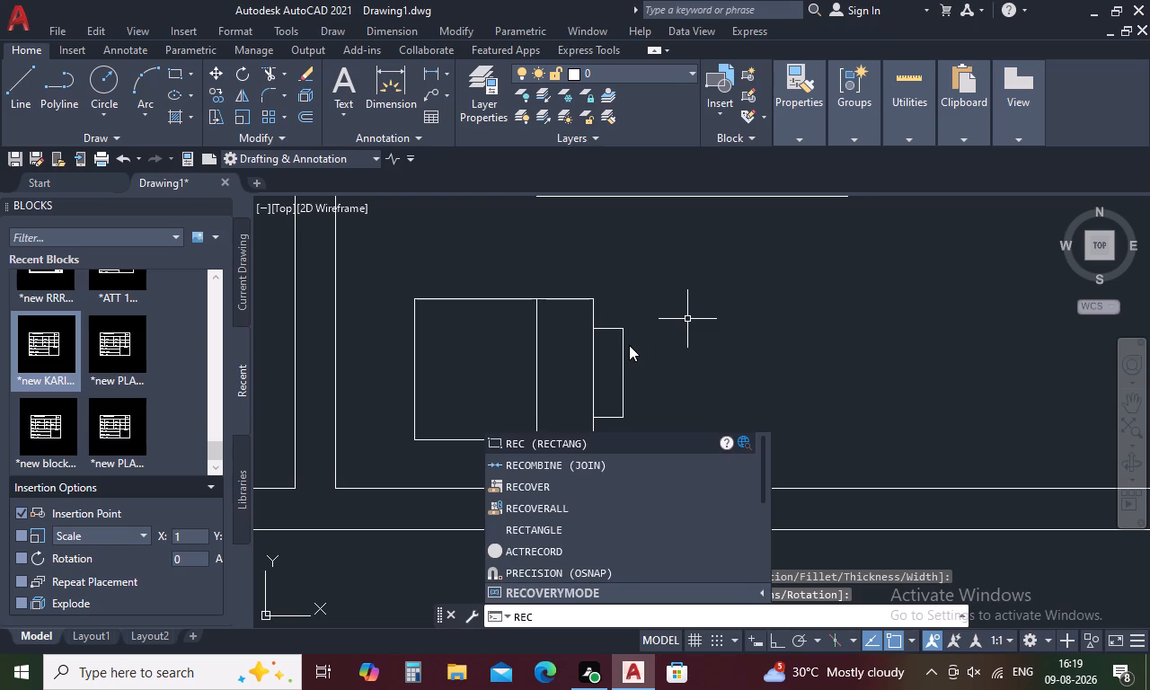
key("space")
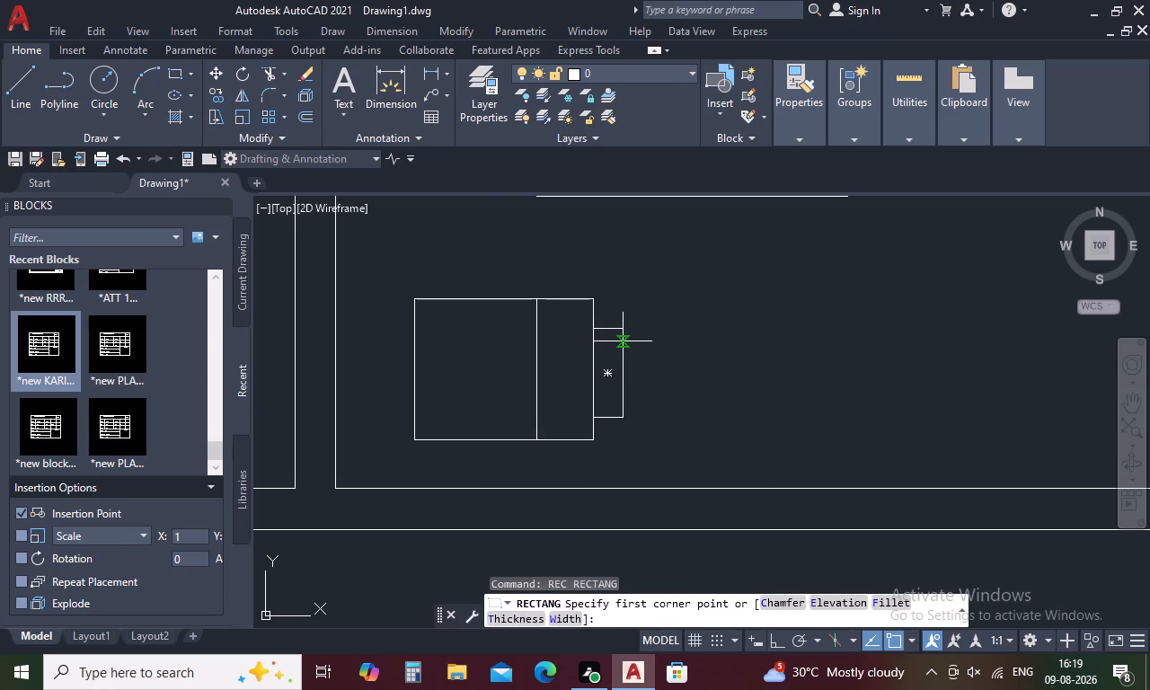
left_click(623, 341)
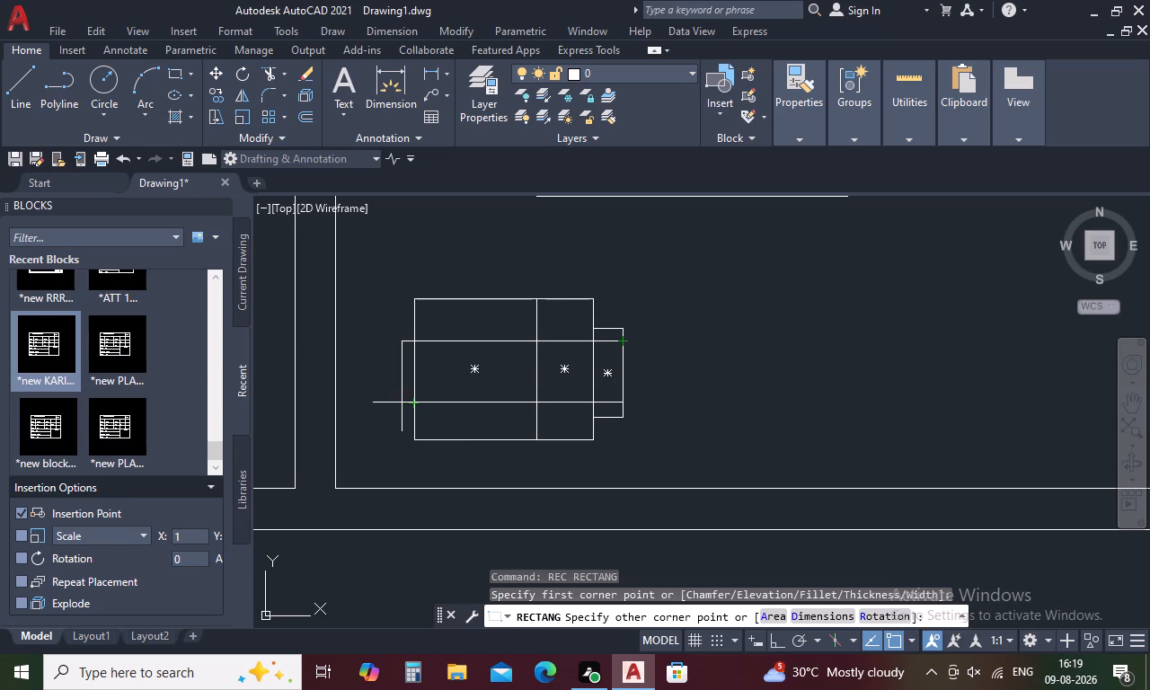
left_click(402, 402)
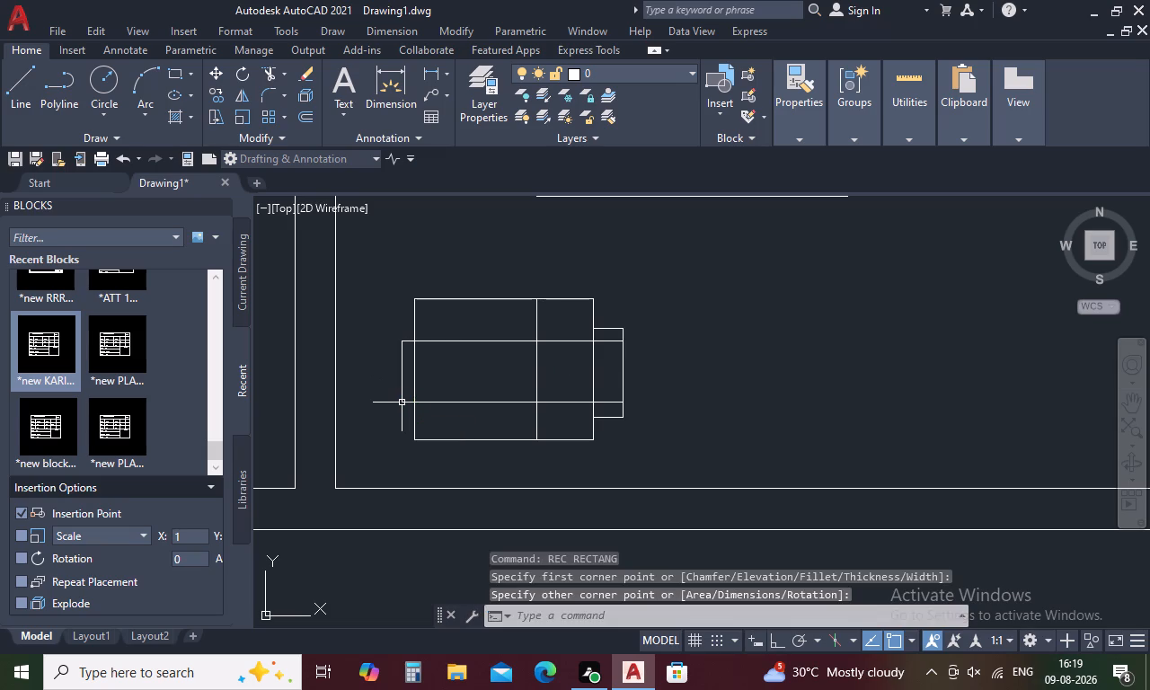
Draw a tiny near-square rectangle standing on the horizontal band's top edge, inside the large left rectangle.
key("space")
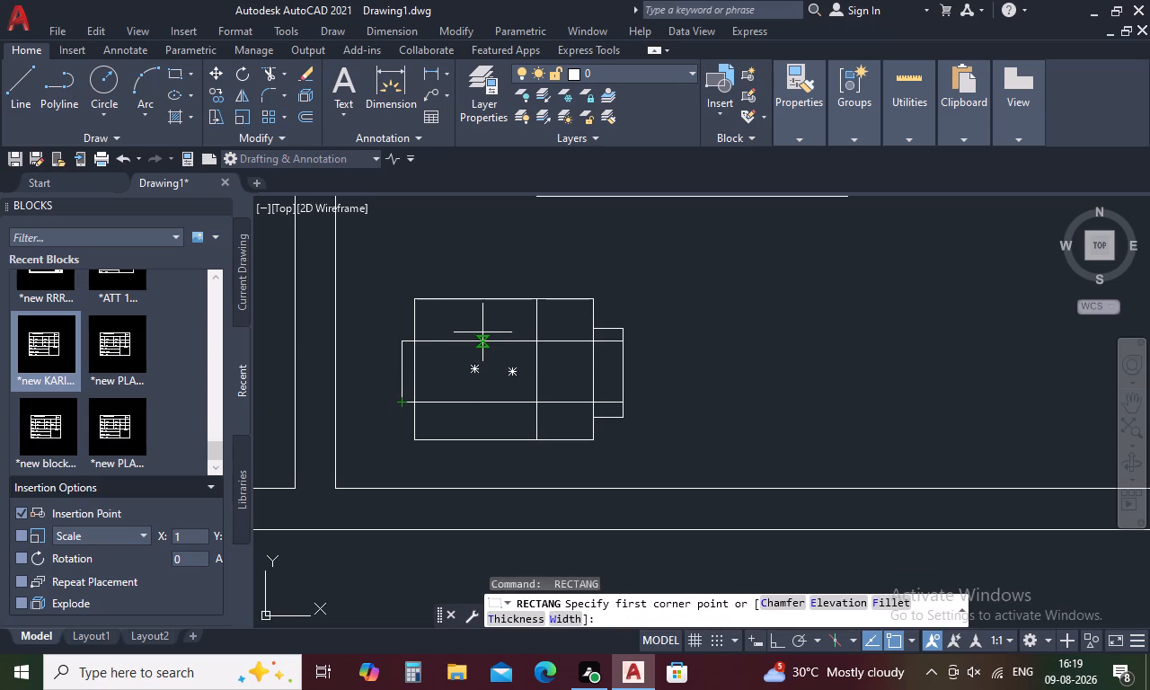
key("space")
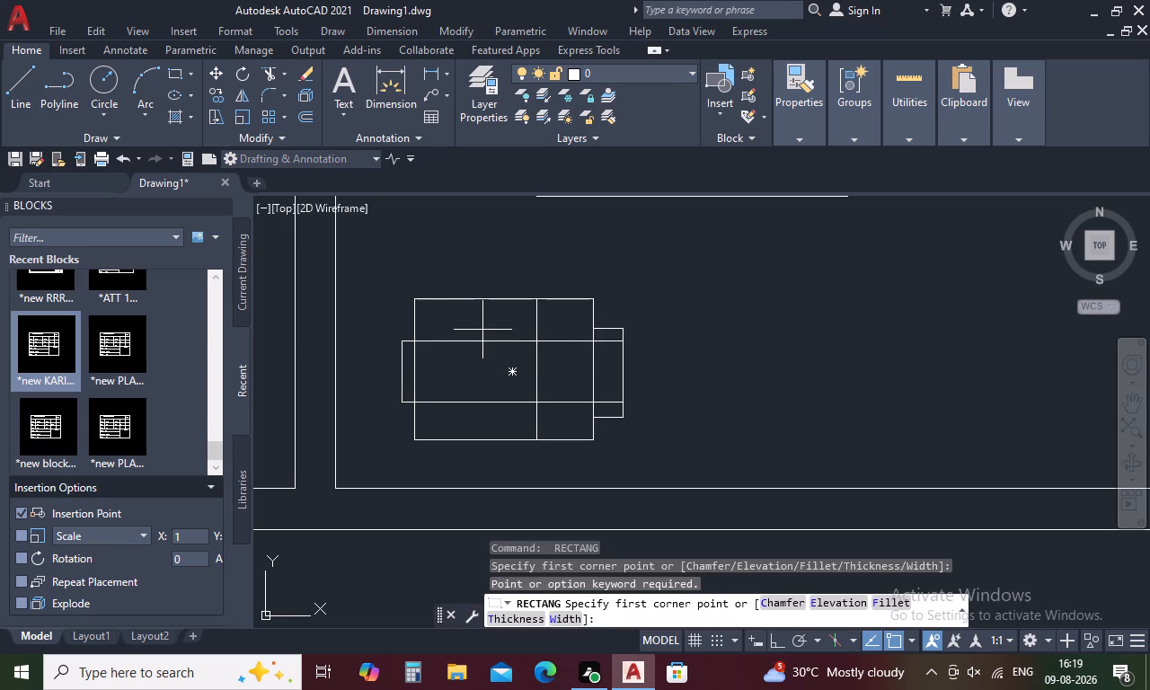
left_click(491, 341)
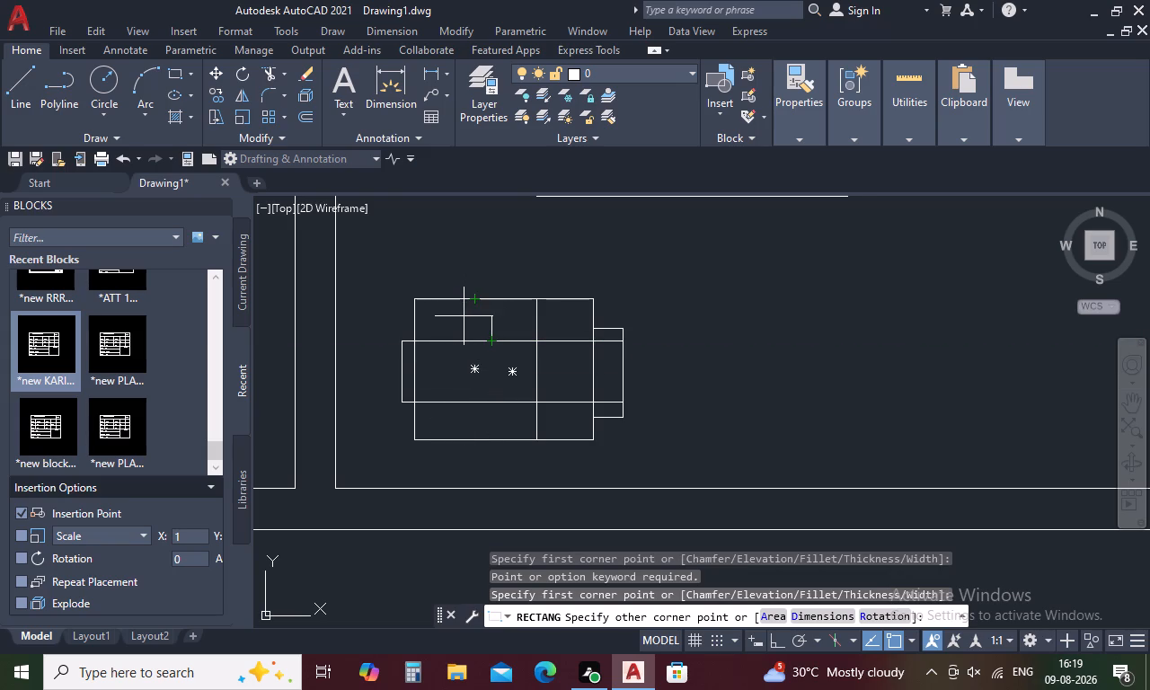
left_click(464, 316)
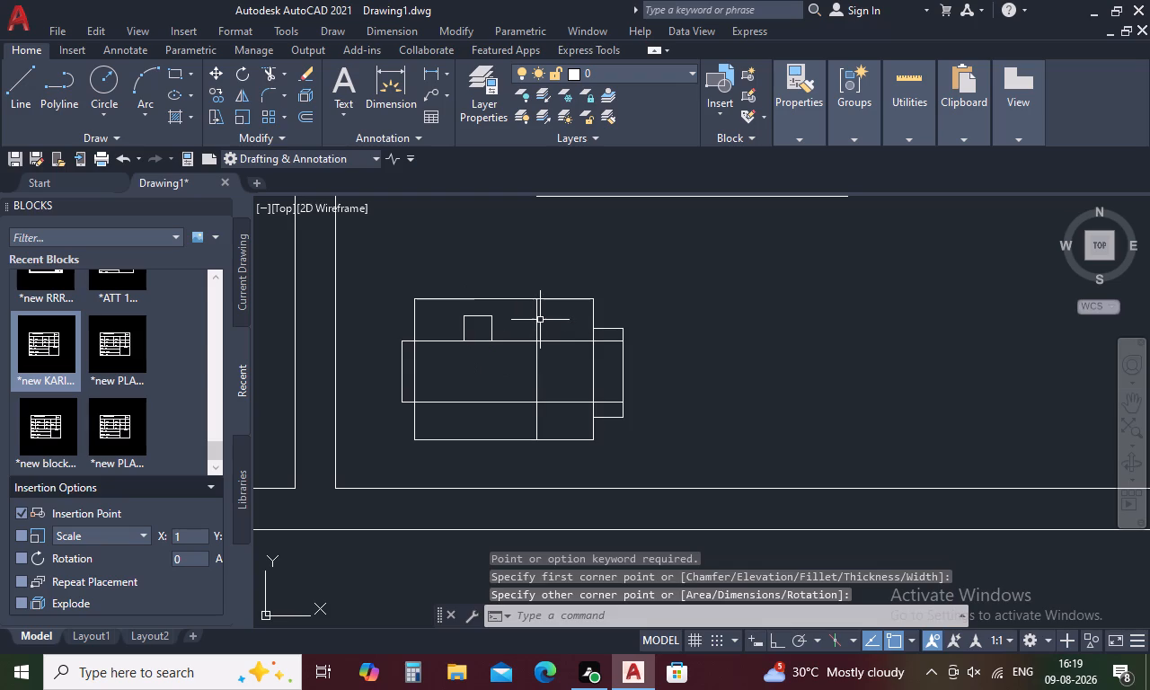
Draw a flat rectangle in the band's upper left part and a tiny upright rectangle hanging from its lower right corner.
key("space")
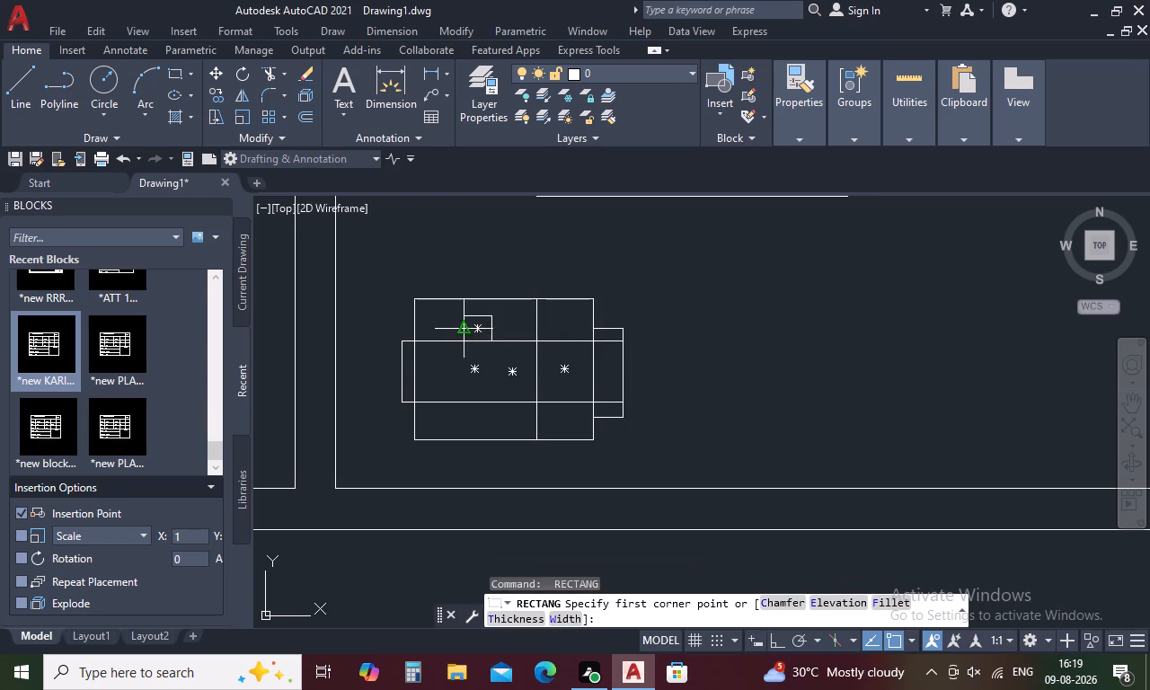
left_click(416, 343)
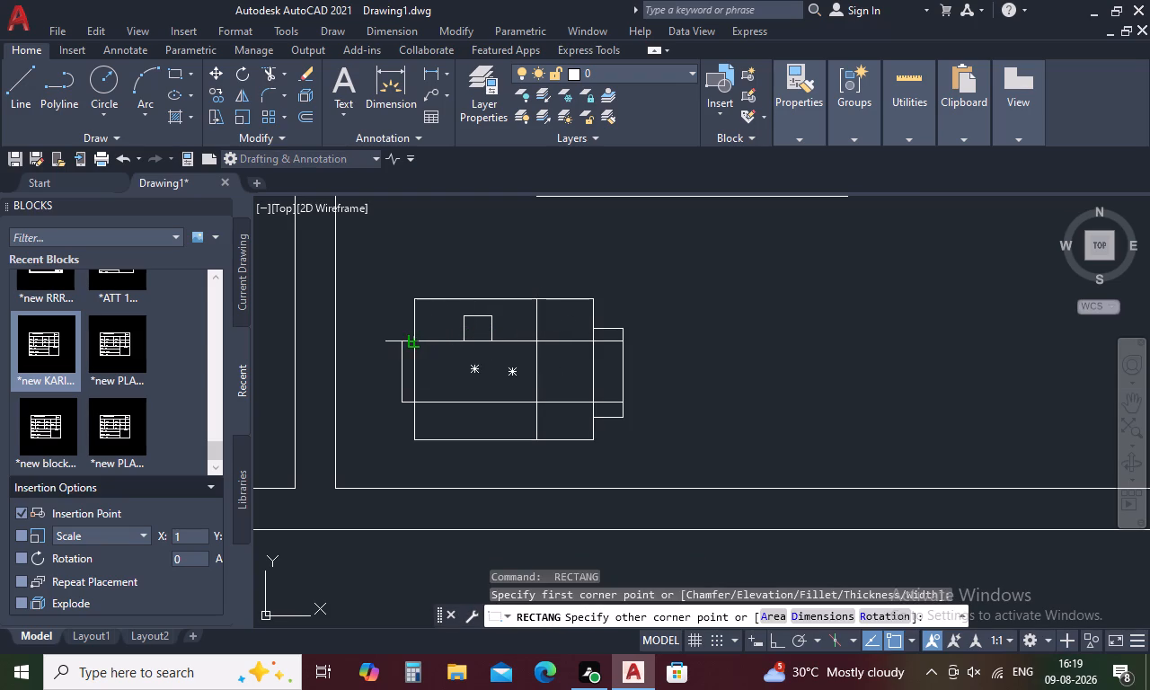
left_click(482, 373)
key("space")
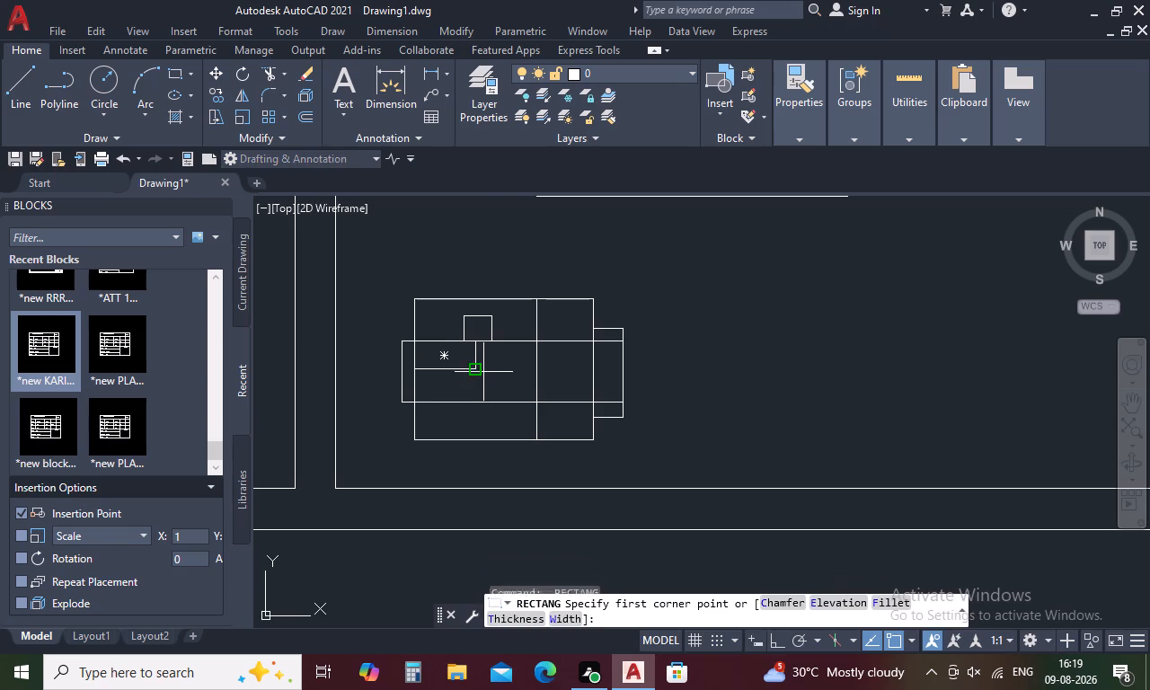
left_click(471, 374)
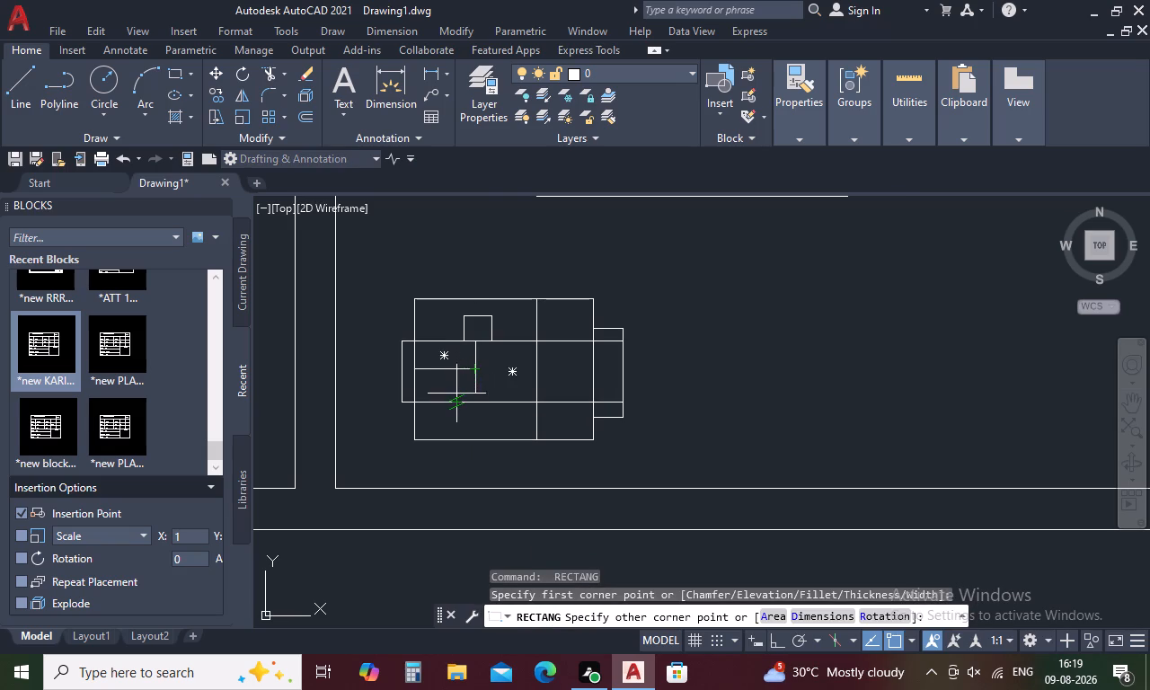
left_click(456, 394)
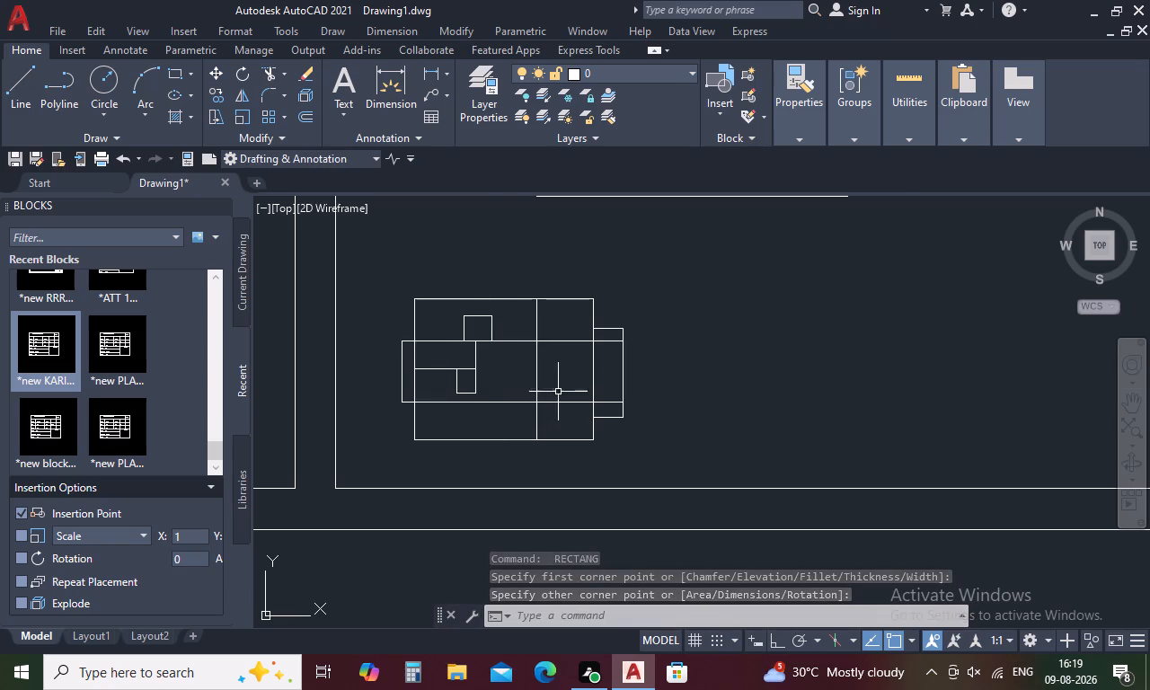
Close the Blocks palette to free up drawing space around the upper left room with the dining table.
scroll(561, 390, "down", 3)
middle_click_drag(485, 424, 704, 411)
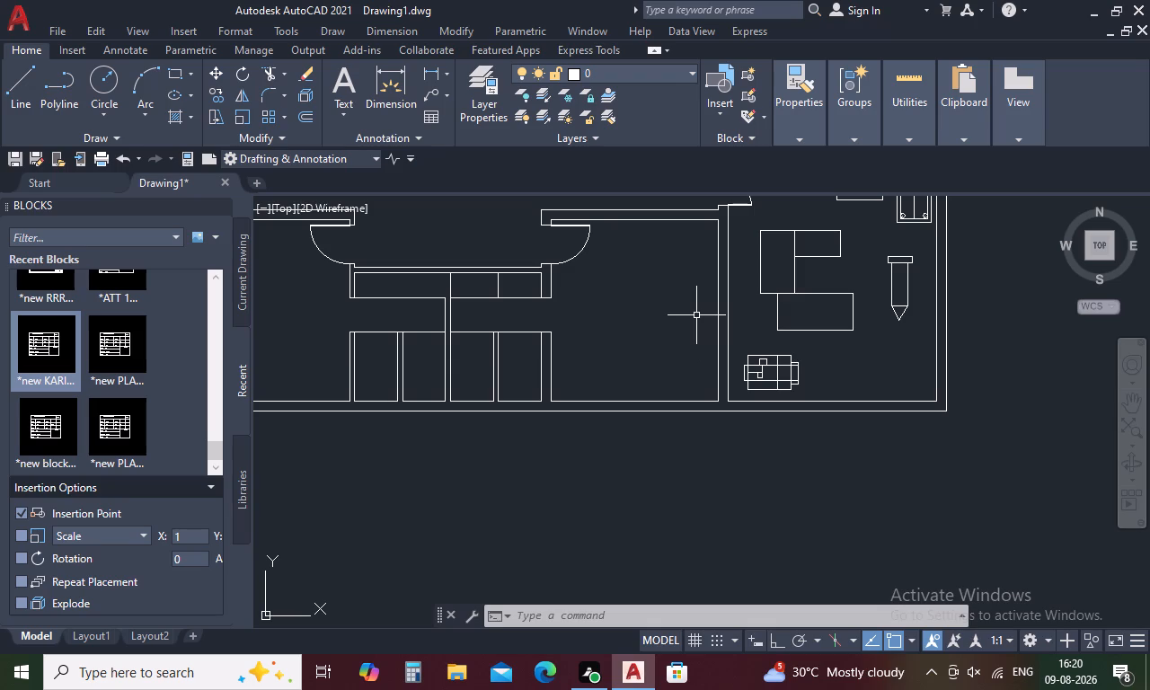
middle_click_drag(670, 342, 752, 537)
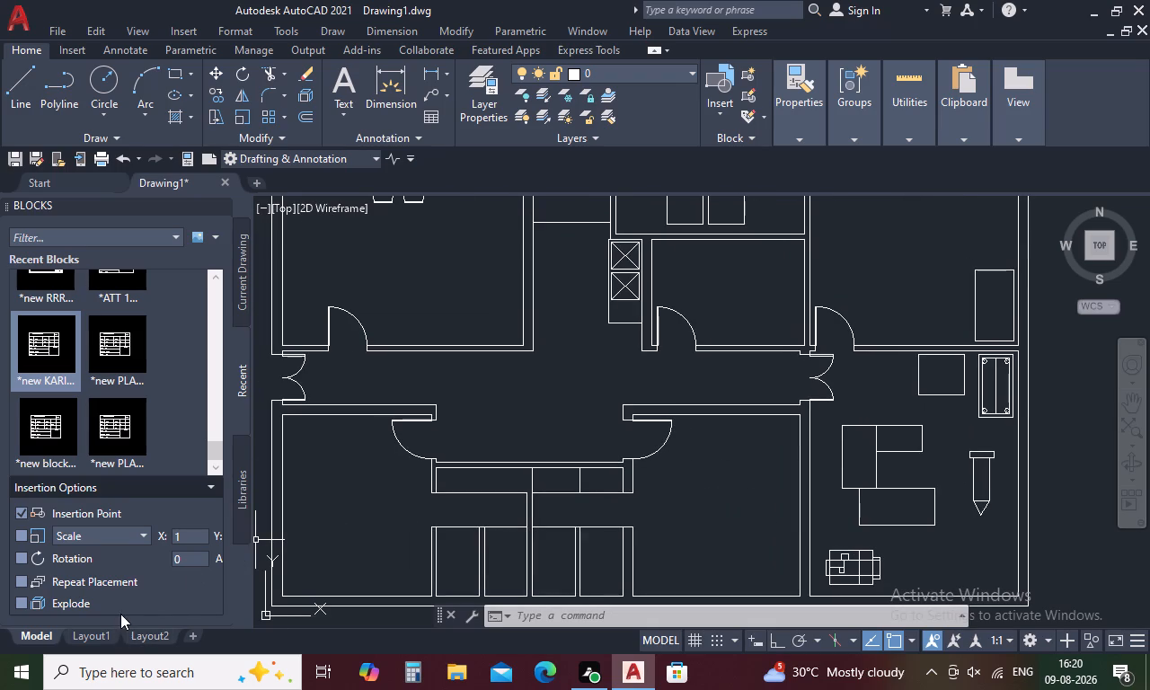
middle_click_drag(512, 410, 606, 523)
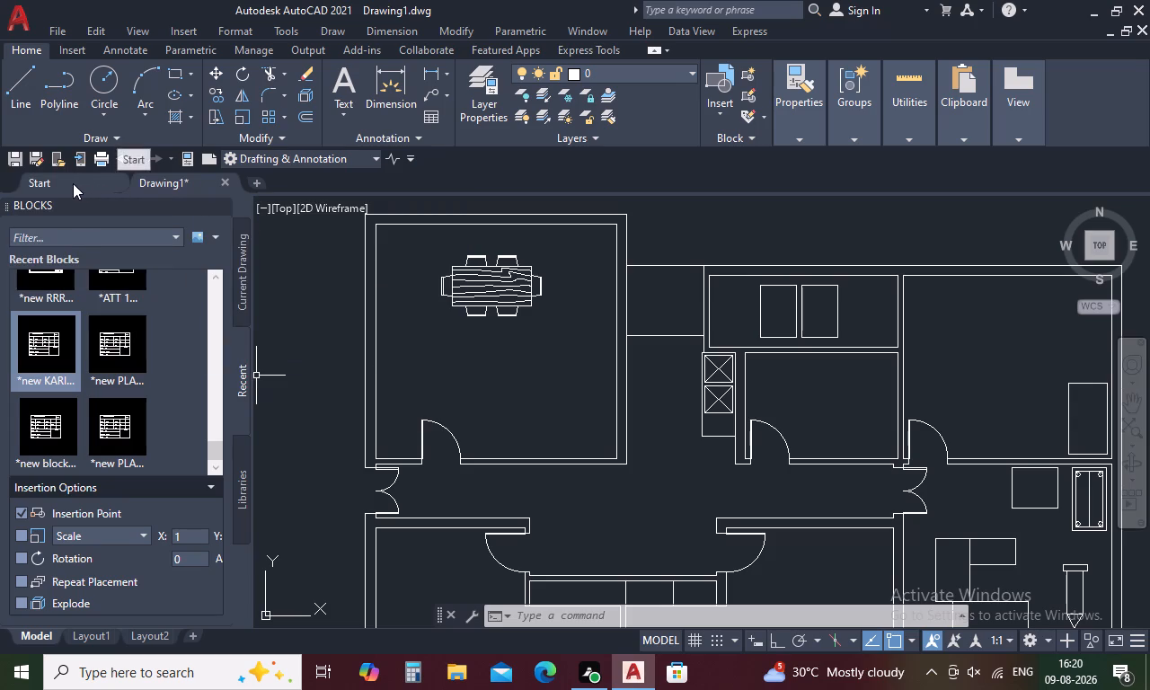
left_click(218, 201)
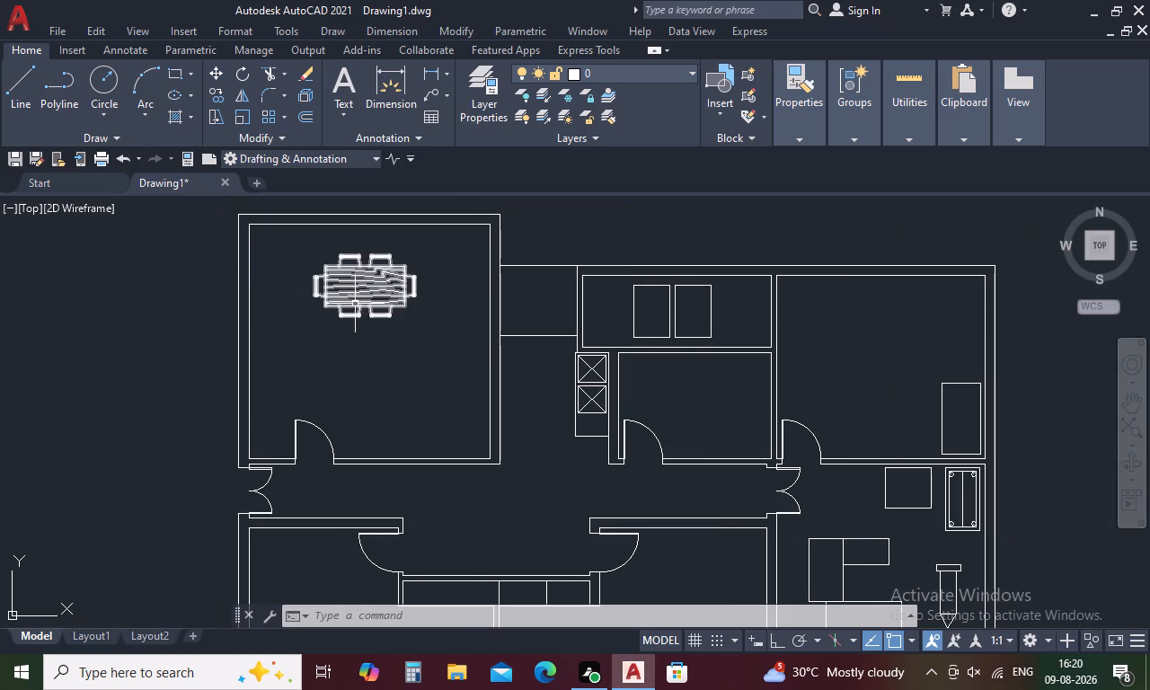
Rotate the dining table block about its centre so its long side runs vertically in the upper left room.
left_click(360, 306)
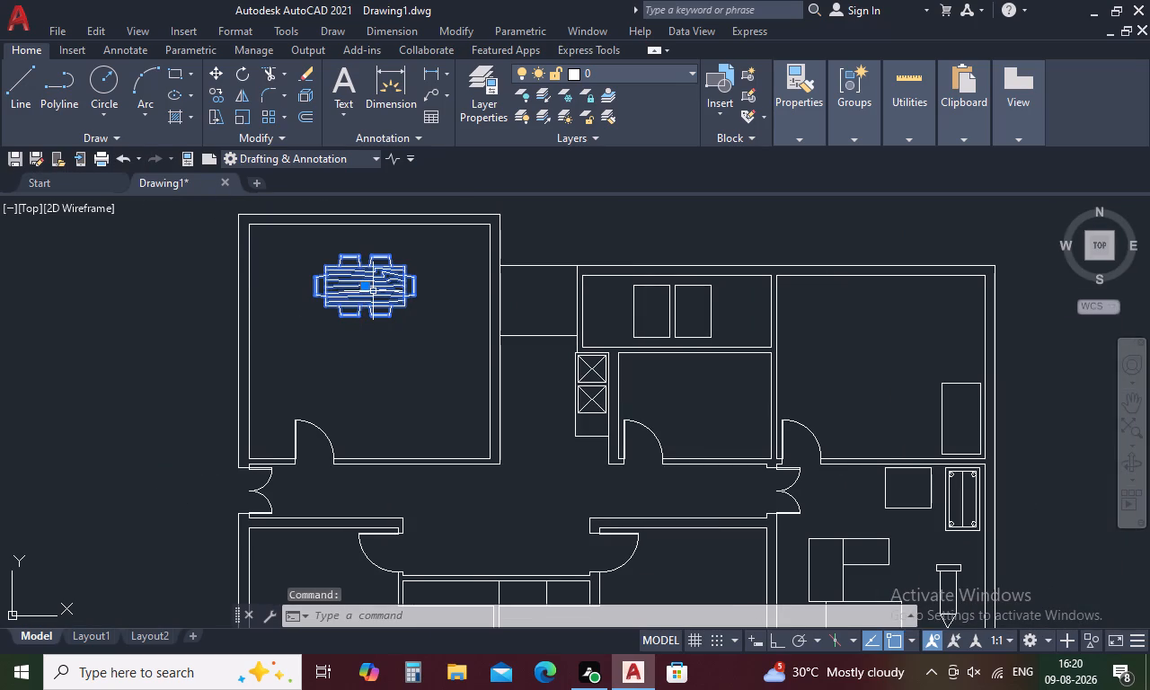
right_click(356, 294)
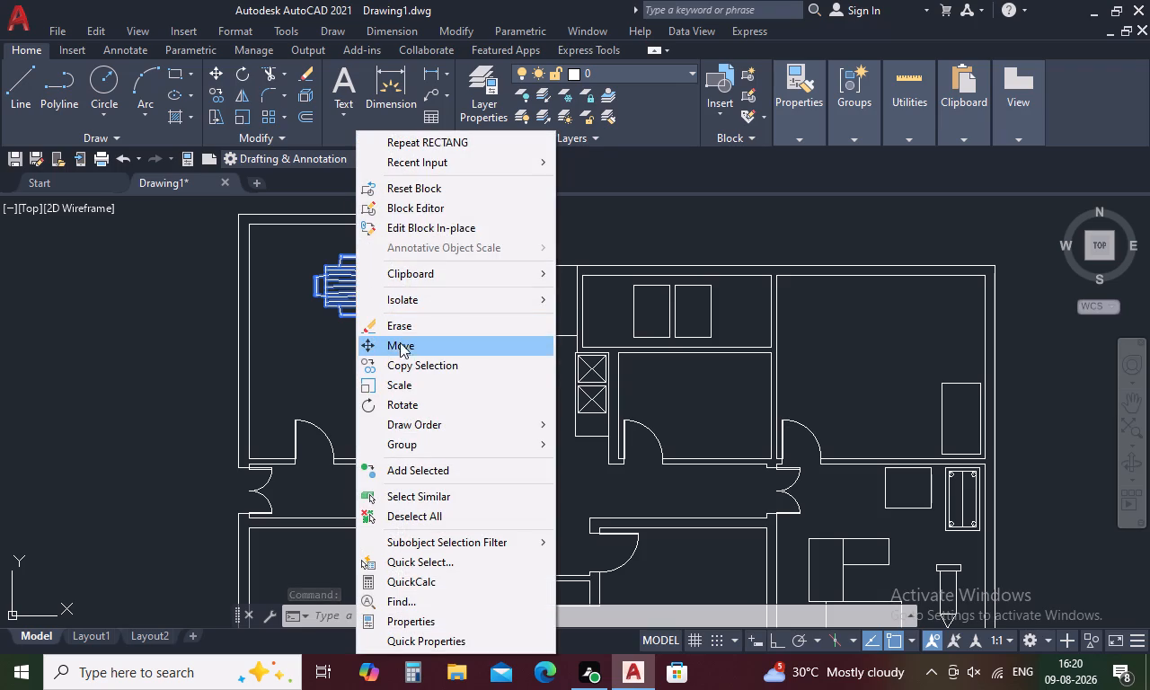
left_click(406, 402)
left_click(361, 285)
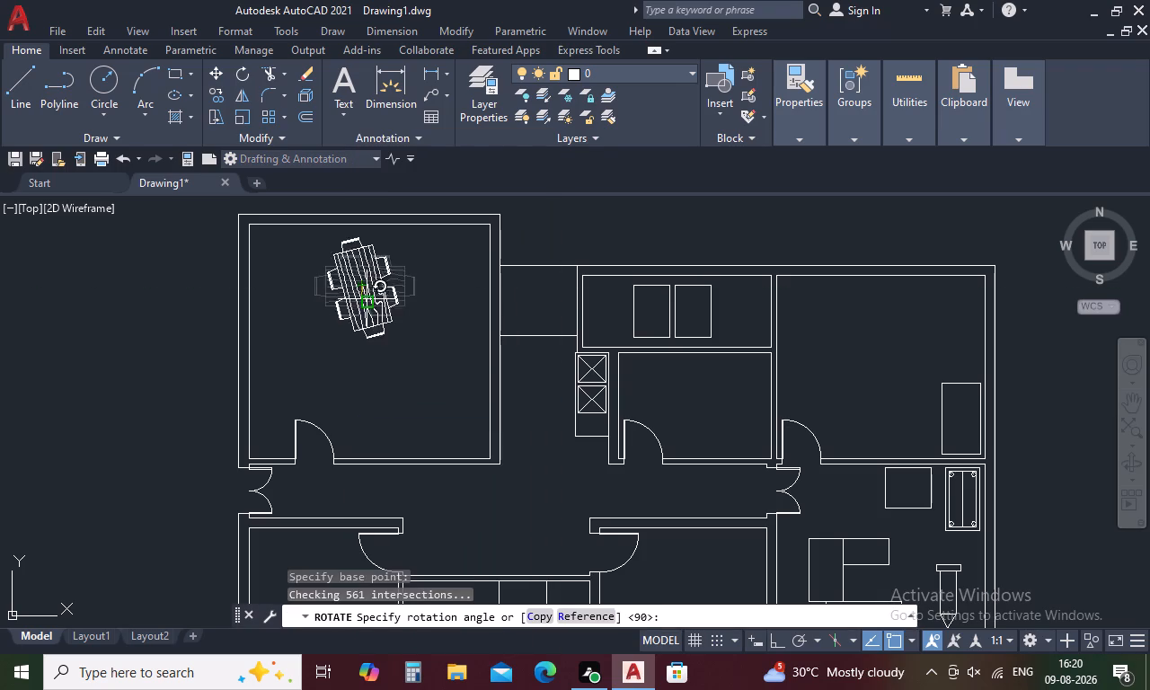
left_click(353, 367)
Scale the dining table block in the upper left room down to roughly half its size about its centre.
left_click(363, 308)
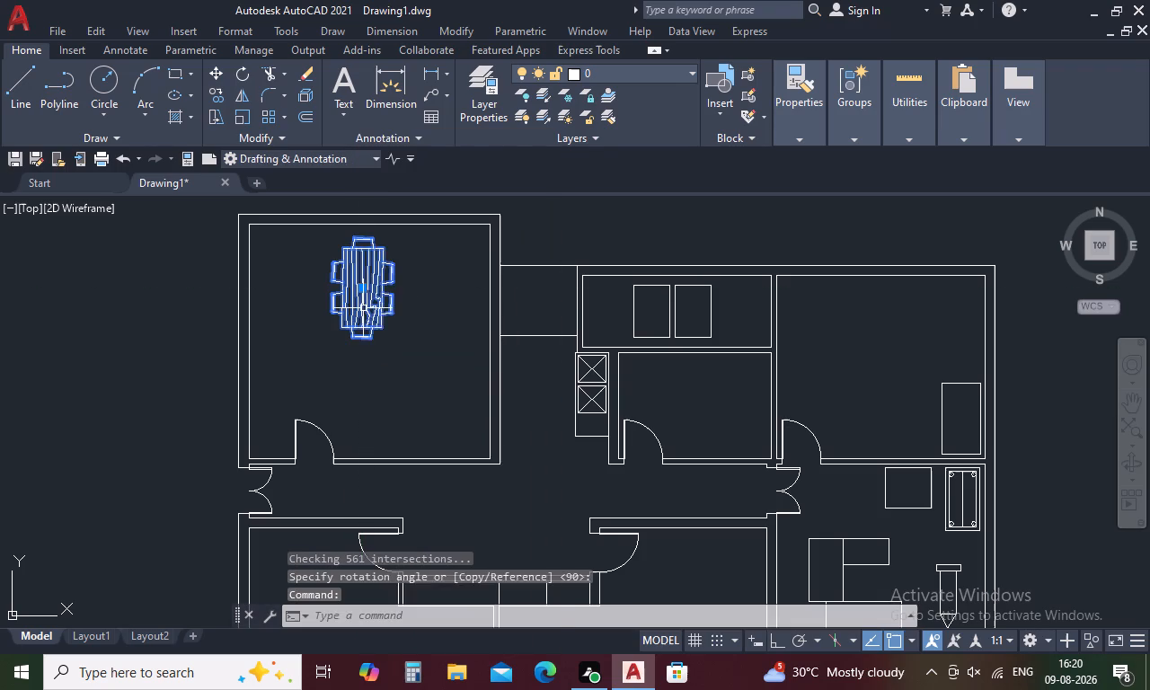
right_click(363, 308)
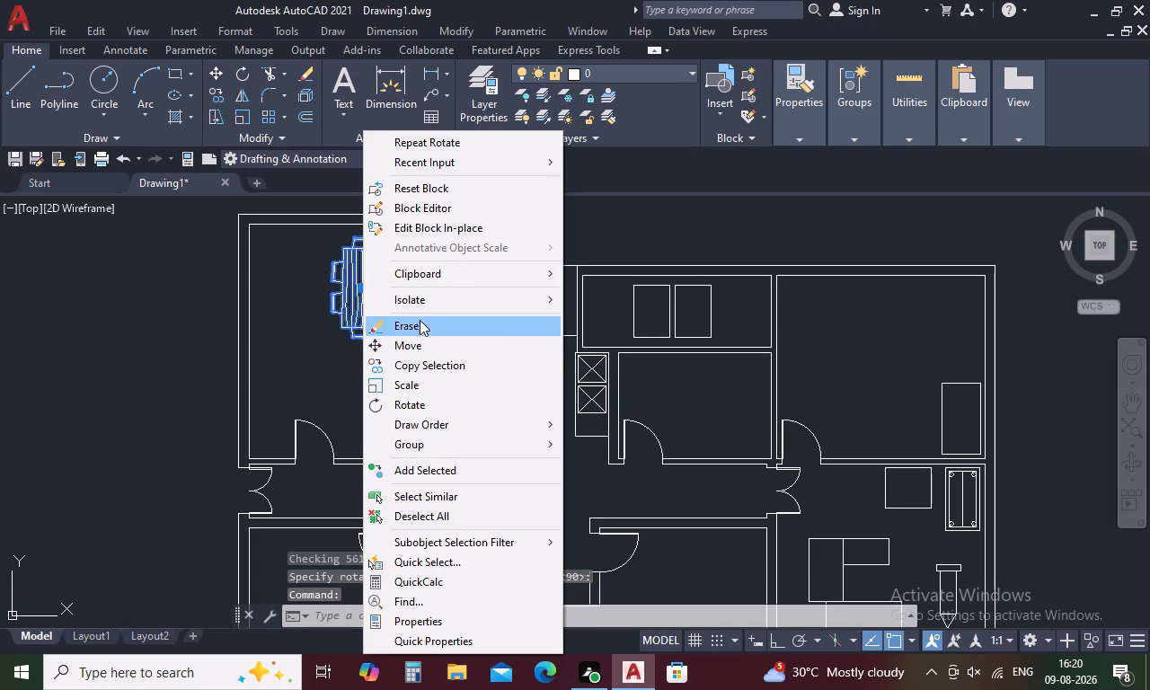
left_click(423, 379)
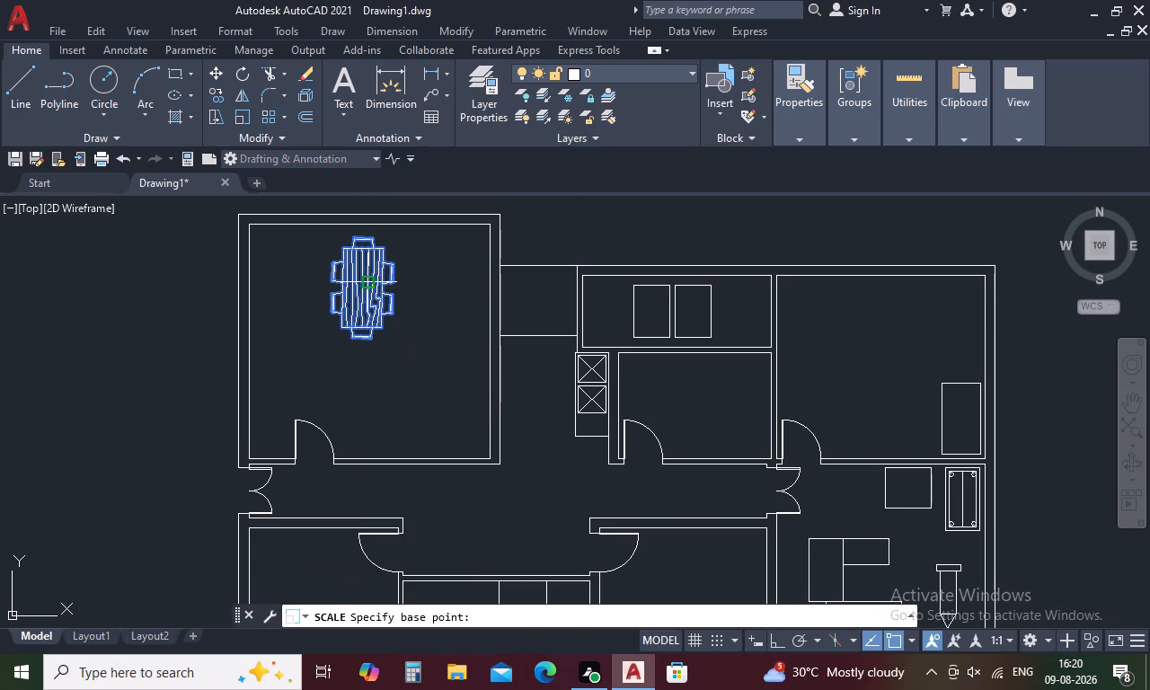
left_click(361, 282)
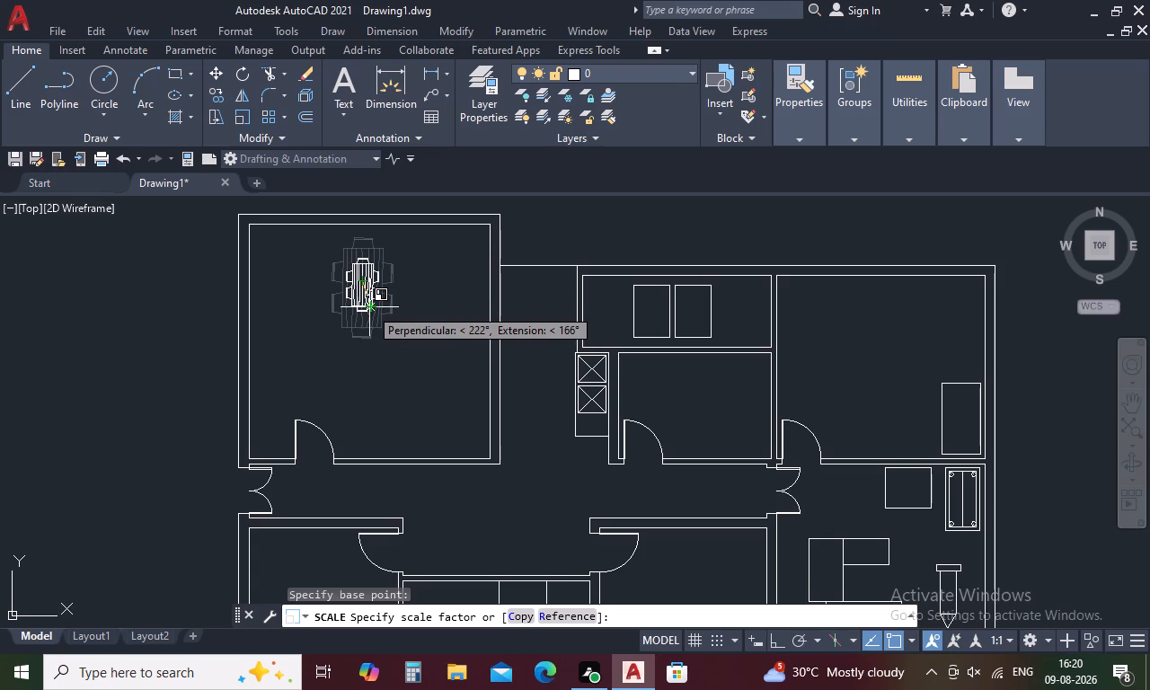
left_click(370, 312)
Move the reduced dining table from its centre to a spot near the upper left room's left wall.
left_click(363, 287)
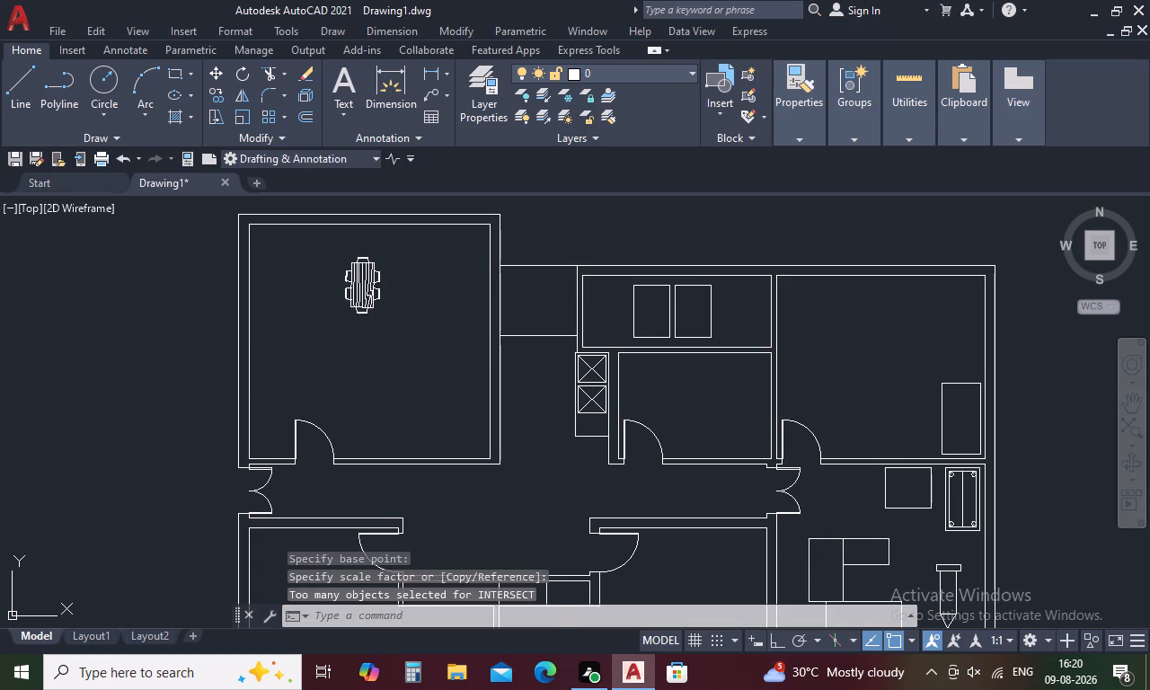
right_click(363, 287)
left_click(398, 344)
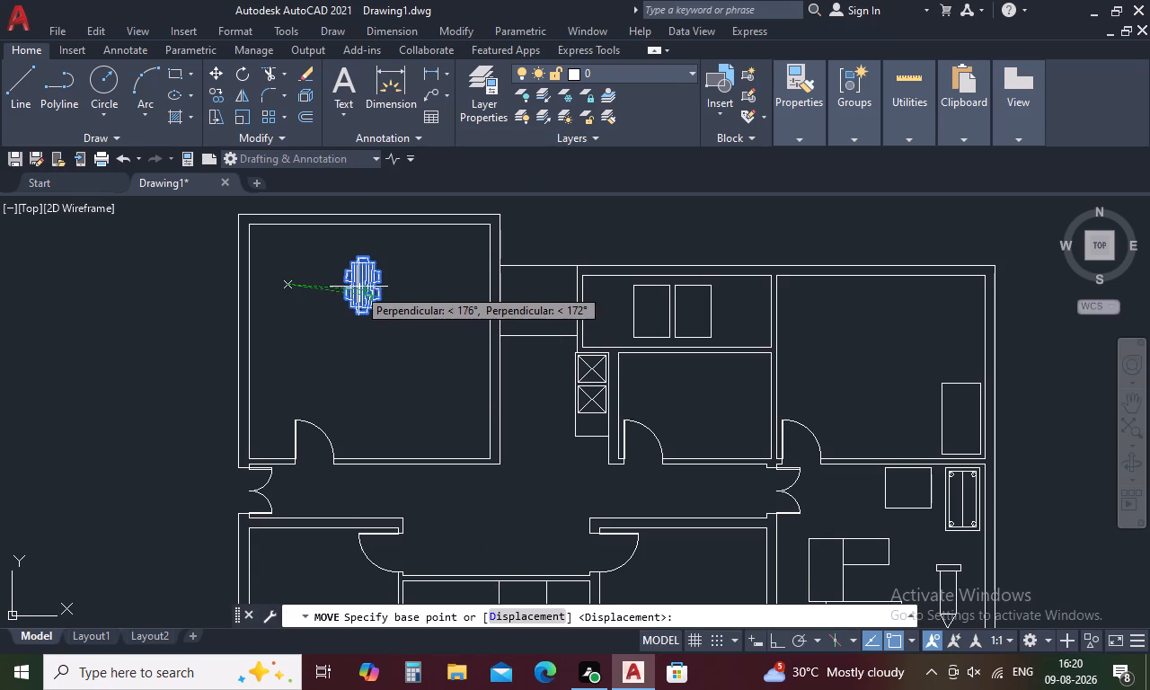
left_click(361, 285)
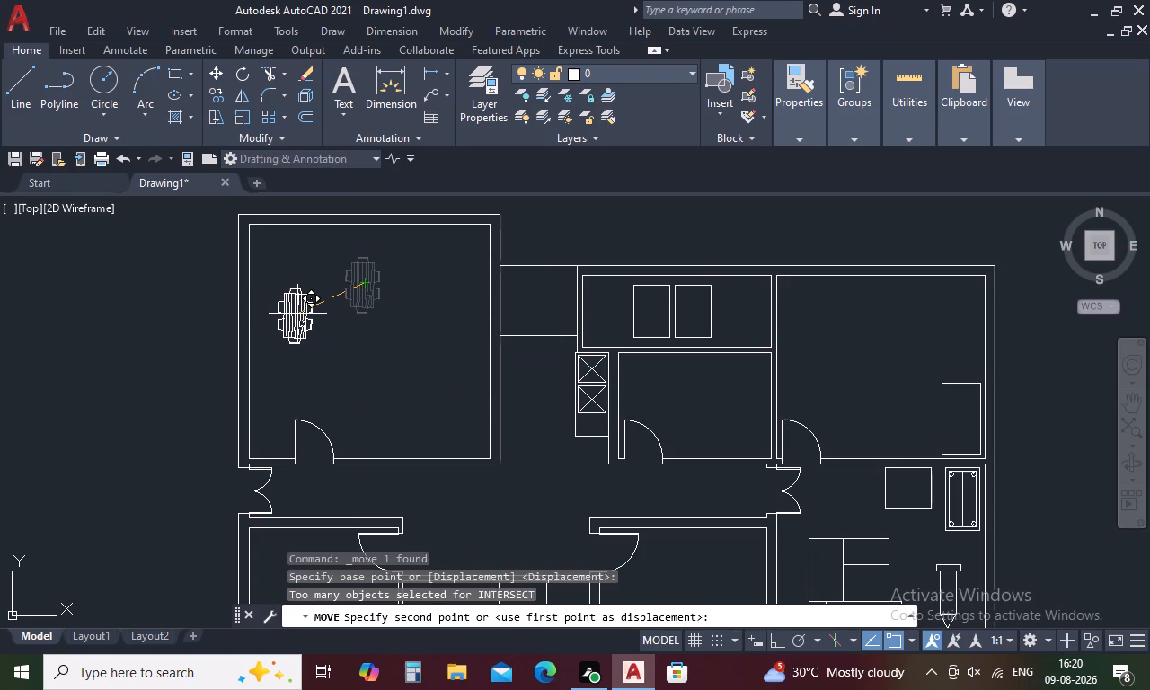
left_click(292, 306)
Scale the relocated dining table up to roughly one and a half times its size about its centre.
left_click(287, 318)
right_click(287, 318)
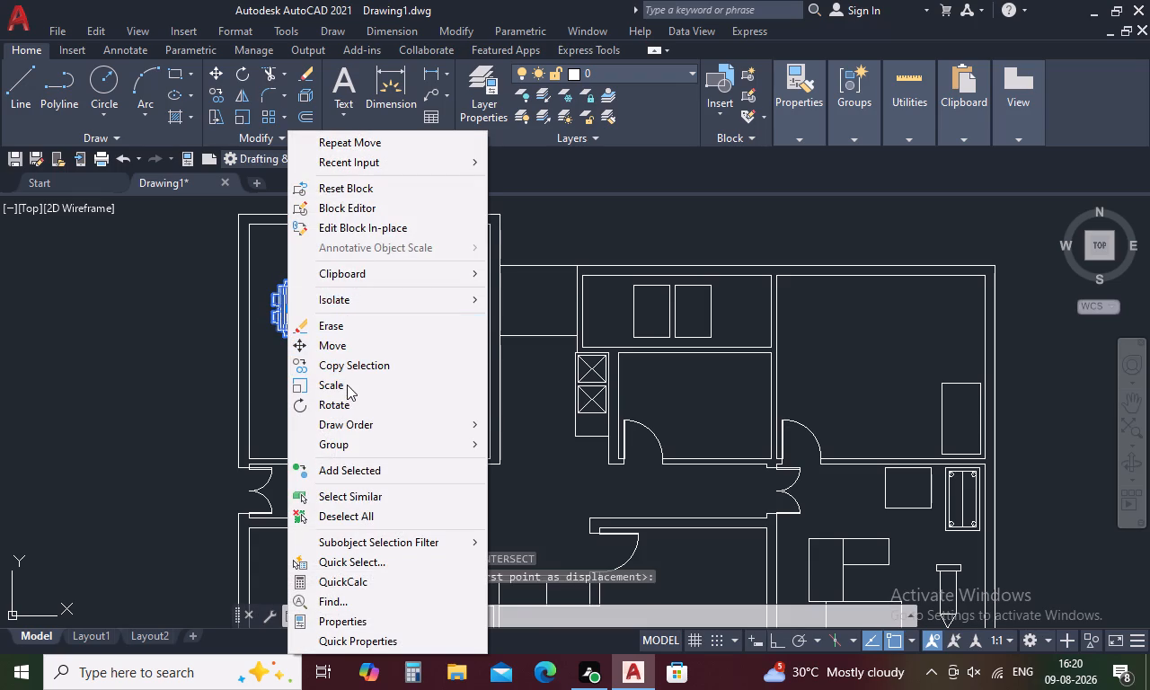
left_click(347, 385)
left_click(286, 311)
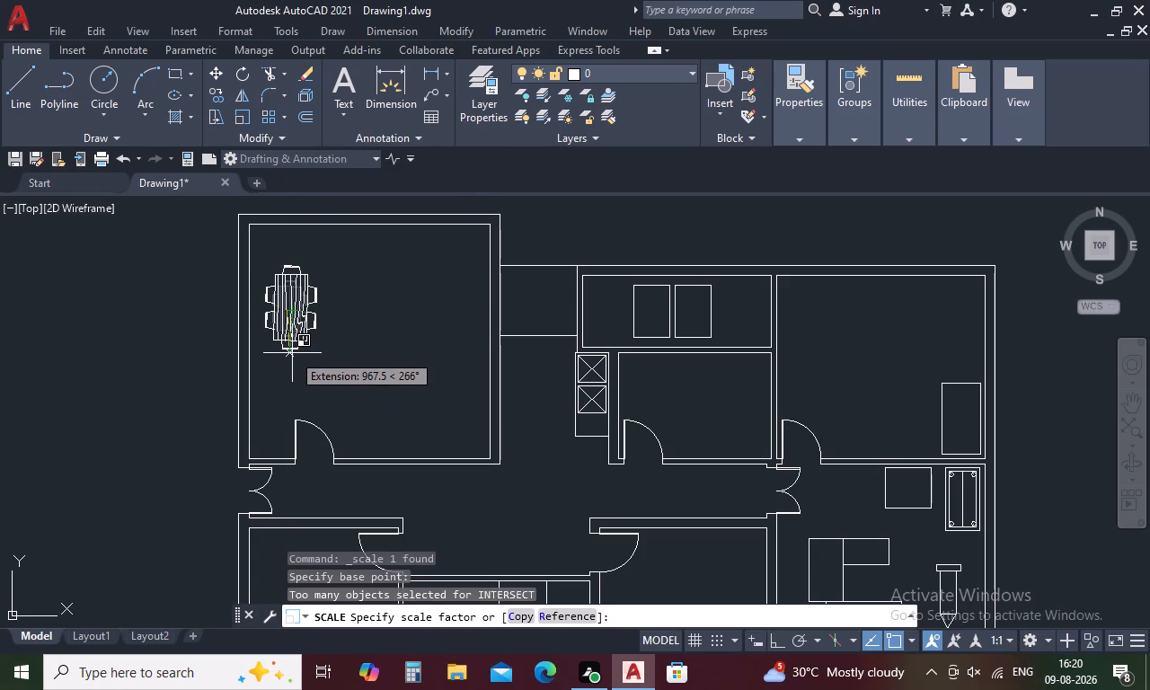
left_click(292, 351)
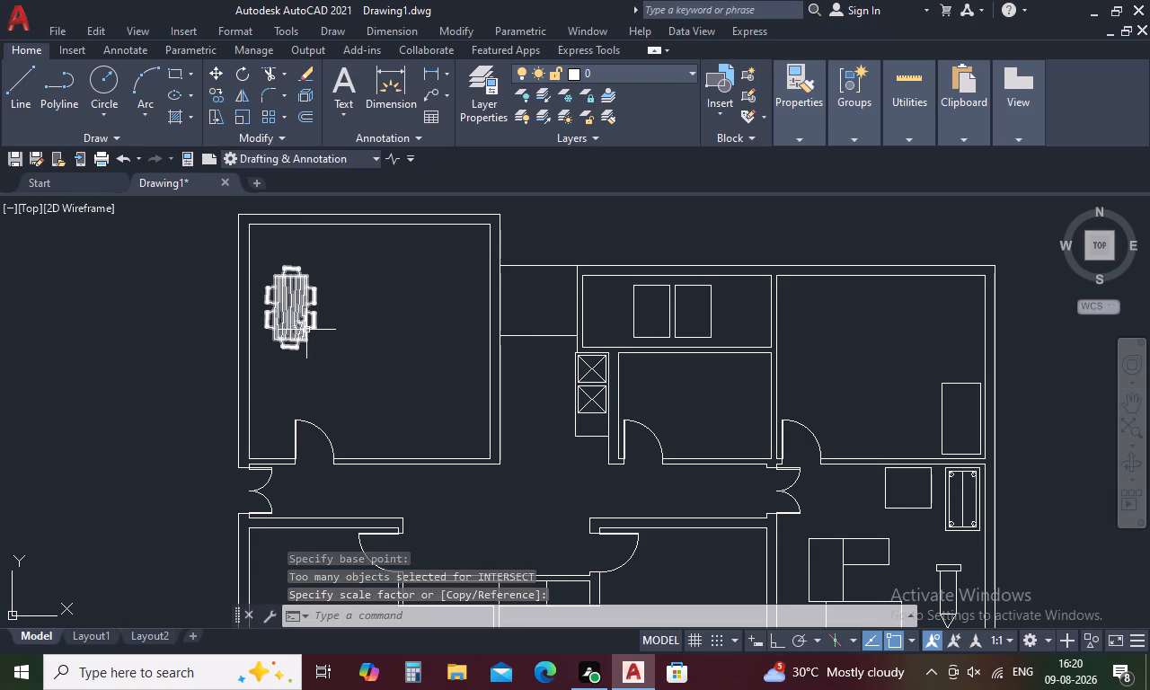
Copy the dining table four times: two in line with it, about 1600 to 1750 apart, and two in a row below.
left_click(302, 330)
right_click(302, 330)
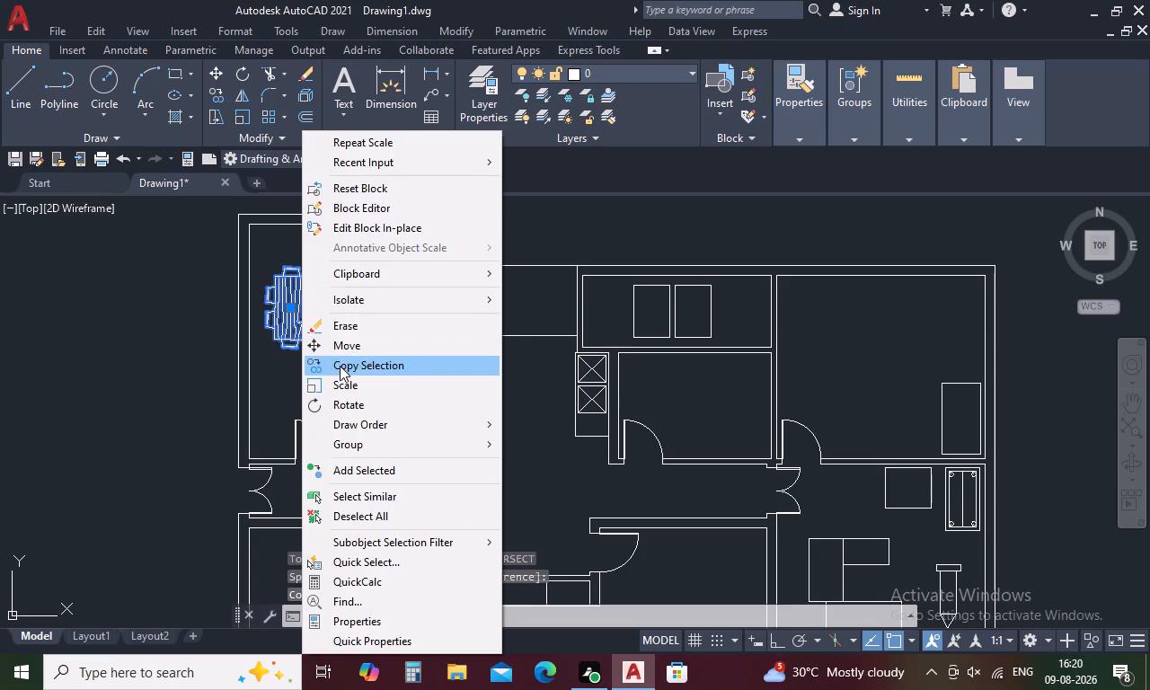
left_click(340, 366)
left_click(282, 302)
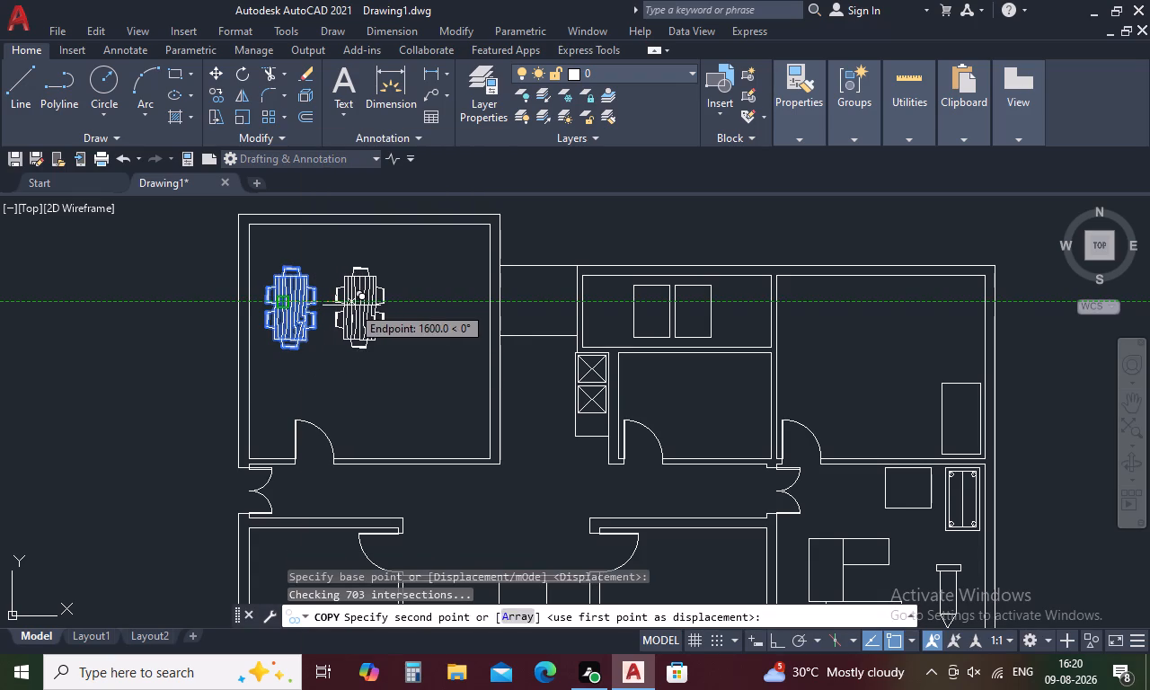
left_click(353, 303)
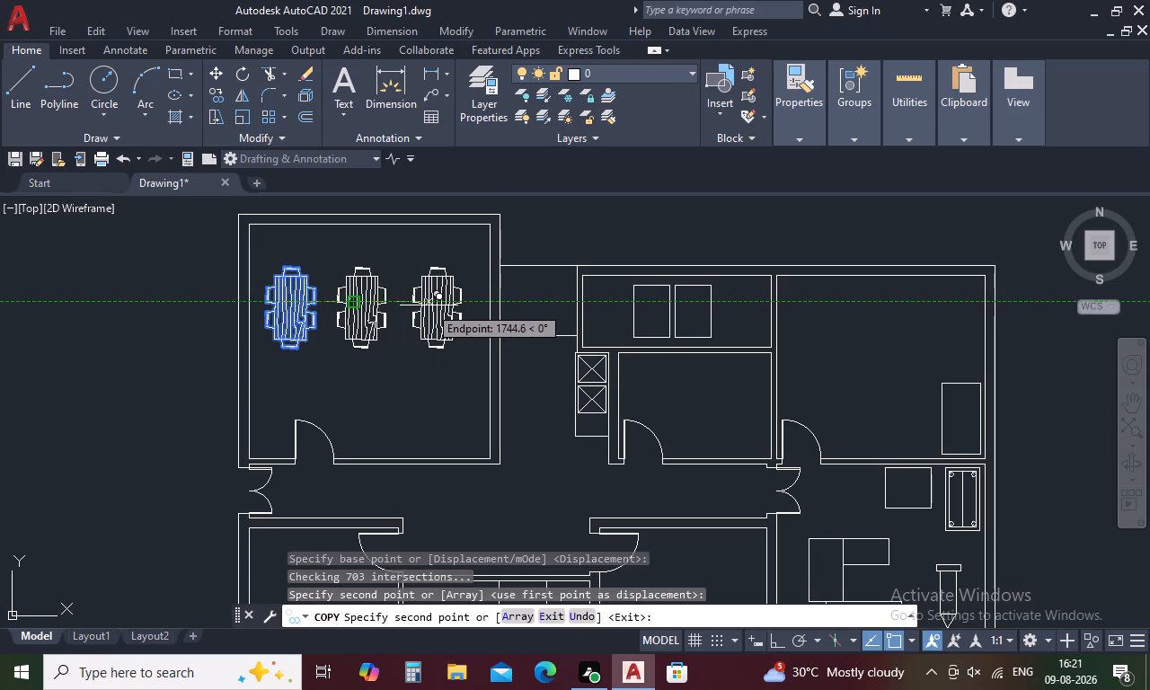
left_click(429, 305)
left_click(404, 396)
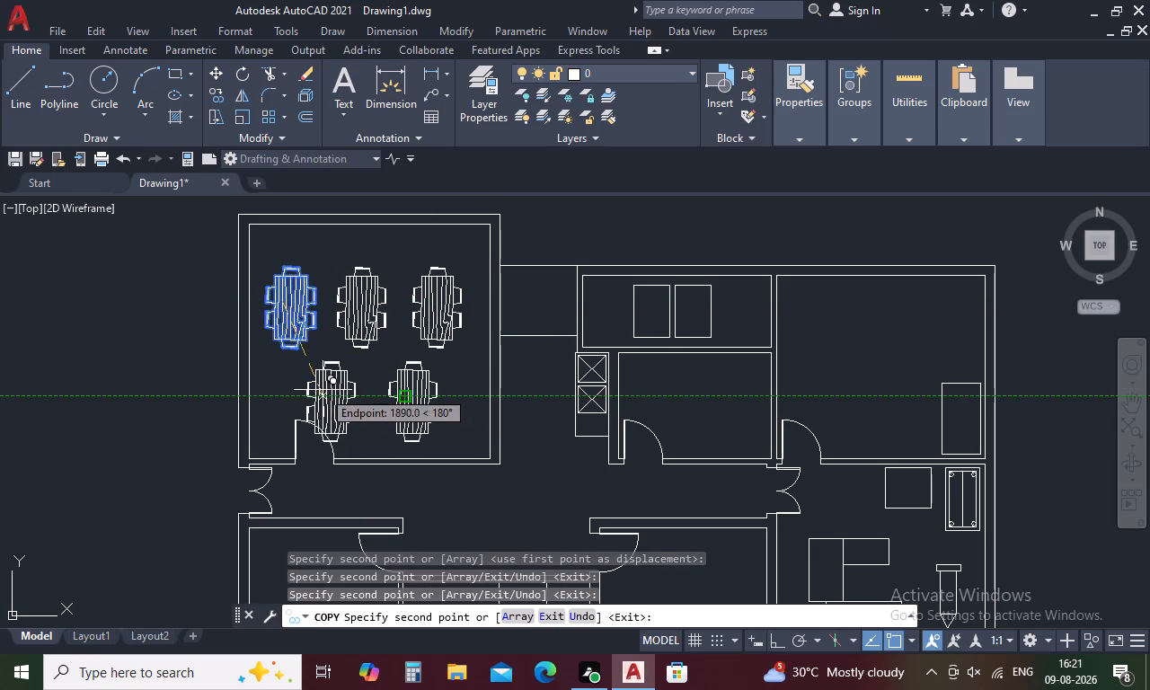
left_click(348, 390)
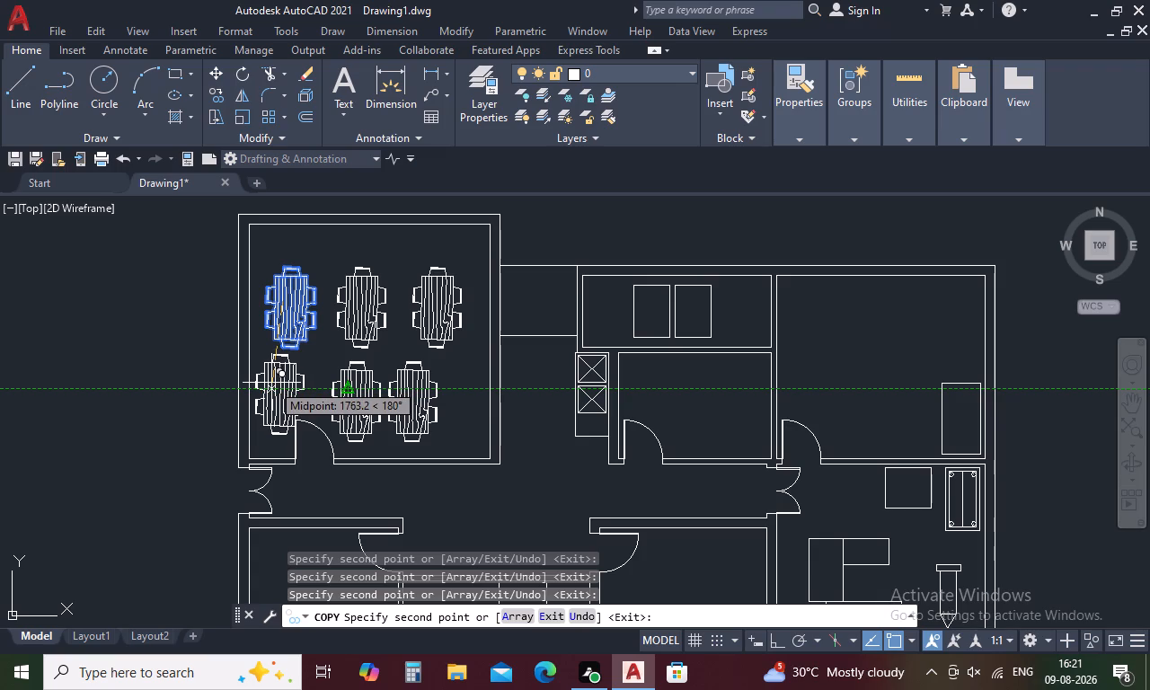
key("Escape")
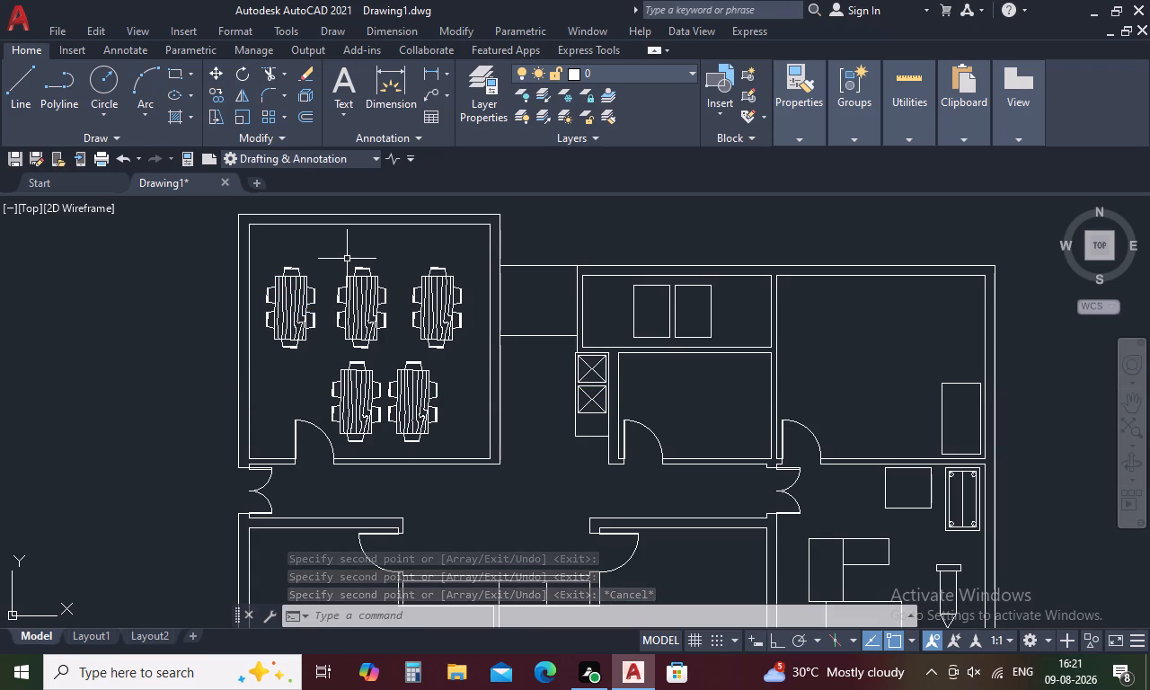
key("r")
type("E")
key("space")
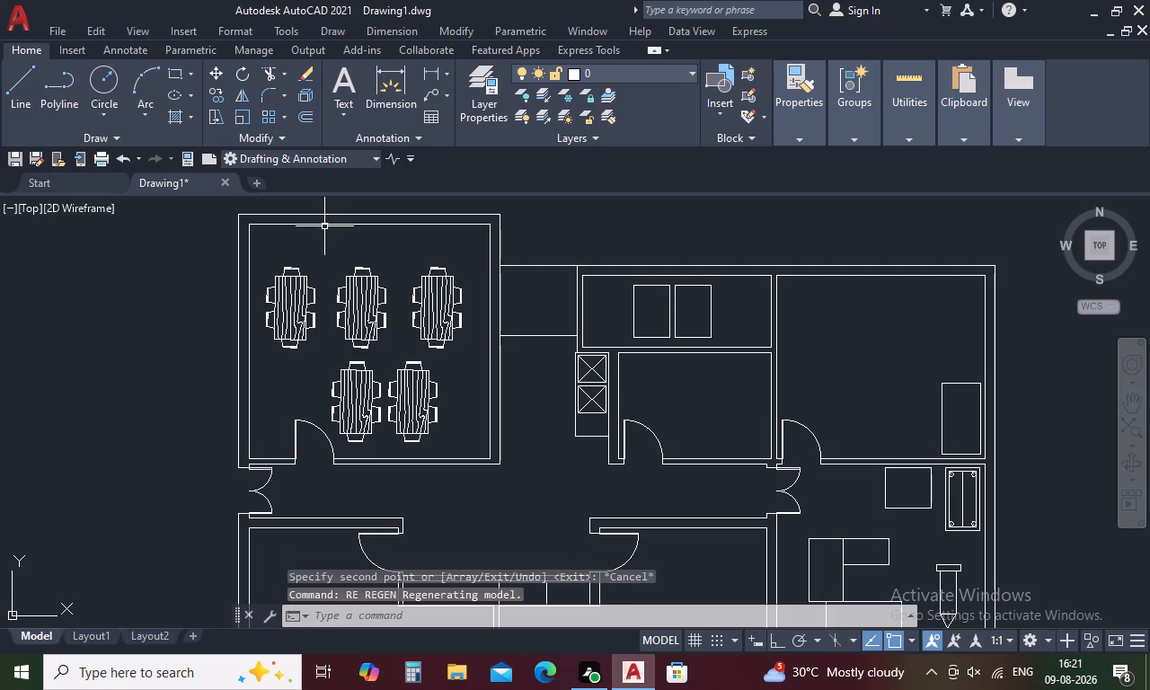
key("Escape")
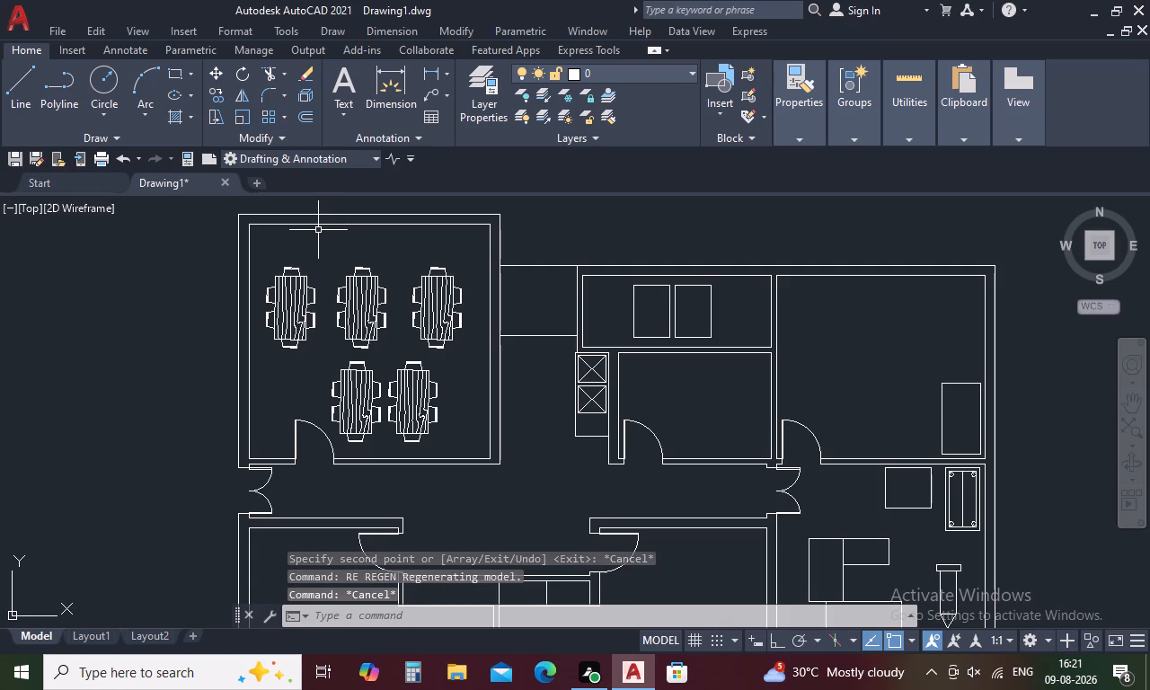
Draw a wide, flat rectangle against the upper left room's top inner wall, centred above the dining tables.
key("r")
key("e")
key("c")
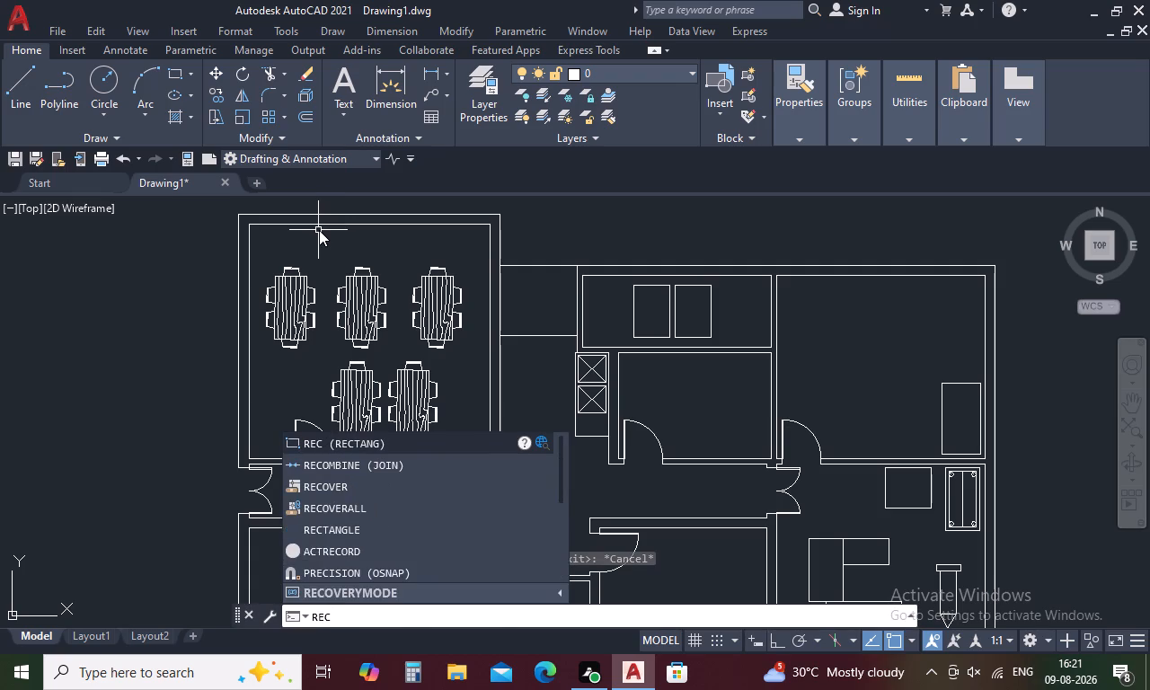
key("space")
left_click(318, 225)
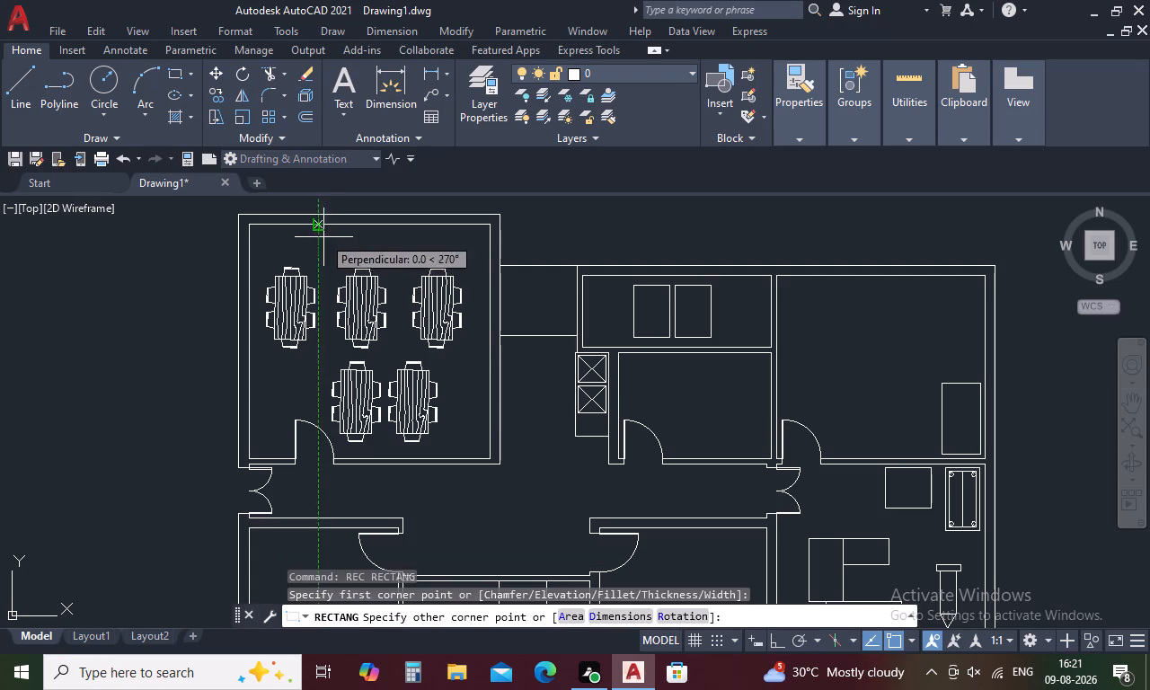
left_click(431, 255)
key("Escape")
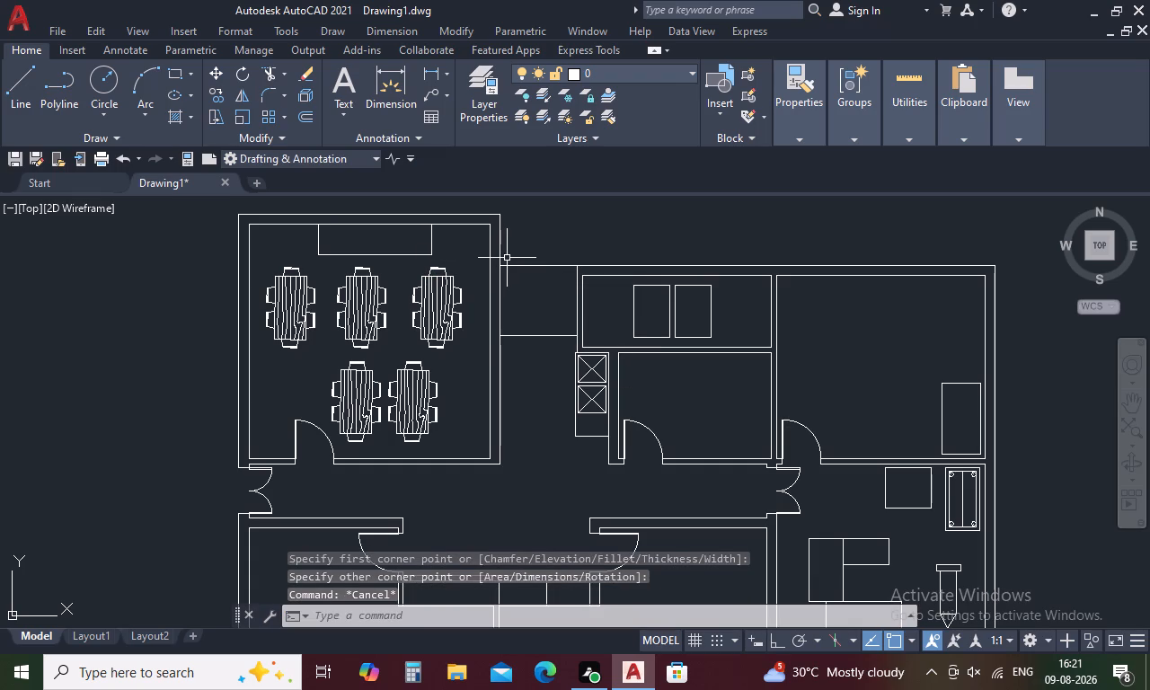
Draw four upright rectangles side by side inside the flat rectangle, hanging from the top inner wall, with the last two adjoining.
key("space")
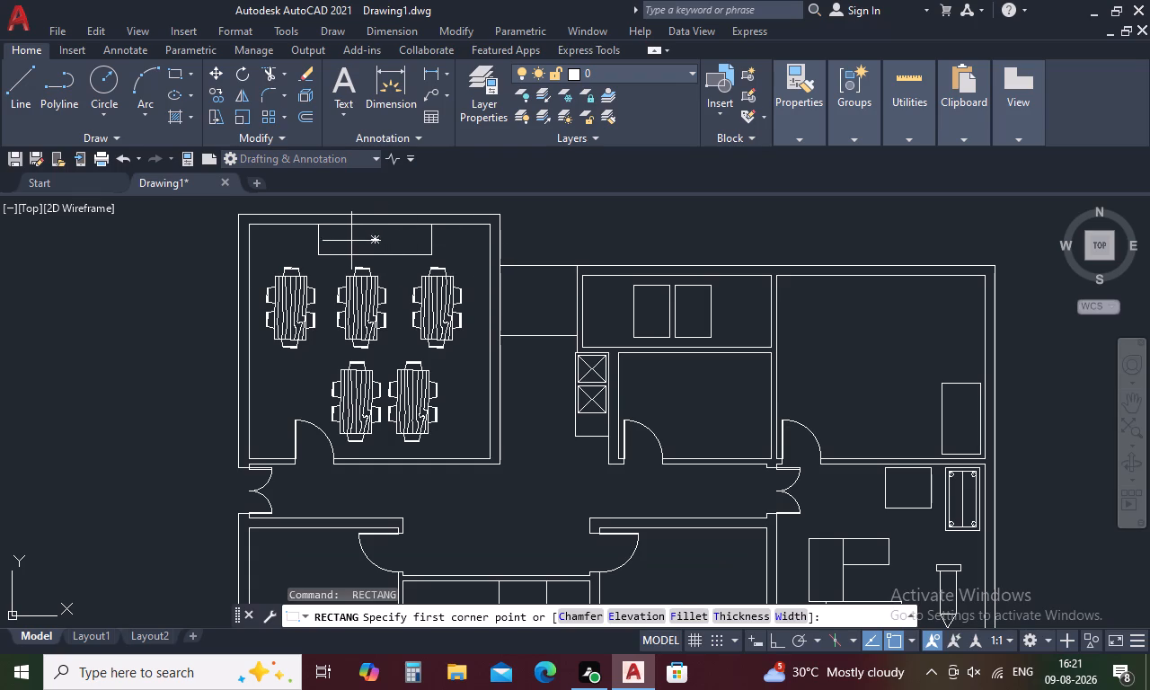
scroll(324, 229, "up", 2)
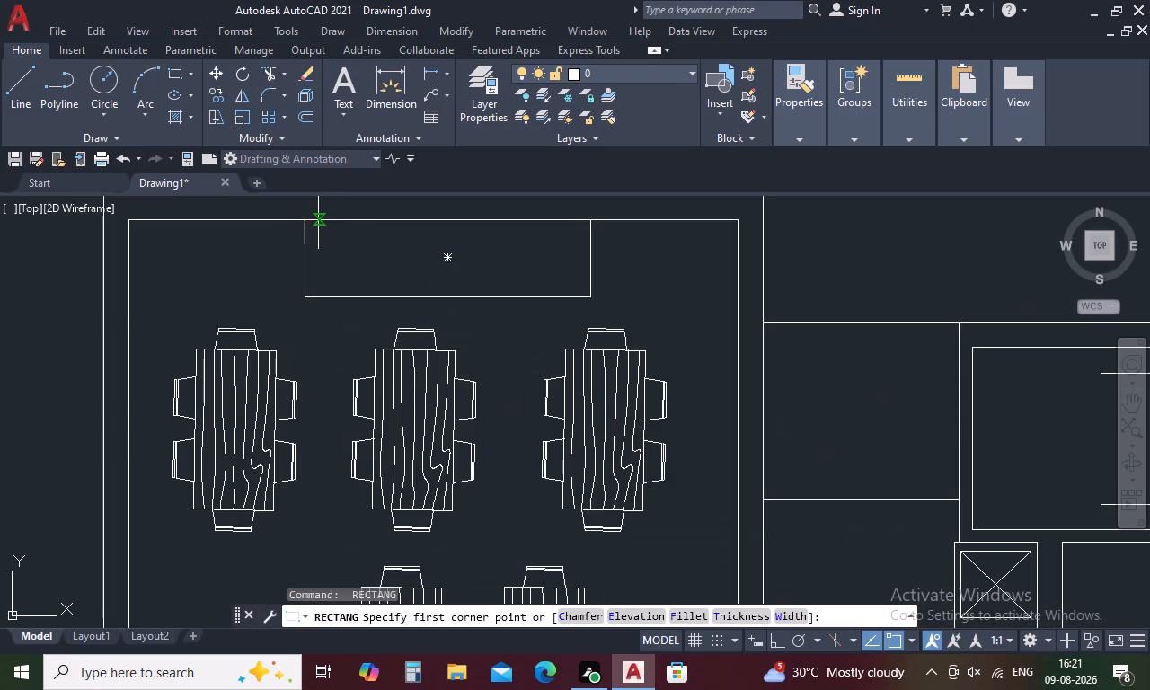
left_click(318, 220)
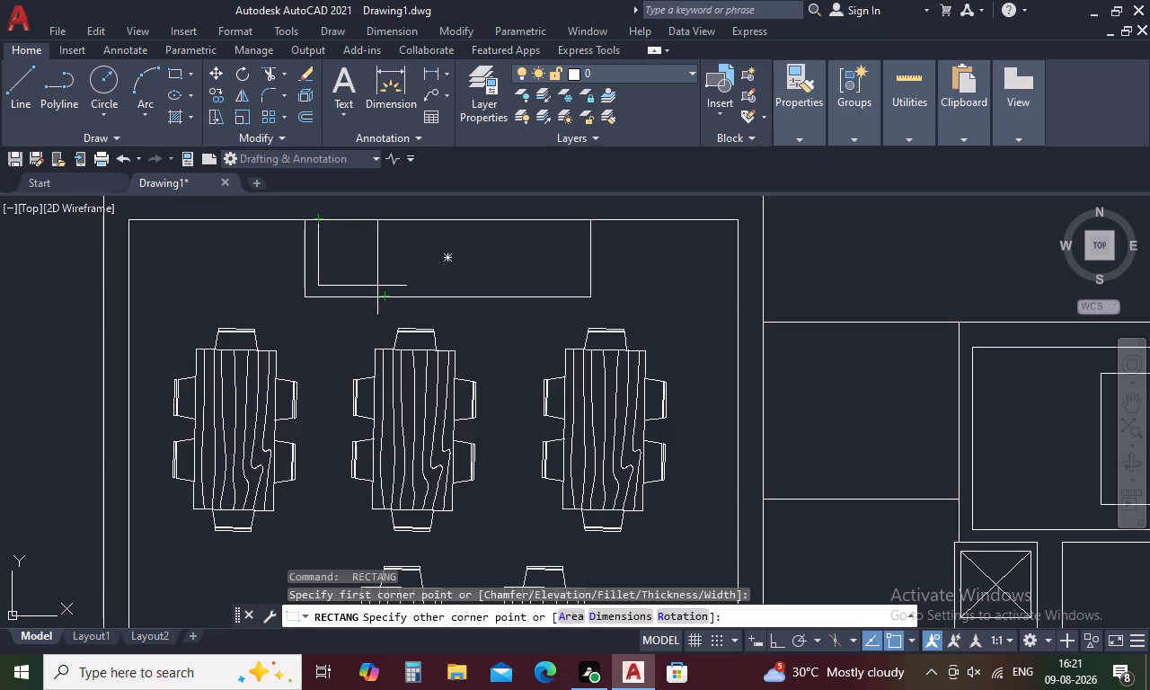
left_click(377, 286)
key("space")
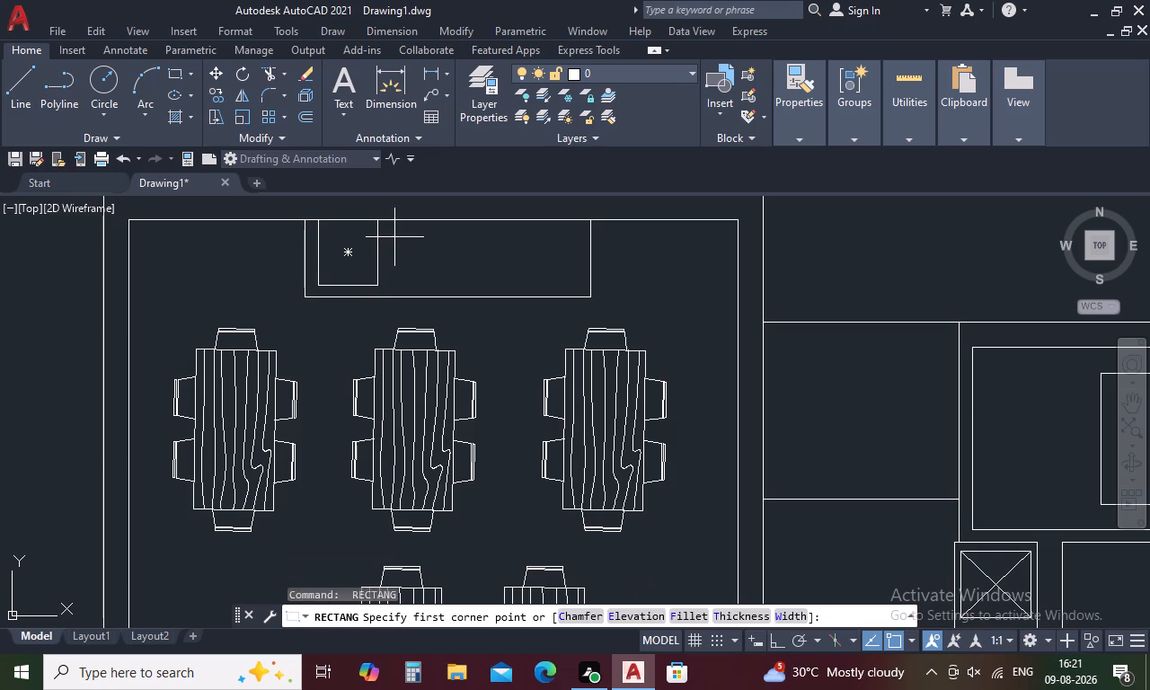
left_click(394, 220)
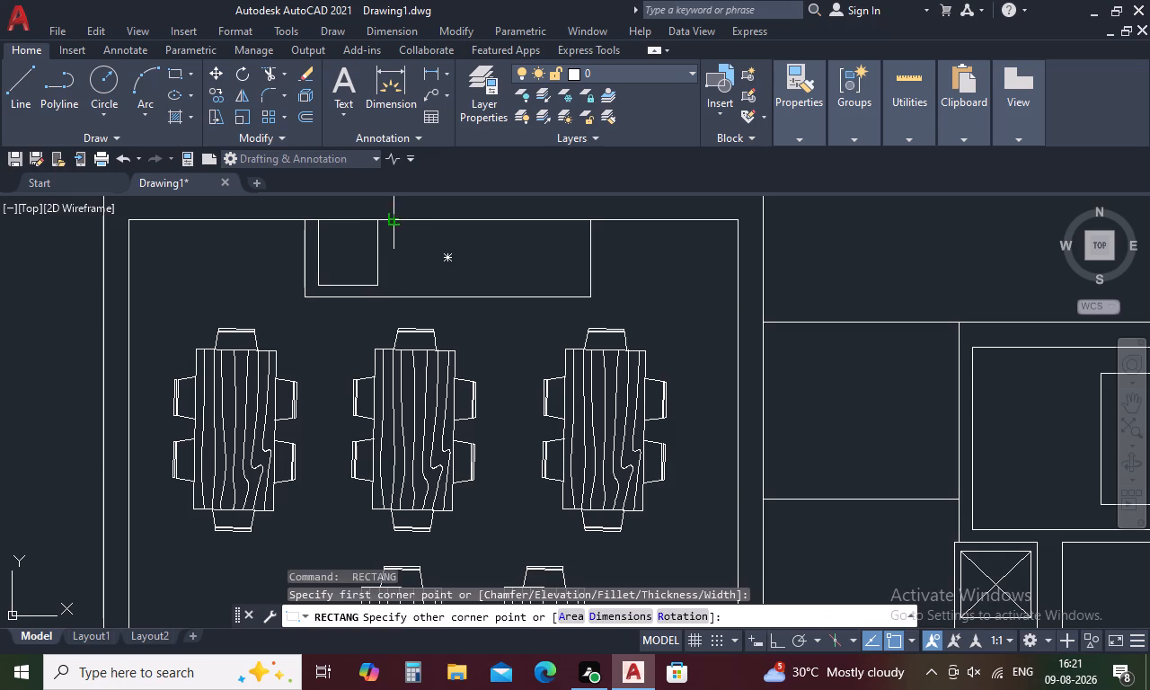
left_click(442, 285)
key("space")
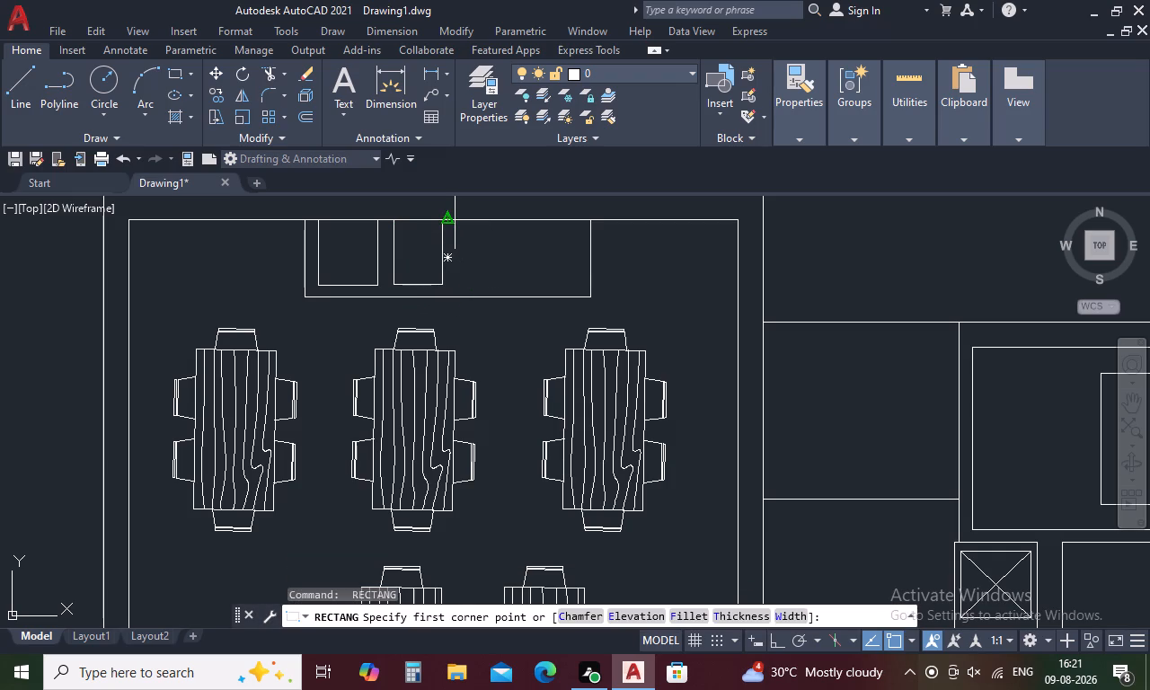
left_click(455, 220)
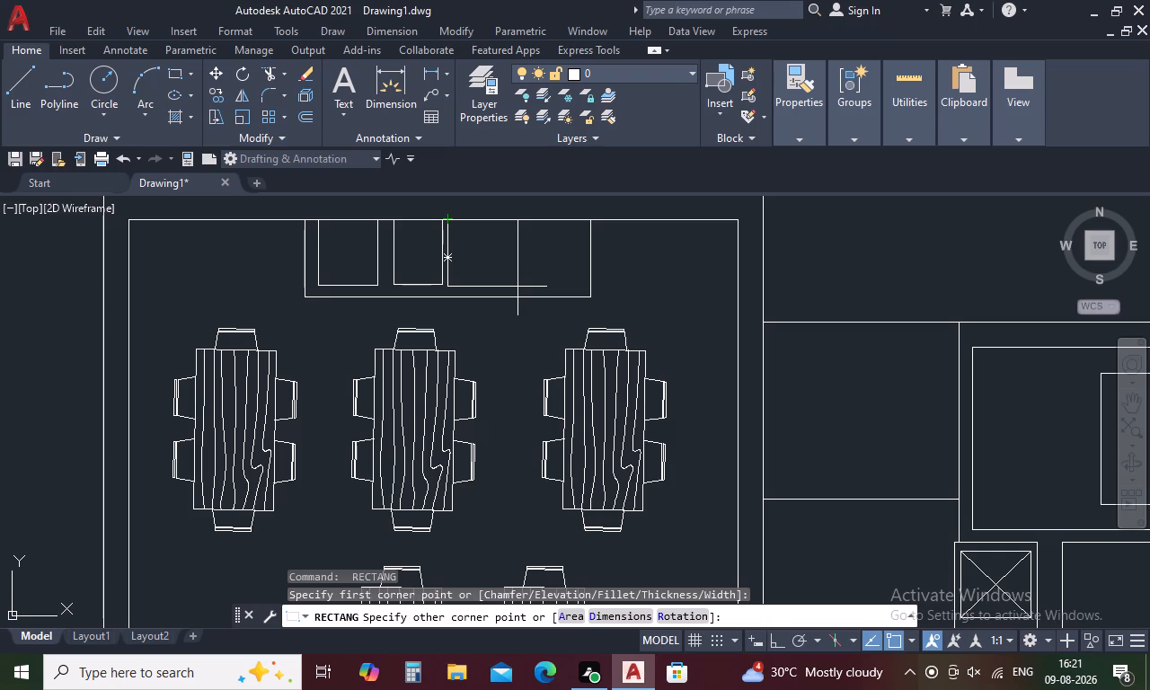
left_click(518, 284)
key("space")
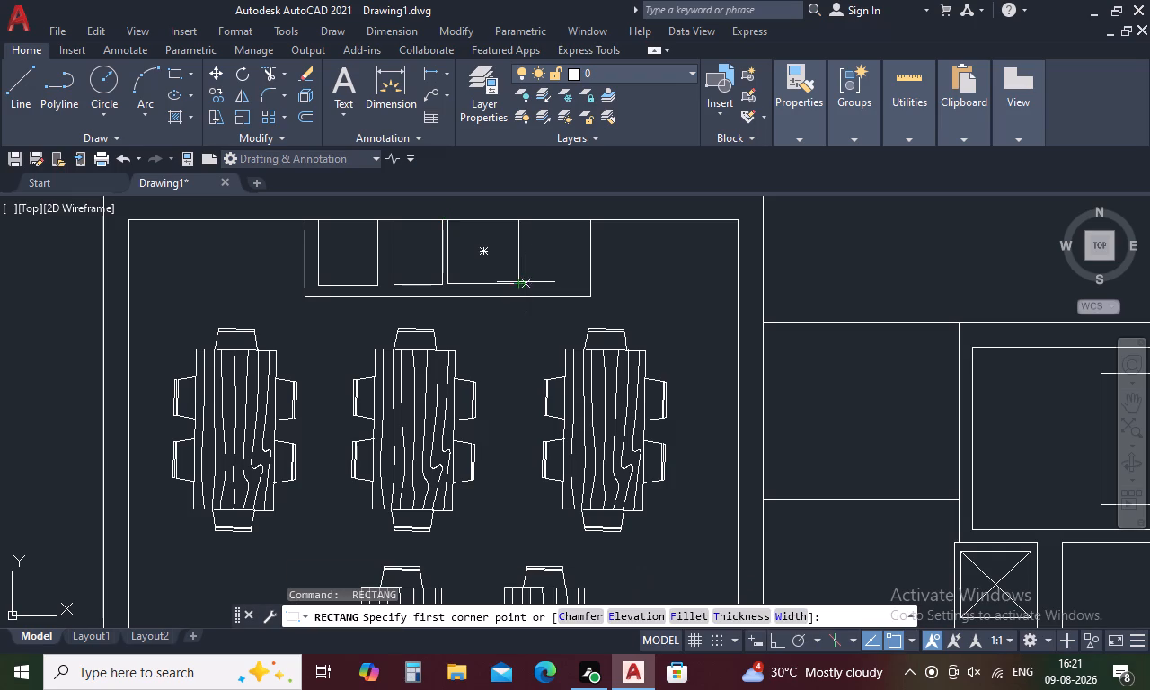
left_click(526, 222)
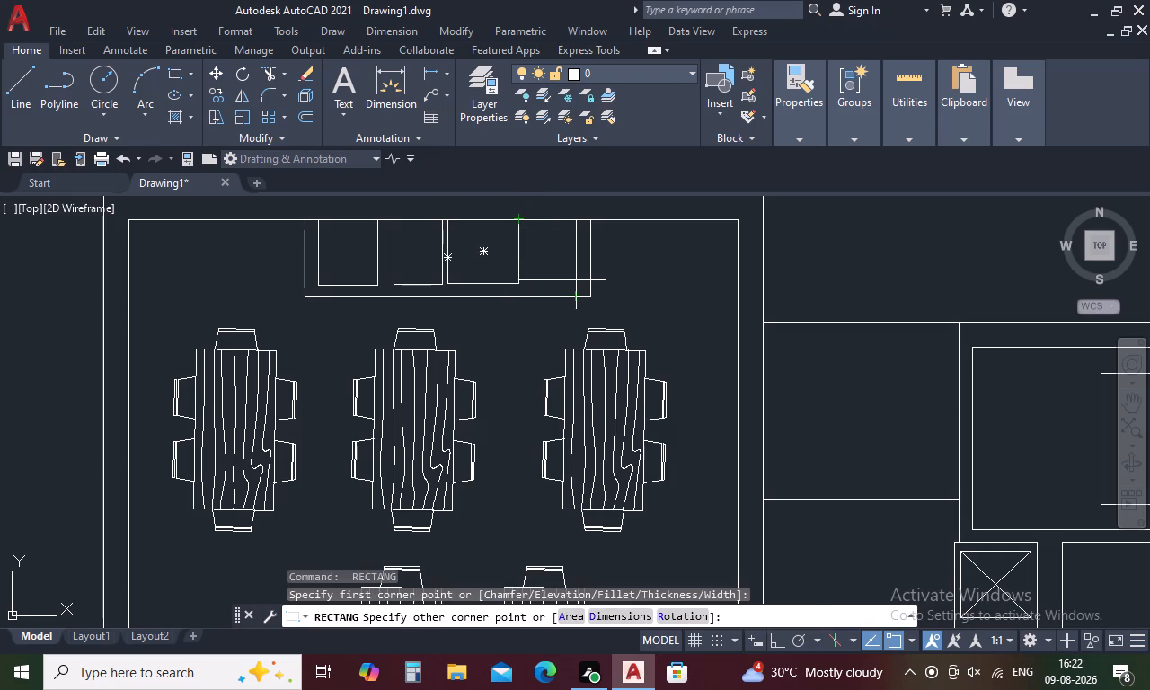
left_click(576, 284)
key("Escape")
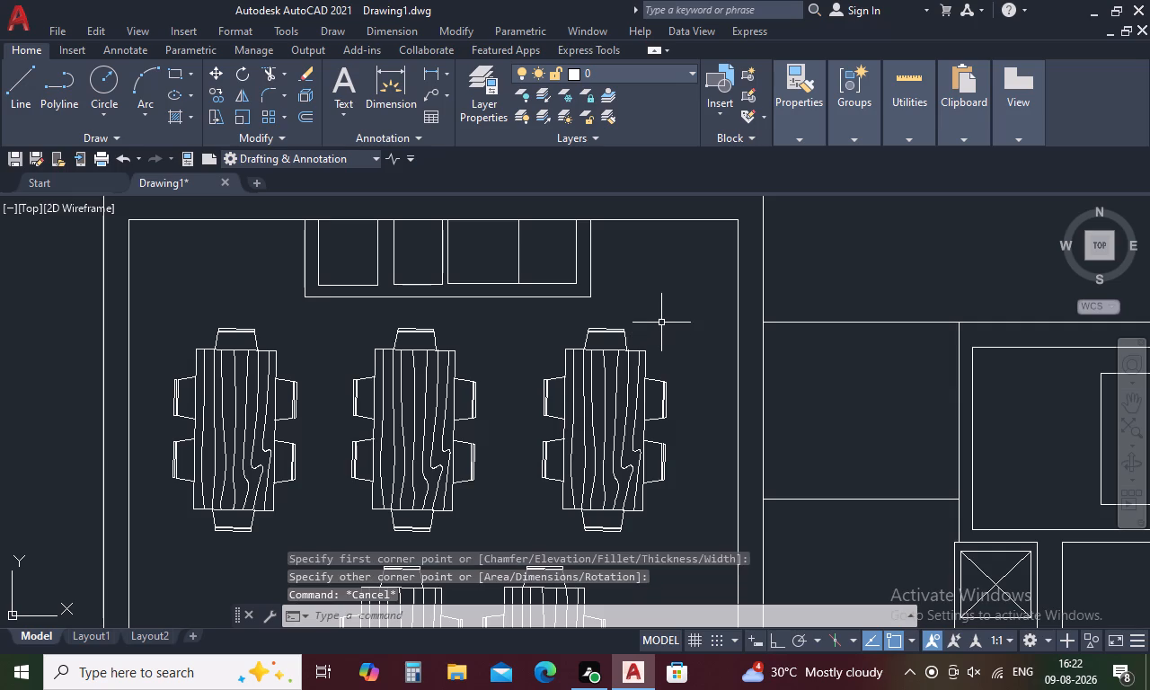
Draw two crossing diagonal lines between the corners of the rightmost small rectangle.
type("L")
key("space")
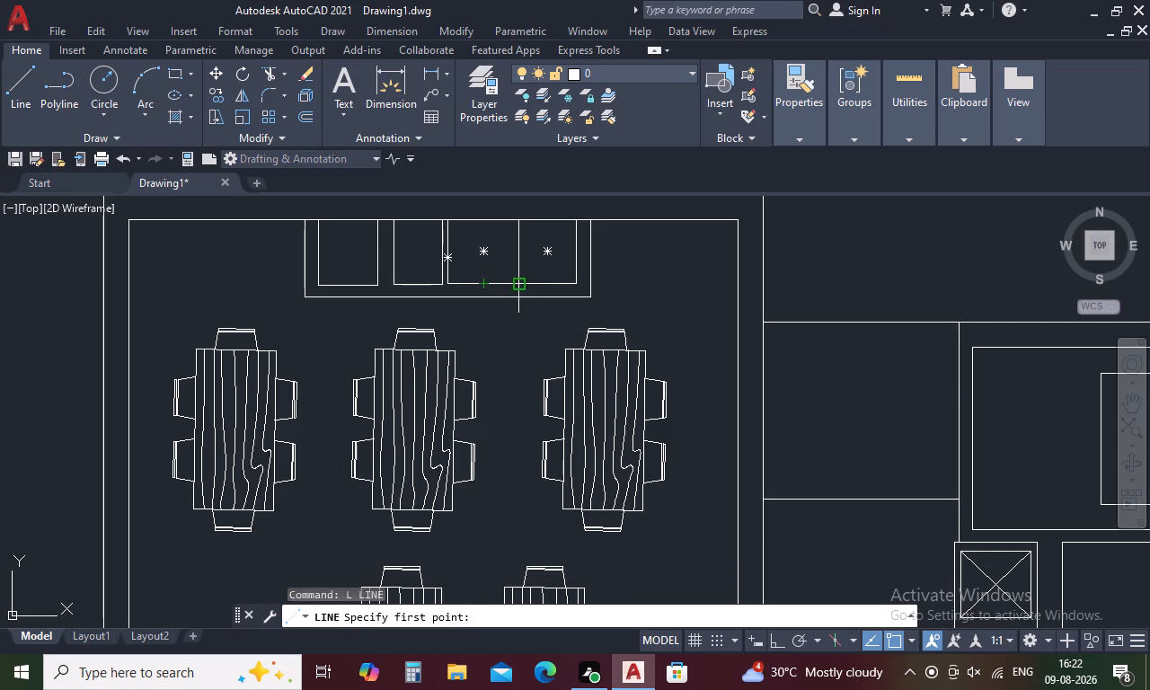
left_click(518, 284)
left_click(577, 226)
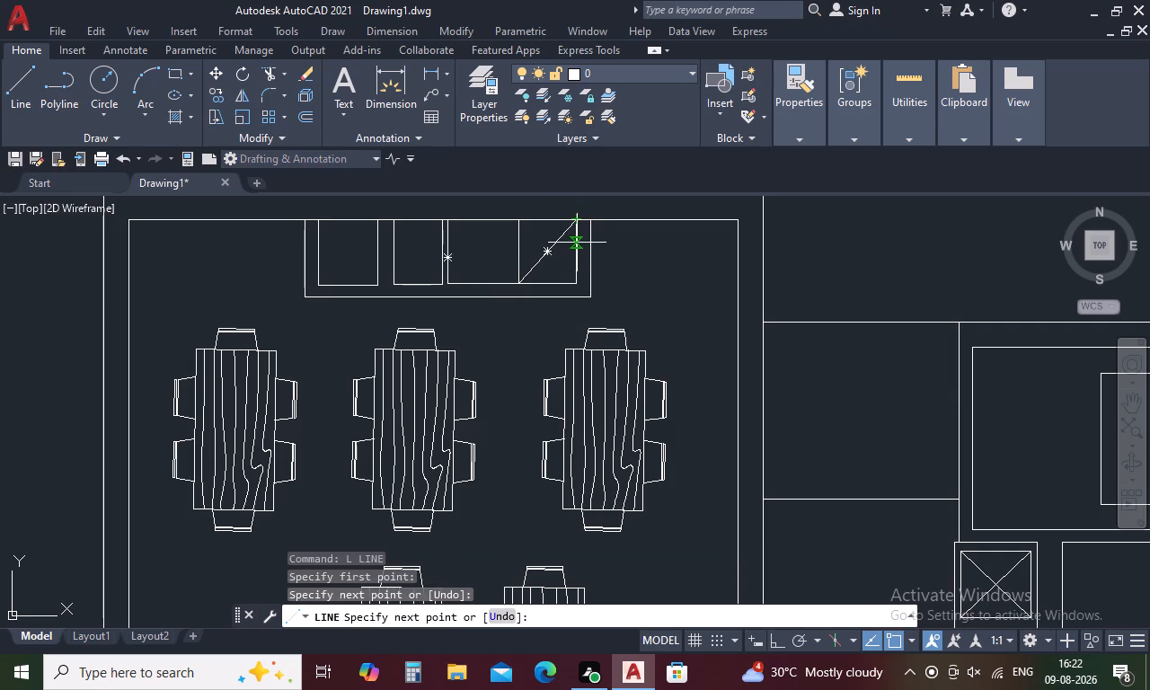
key("space")
key("space")
left_click(579, 284)
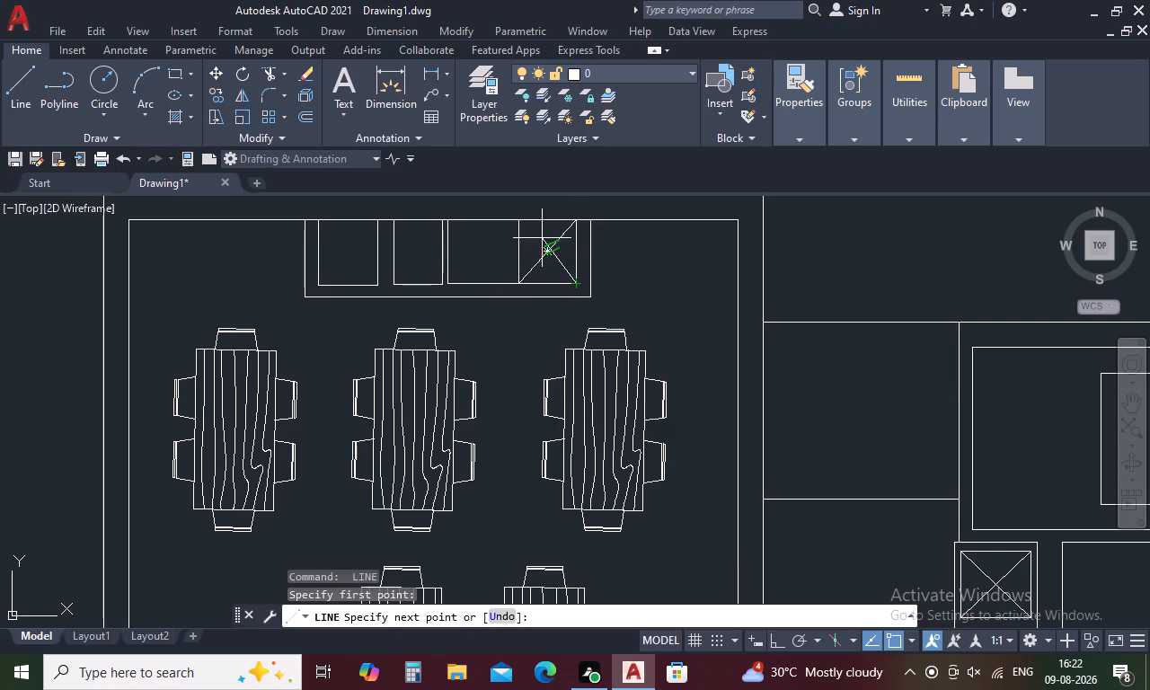
left_click(523, 222)
key("space")
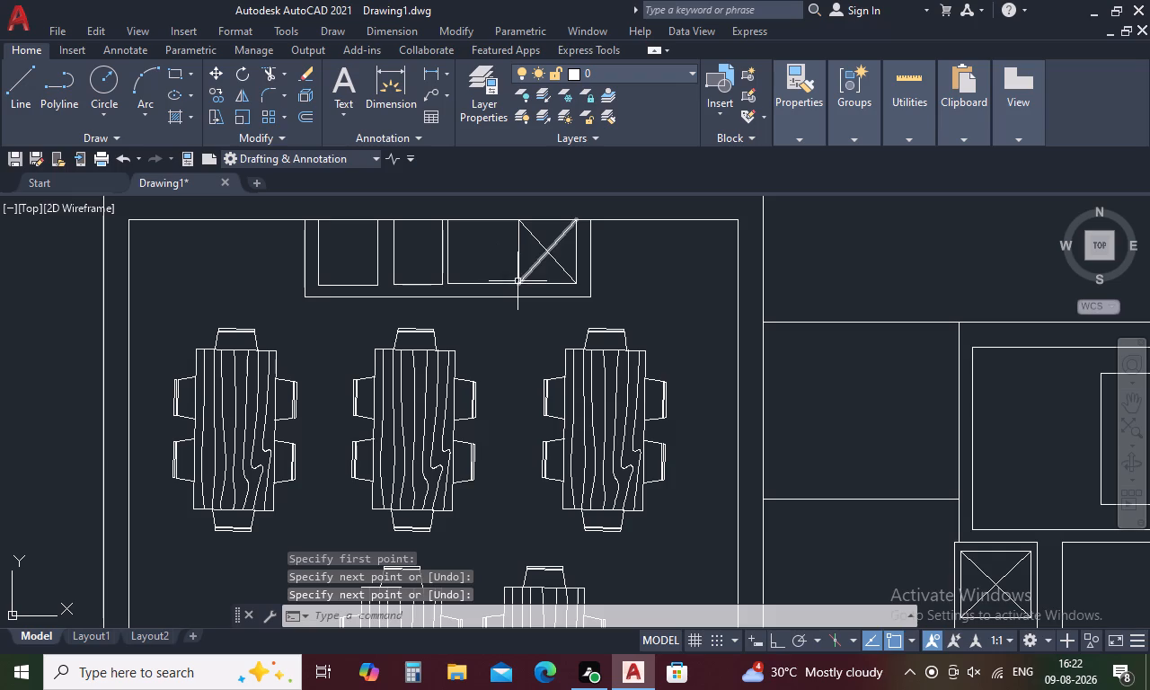
Draw two crossing diagonal lines between the corners of the third small rectangle, adjoining the one already crossed.
key("space")
left_click(517, 282)
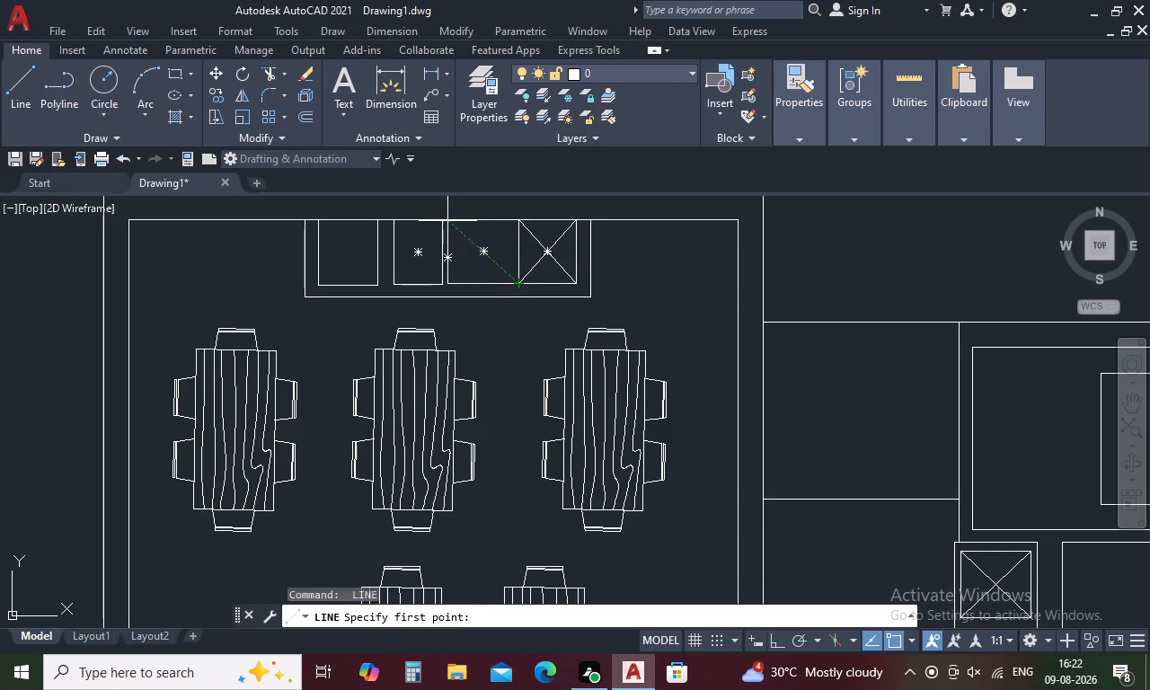
left_click(447, 225)
key("space")
key("space")
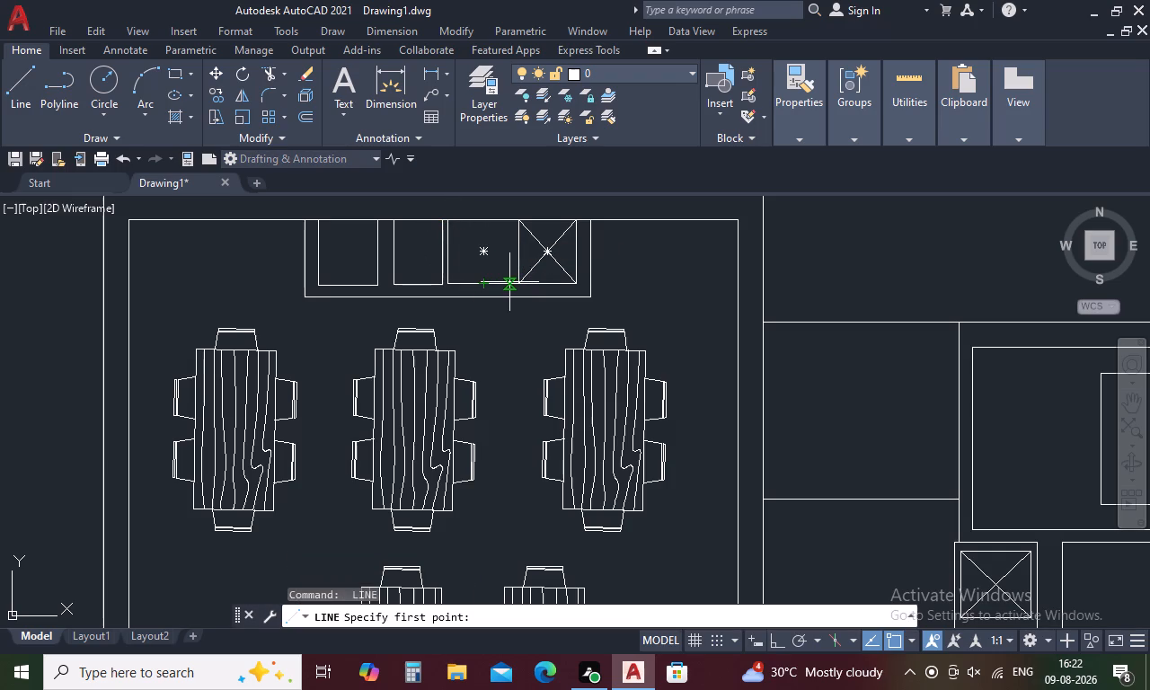
left_click(518, 281)
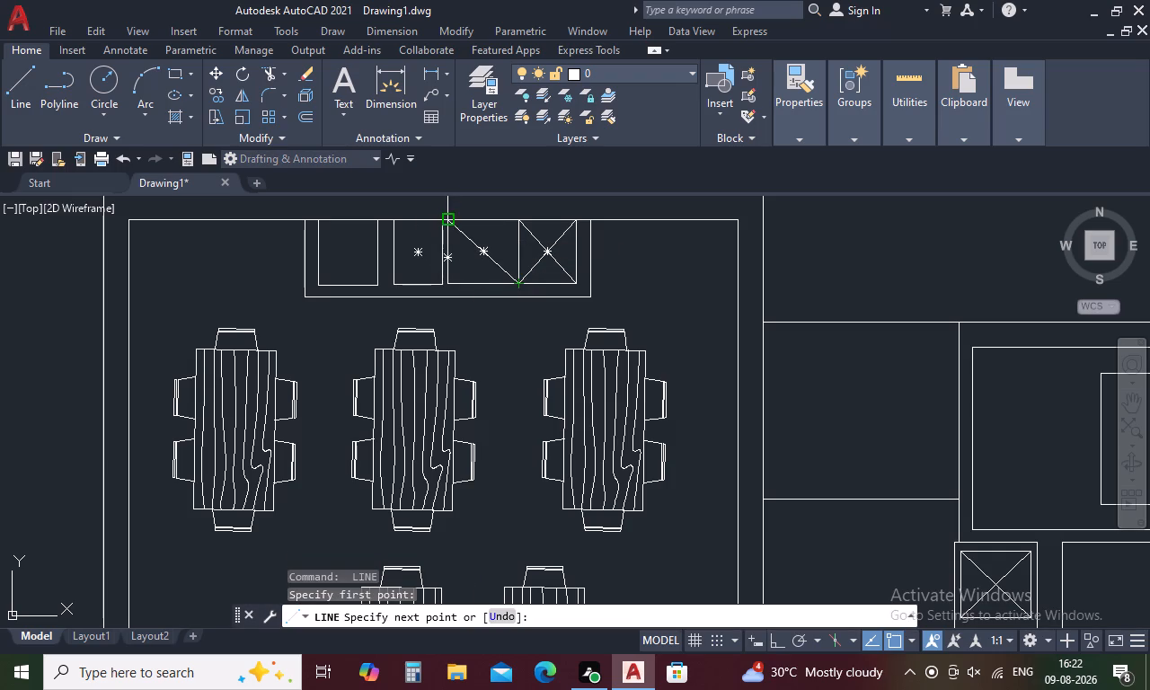
left_click(445, 222)
key("space")
key("space")
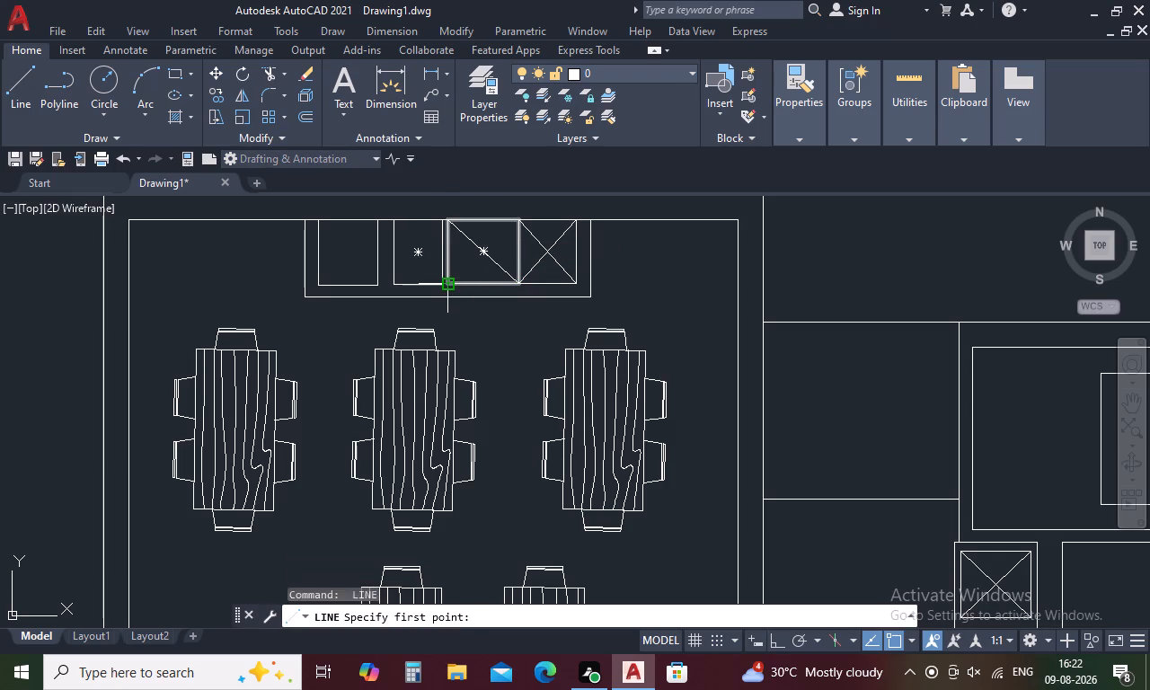
left_click(447, 279)
left_click(525, 220)
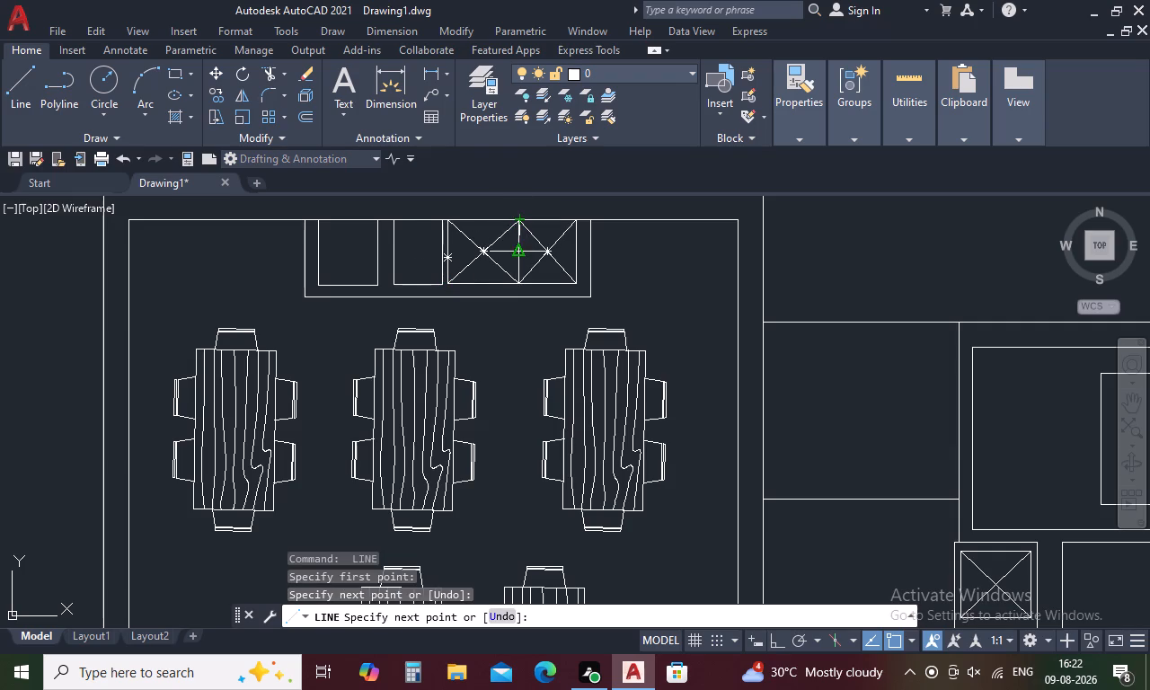
key("space")
Draw two crossing diagonal lines between the corners of the second small rectangle from the left in the row.
key("space")
left_click(440, 285)
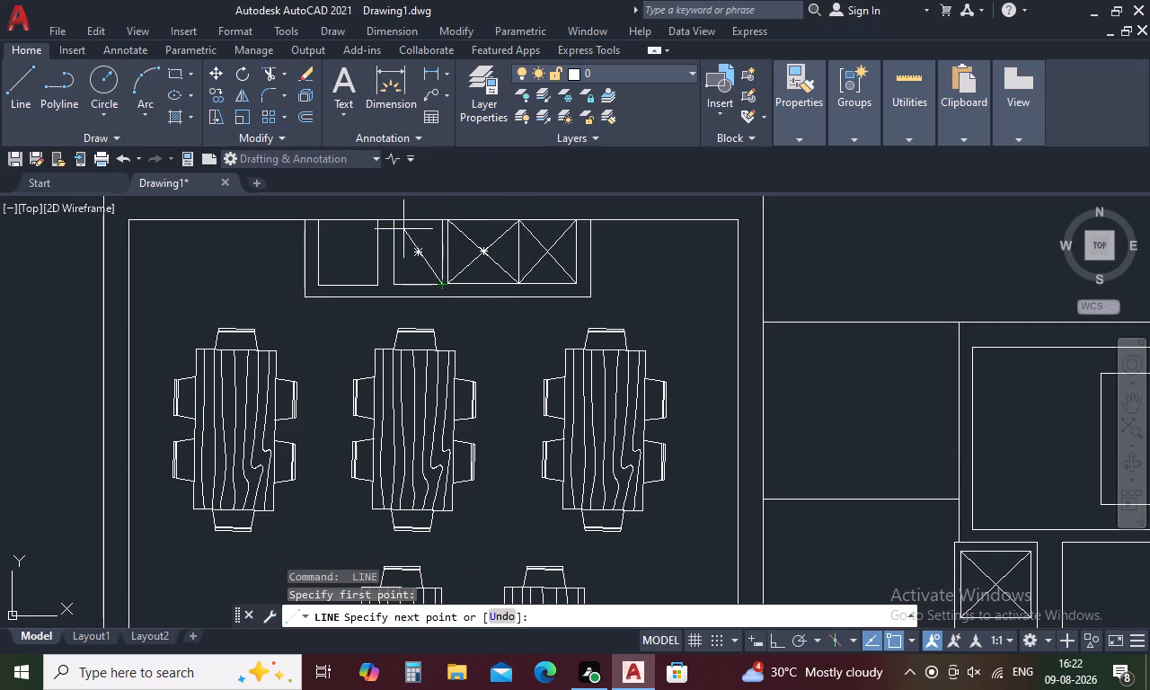
left_click(397, 223)
key("space")
key("space")
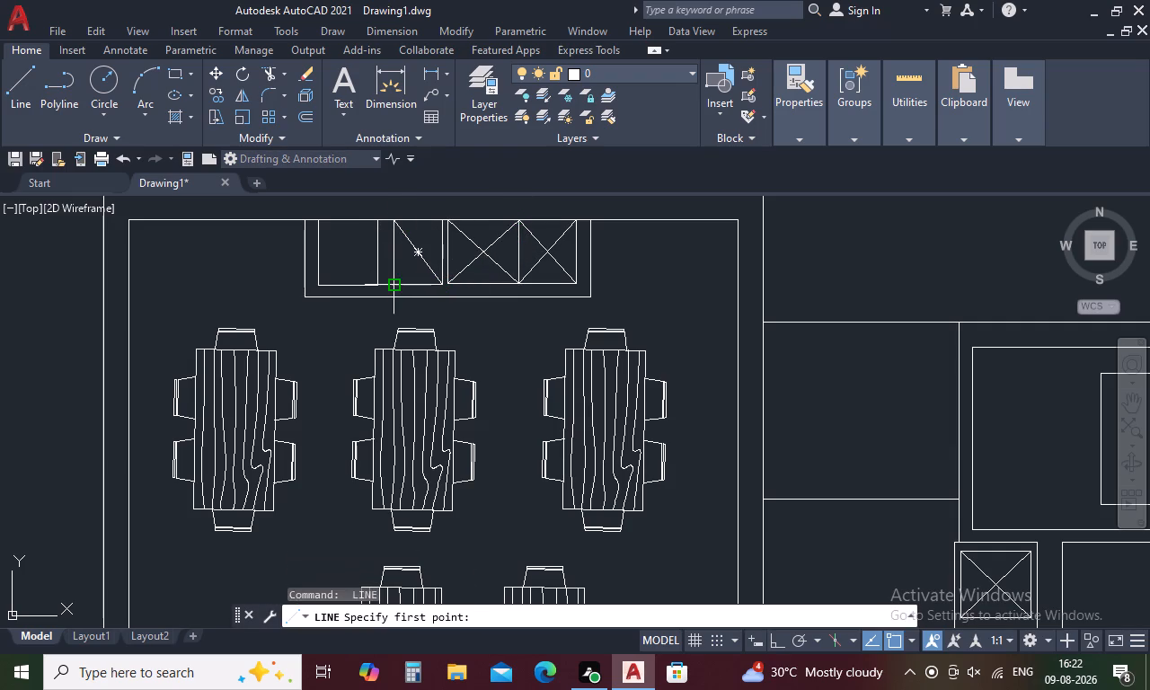
left_click(393, 280)
left_click(440, 222)
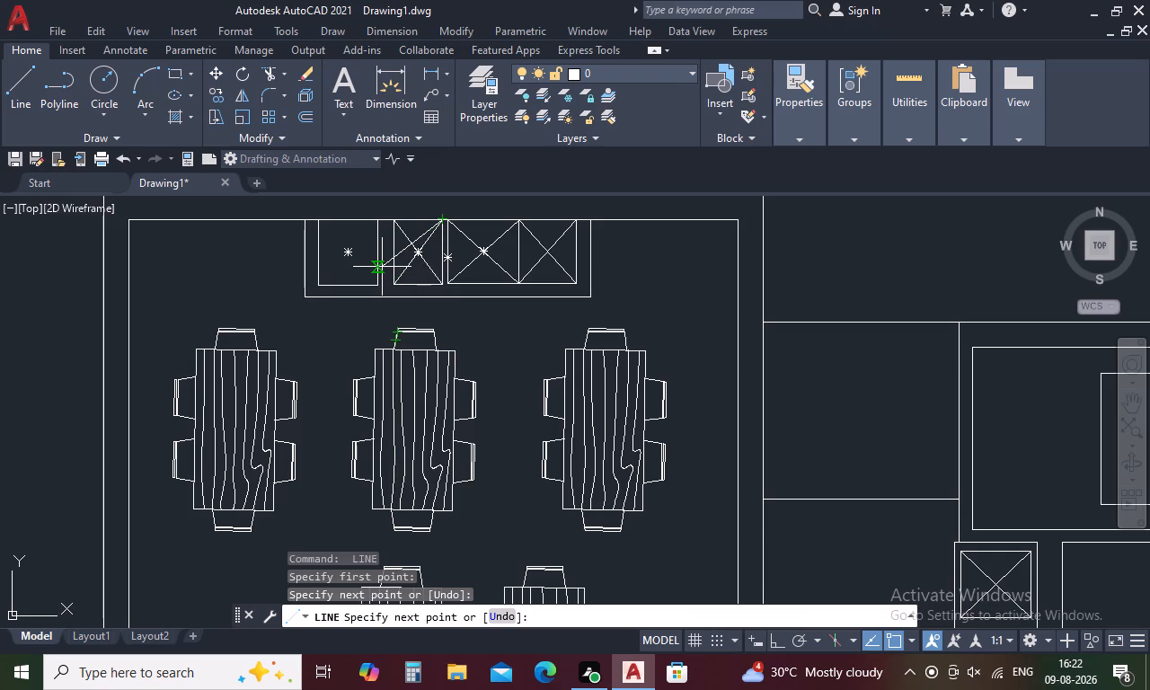
key("Escape")
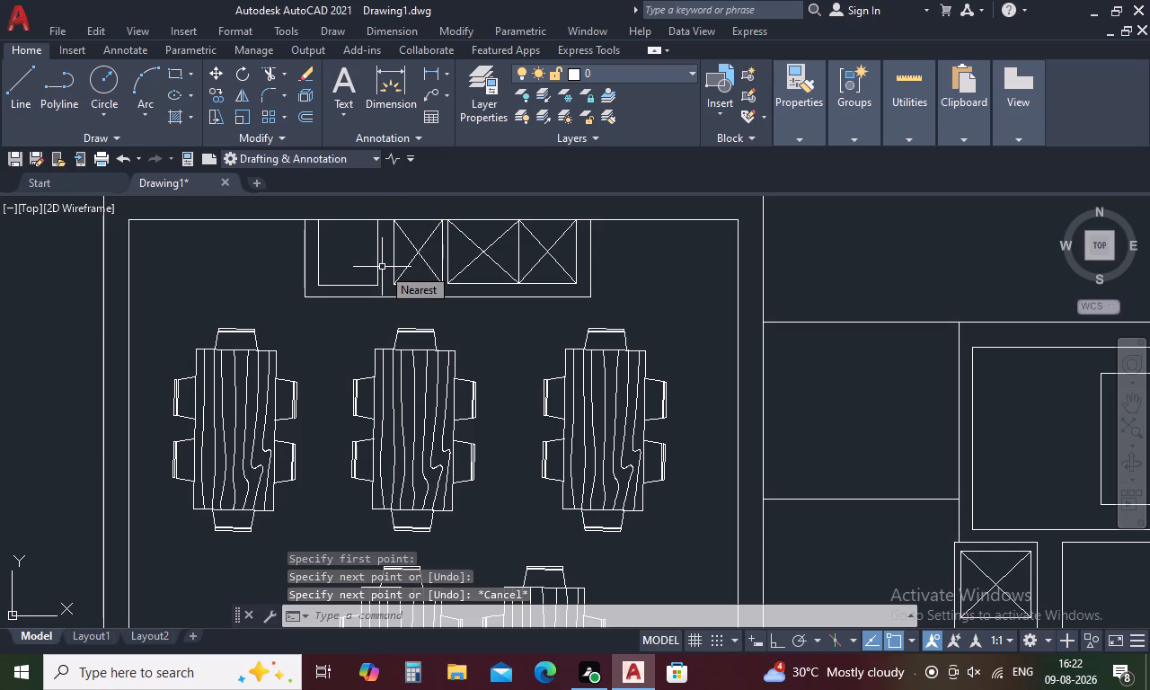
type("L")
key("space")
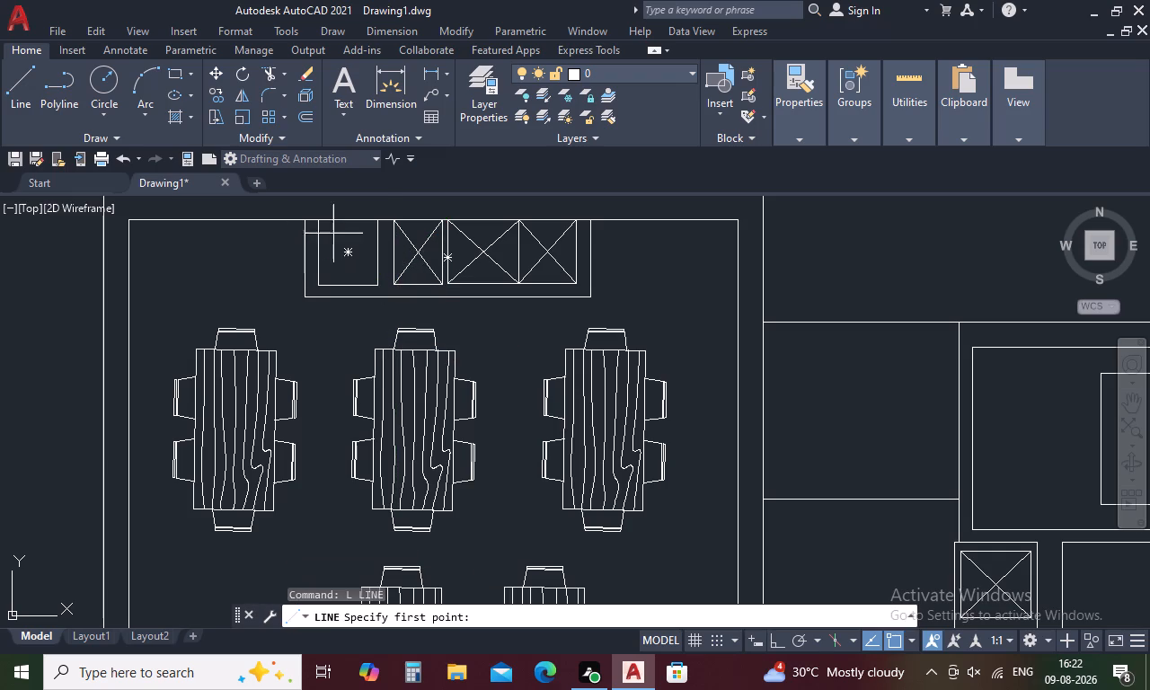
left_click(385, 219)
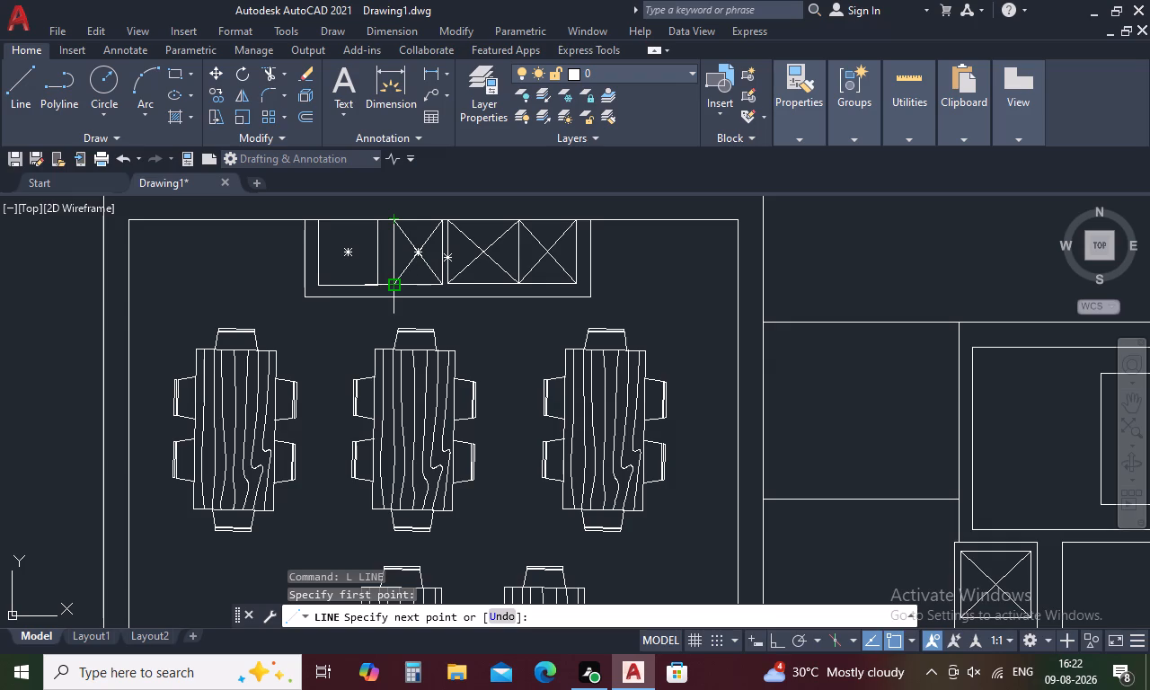
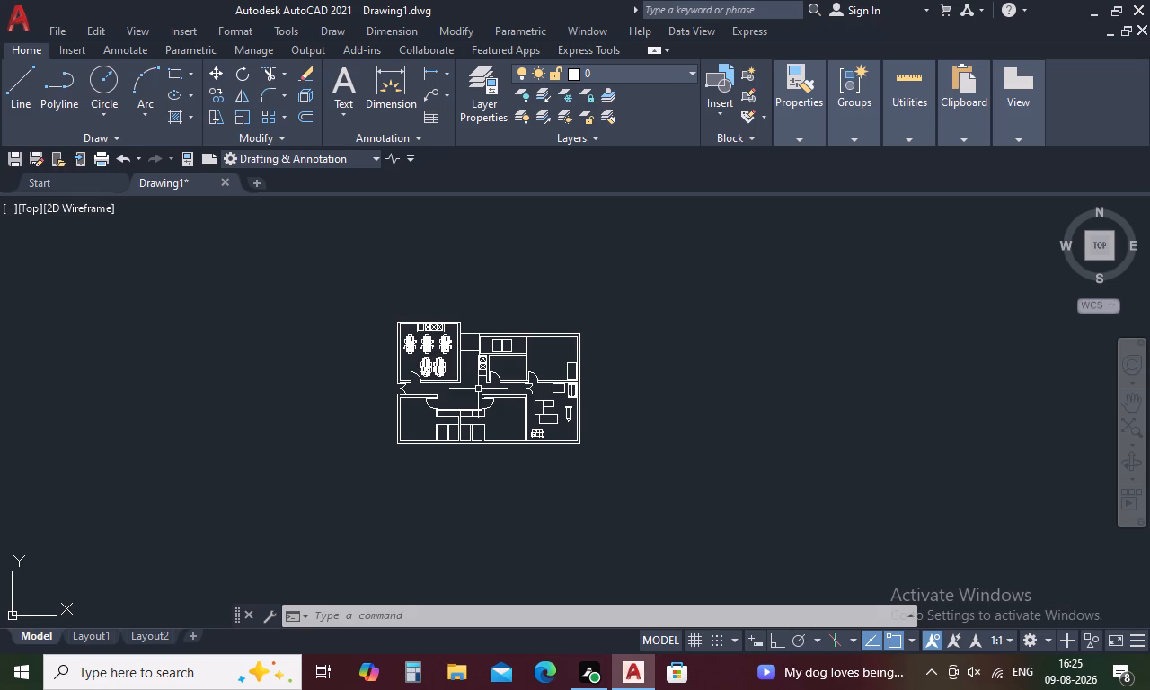
Add a multiline text label in the upper-right room reading HOUSE KEEPING STORE with 4820 X 4245 on the second line.
key("Escape")
type("T")
key("space")
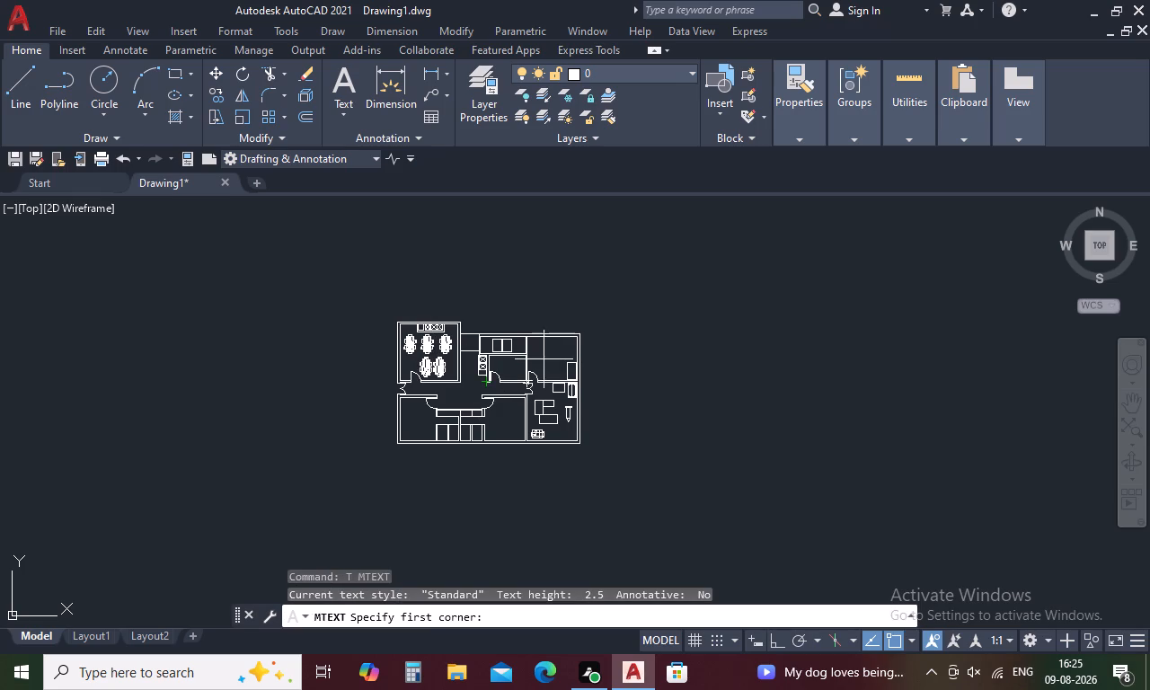
scroll(530, 352, "up", 3)
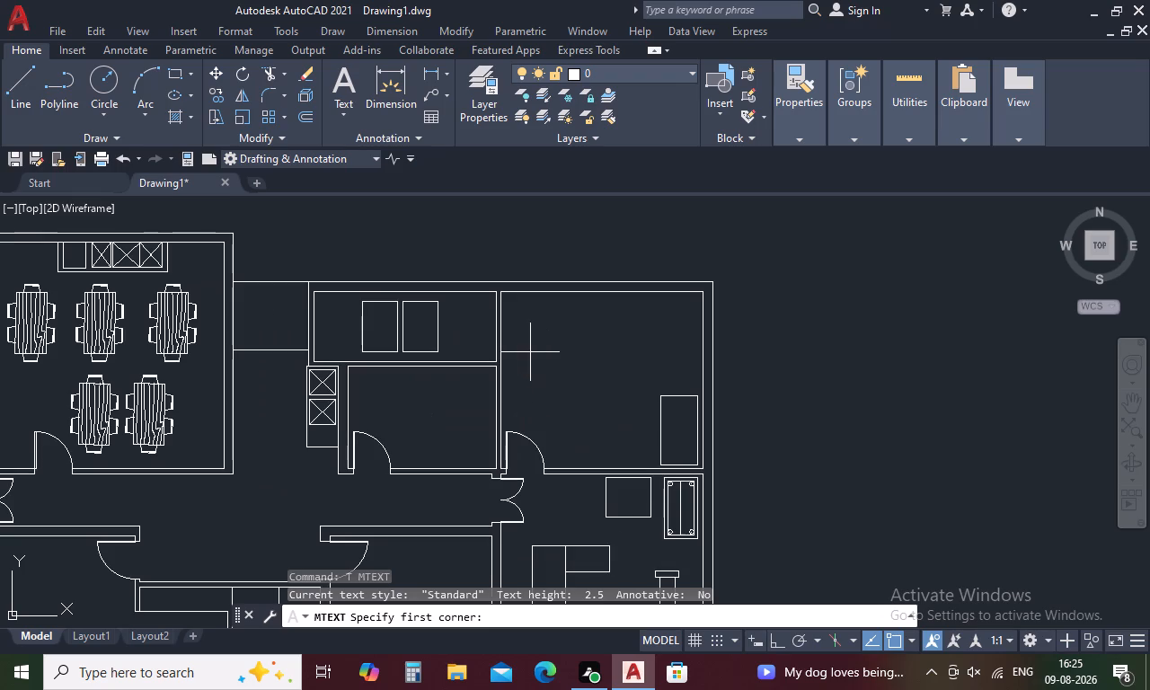
left_click(524, 316)
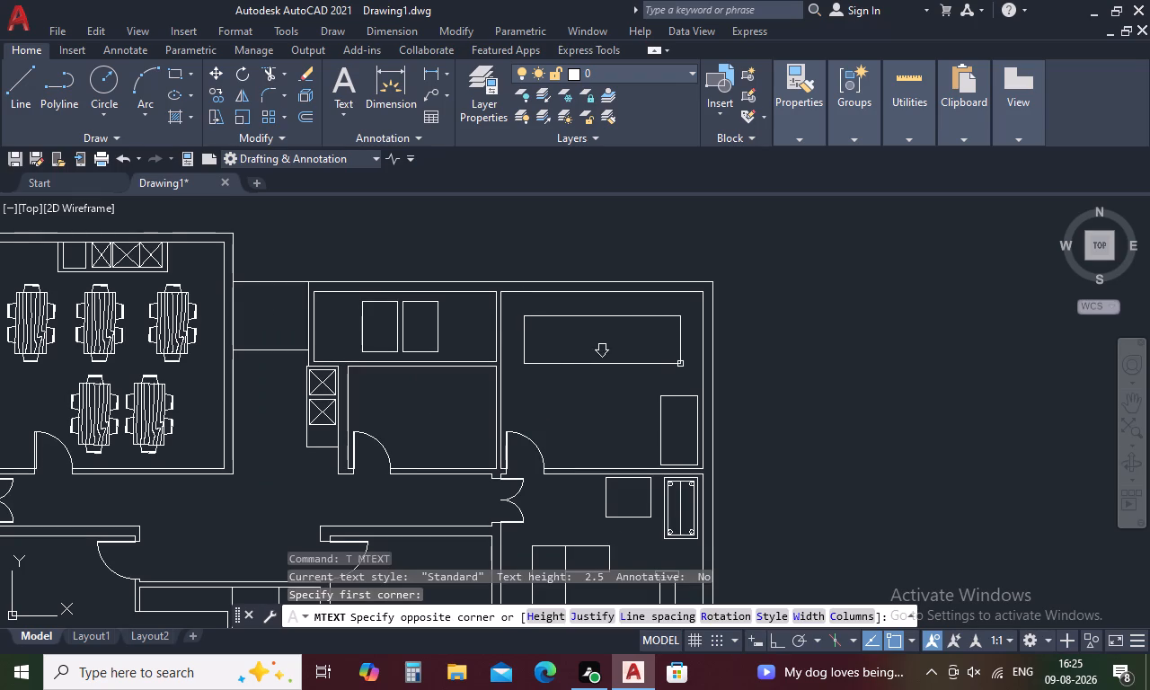
left_click(683, 359)
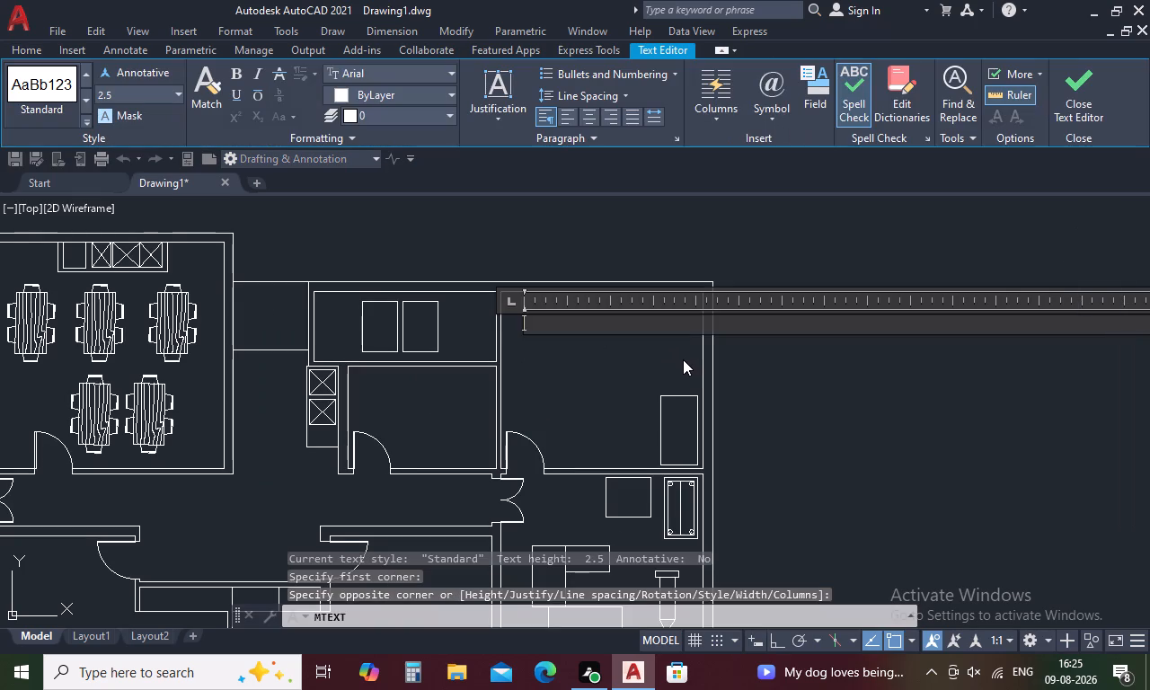
key("h")
key("o")
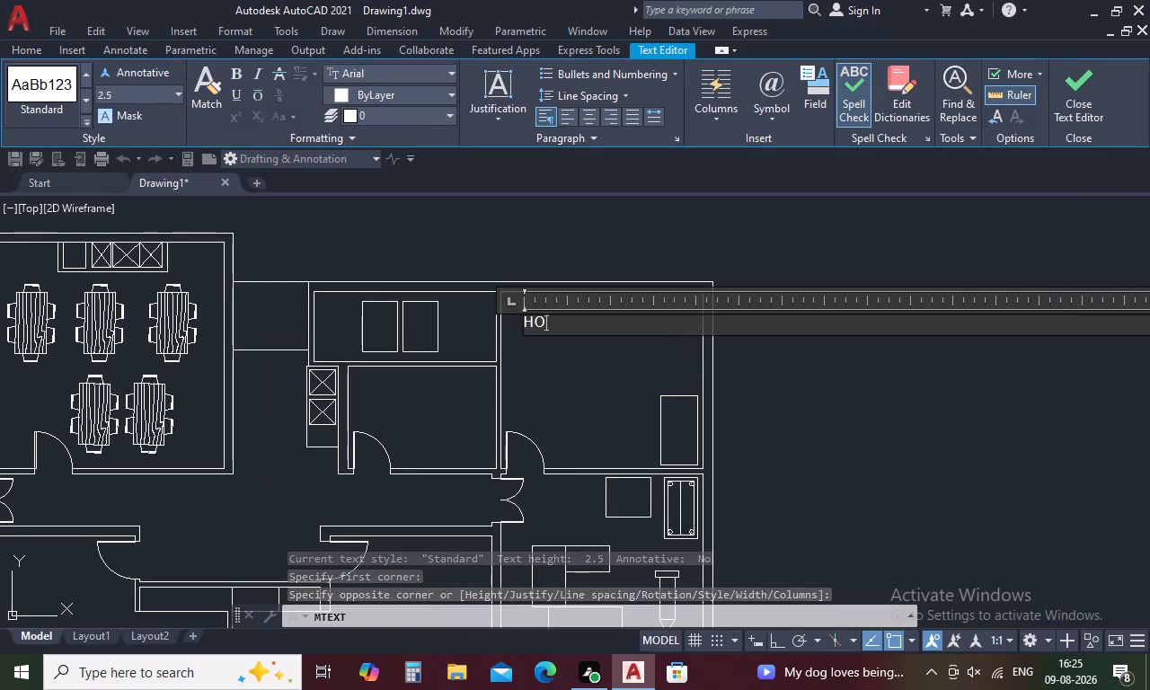
key("u")
type("SE KEE")
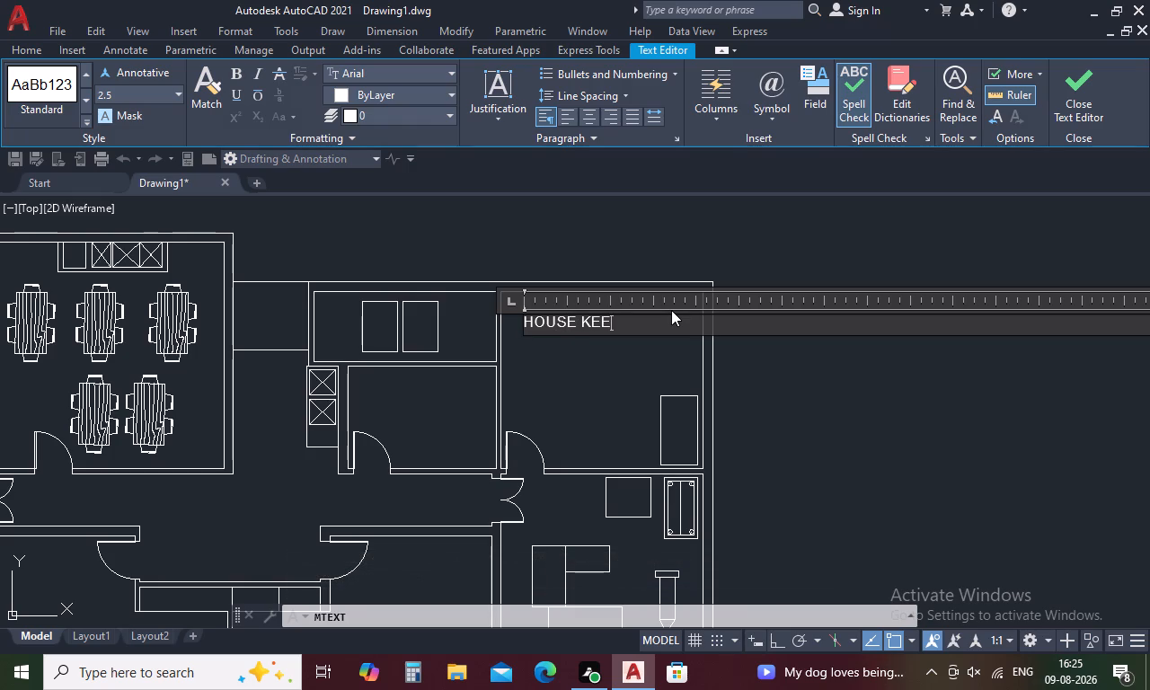
key("p")
type("ING STO")
type("RE")
key("Return")
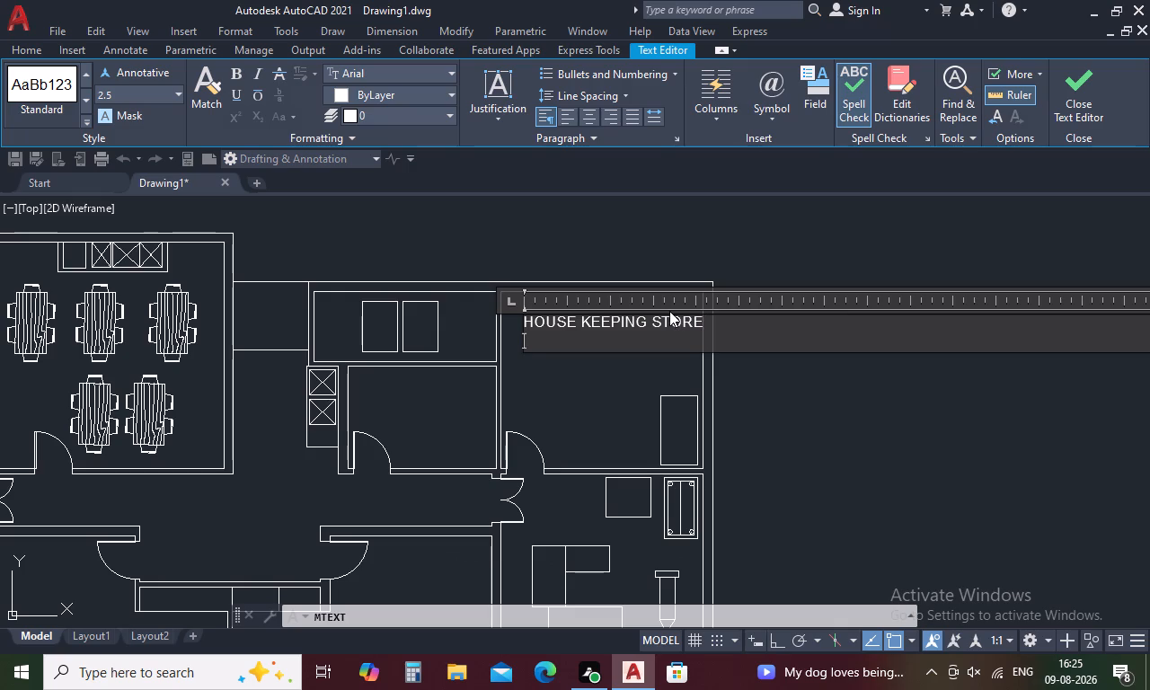
key("4")
key("8")
key("2")
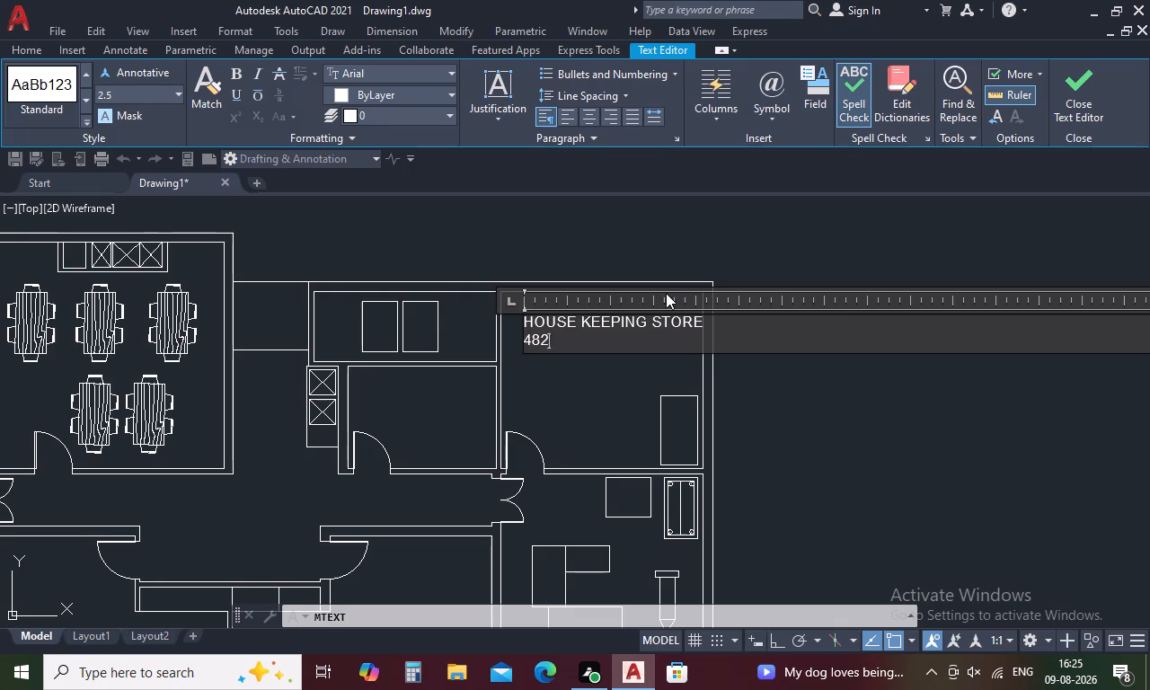
key("0")
key("space")
key("x")
key("space")
type("4245")
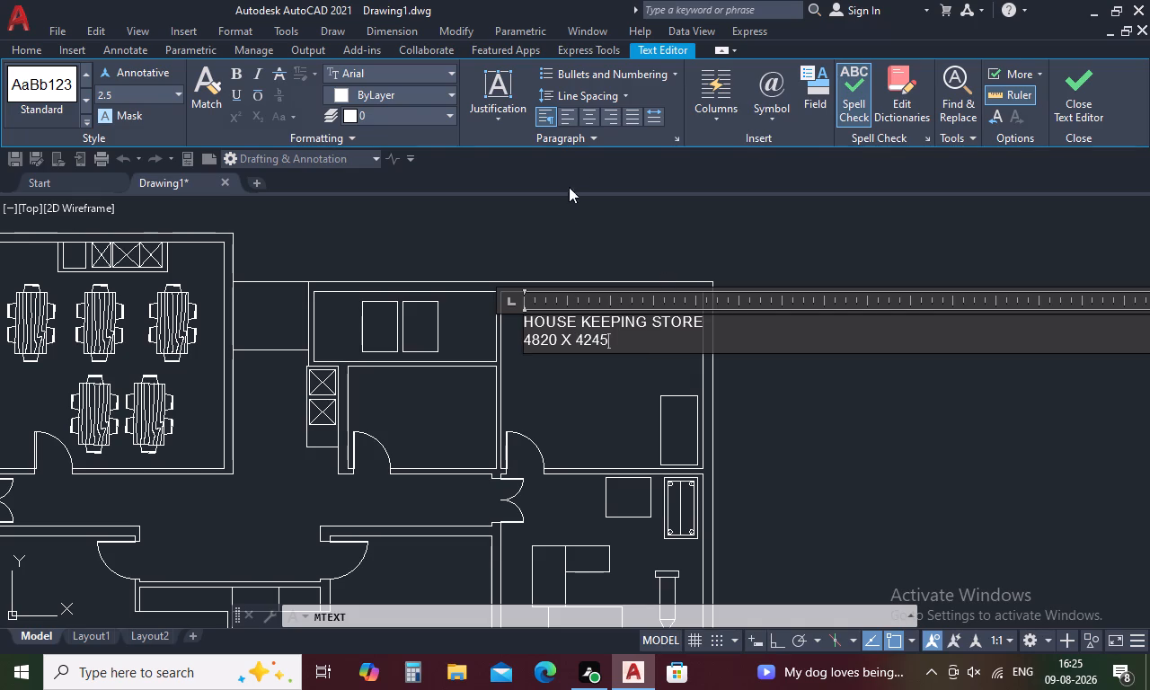
Center both lines of the HOUSE KEEPING STORE label and finish editing it.
left_click(591, 118)
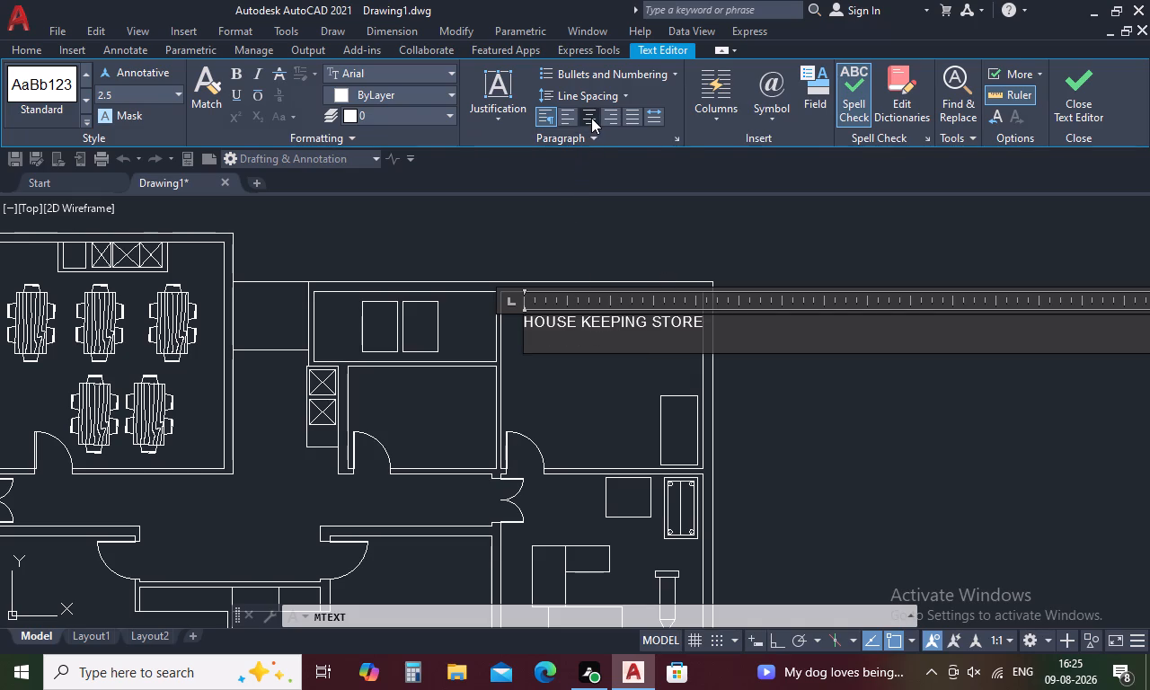
left_click(544, 117)
left_click_drag(617, 332, 495, 329)
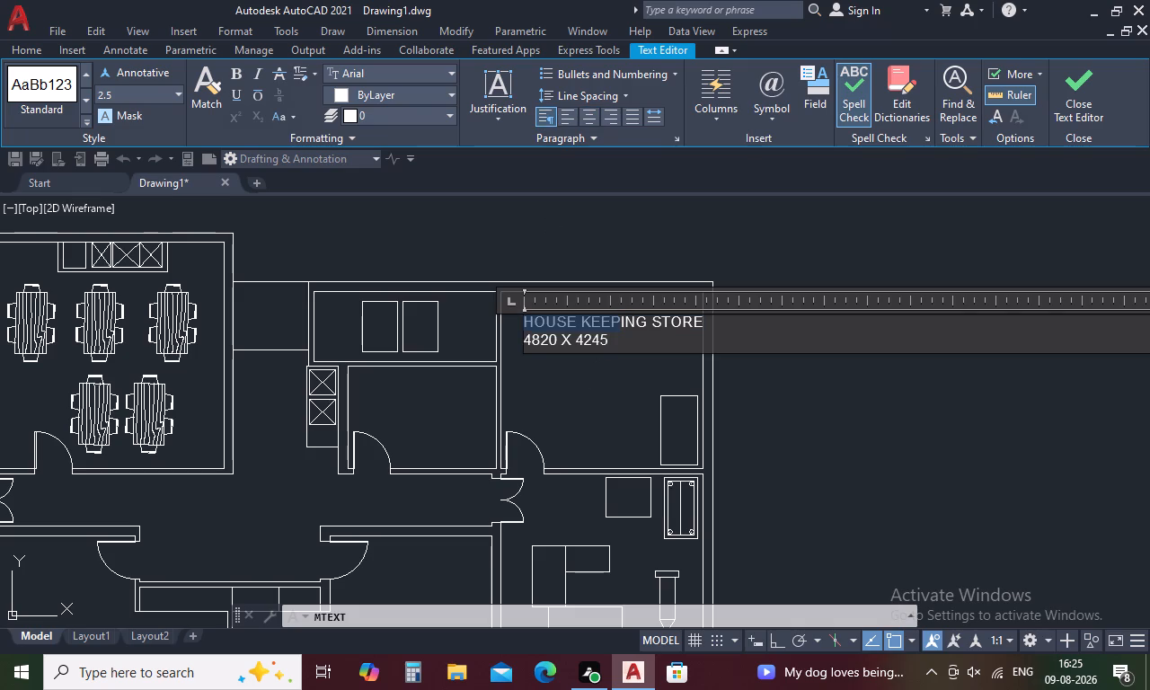
left_click_drag(495, 329, 634, 388)
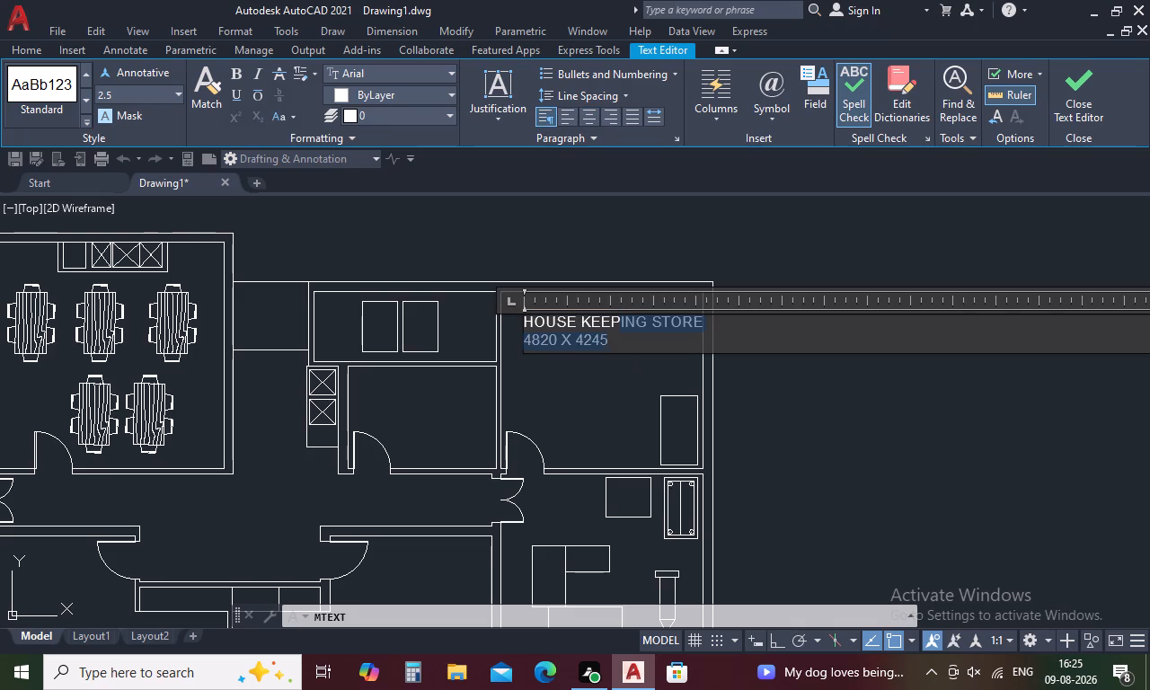
left_click_drag(618, 347, 513, 270)
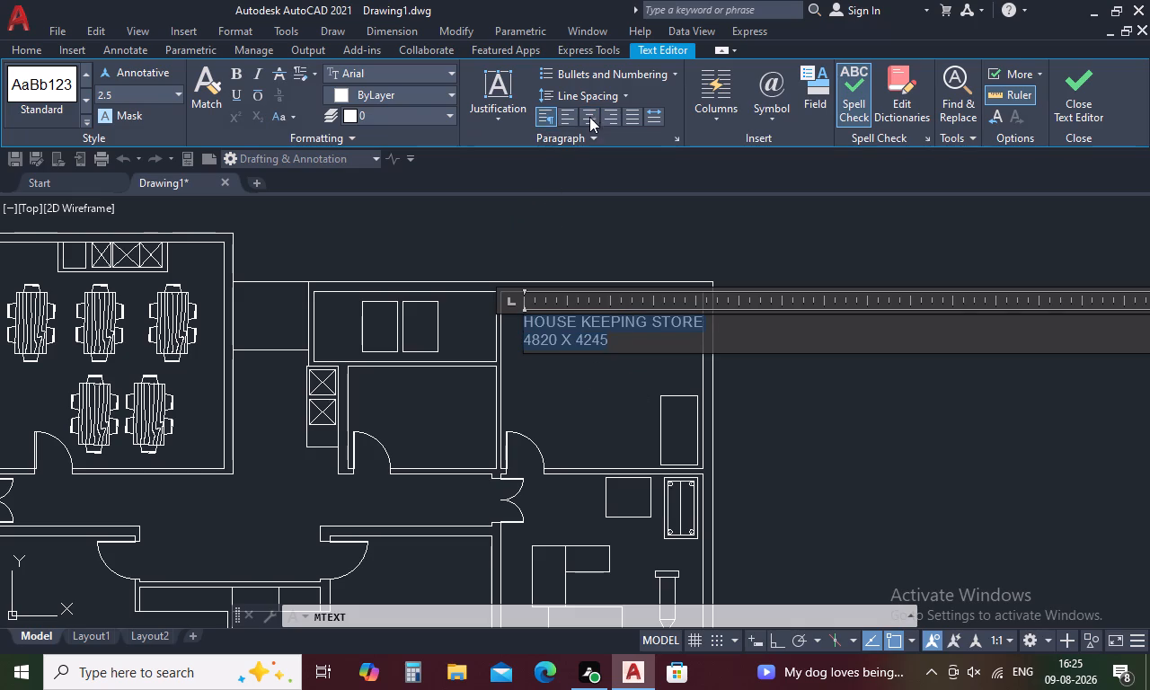
left_click(590, 116)
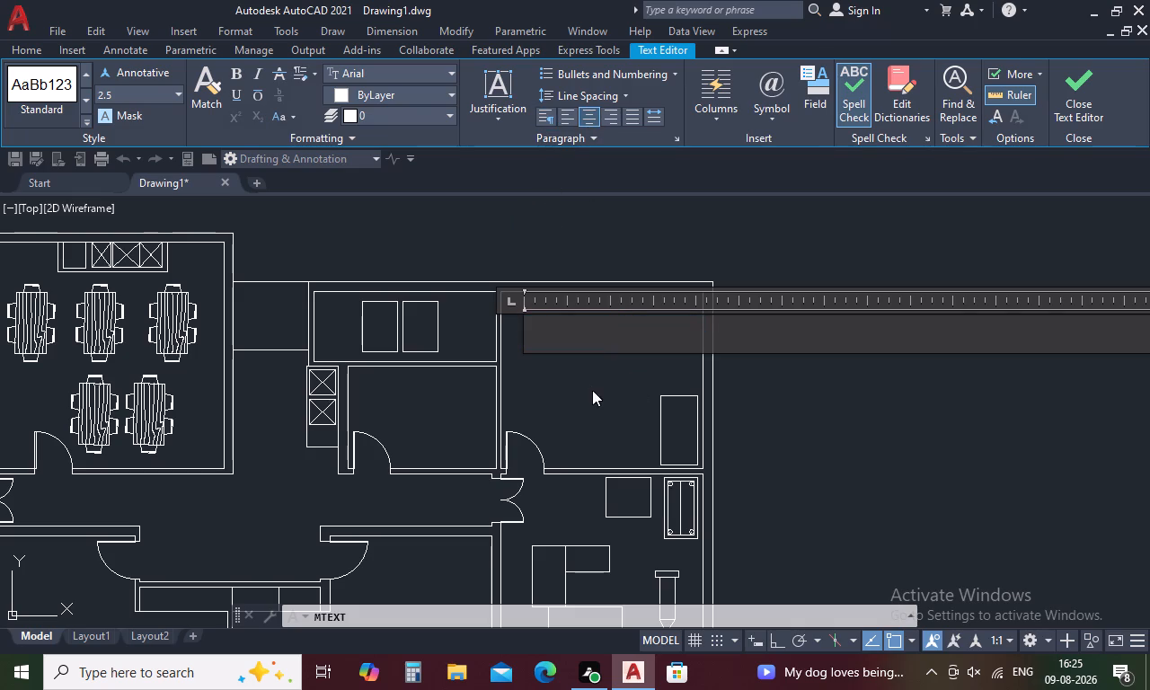
double_click(593, 391)
Set the text height of both lines of the HOUSE KEEPING STORE label to 200.
left_click(600, 314)
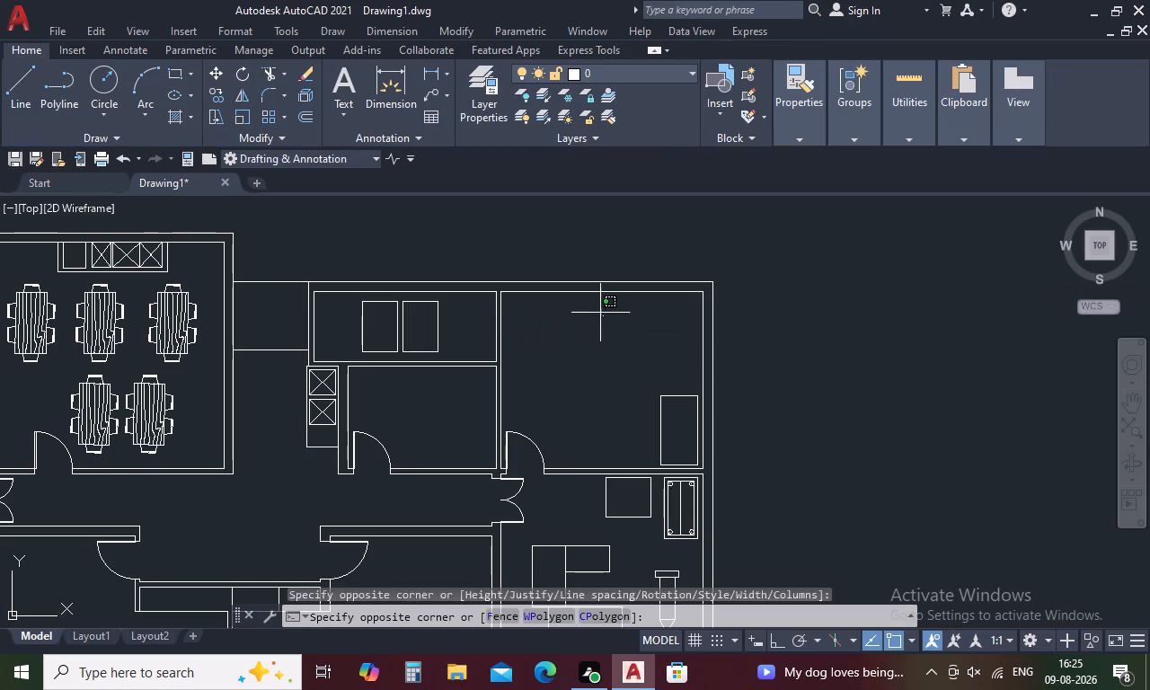
scroll(600, 313, "up", 3)
left_click(607, 337)
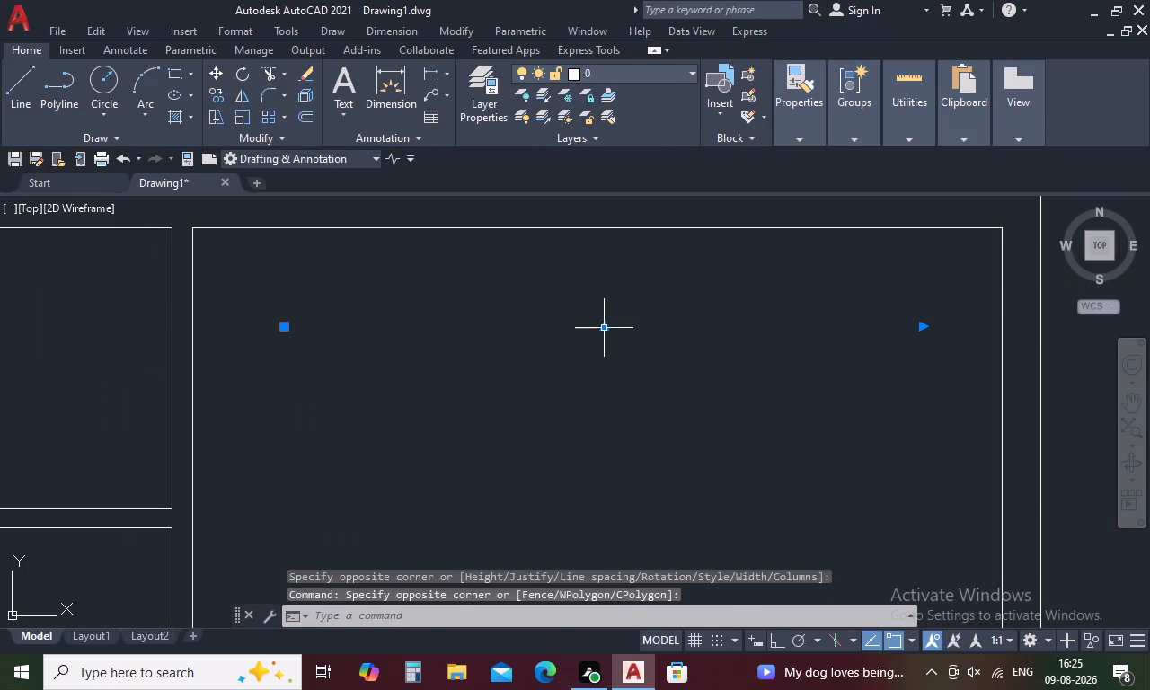
double_click(606, 330)
double_click(606, 330)
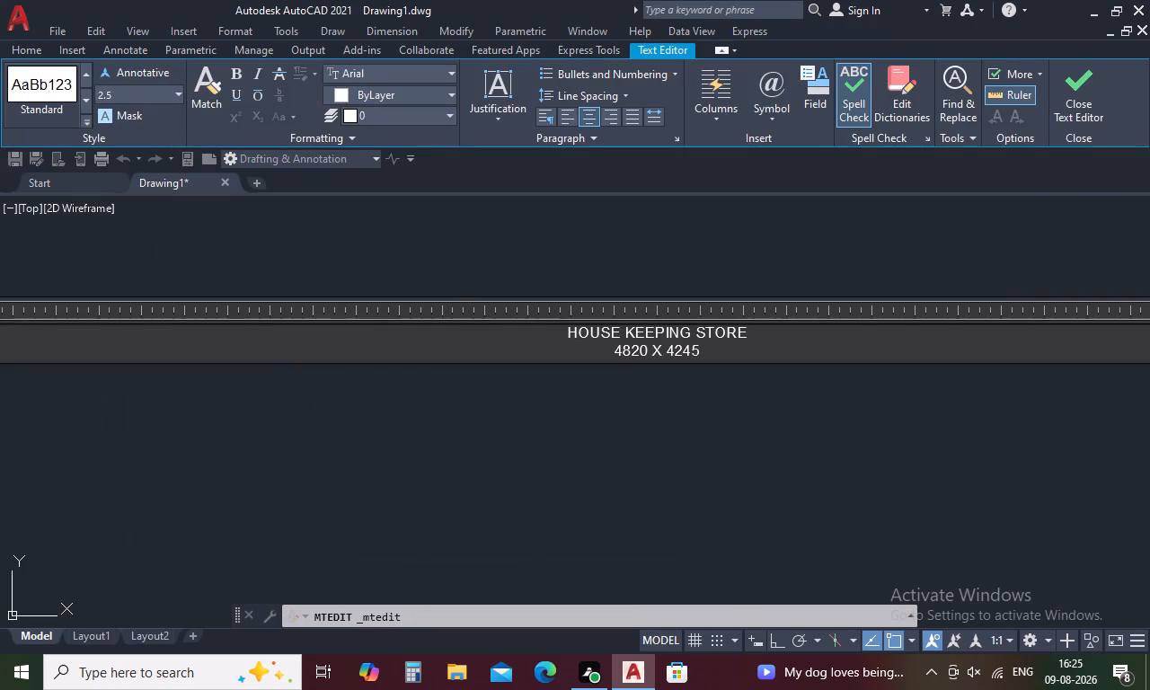
left_click(138, 97)
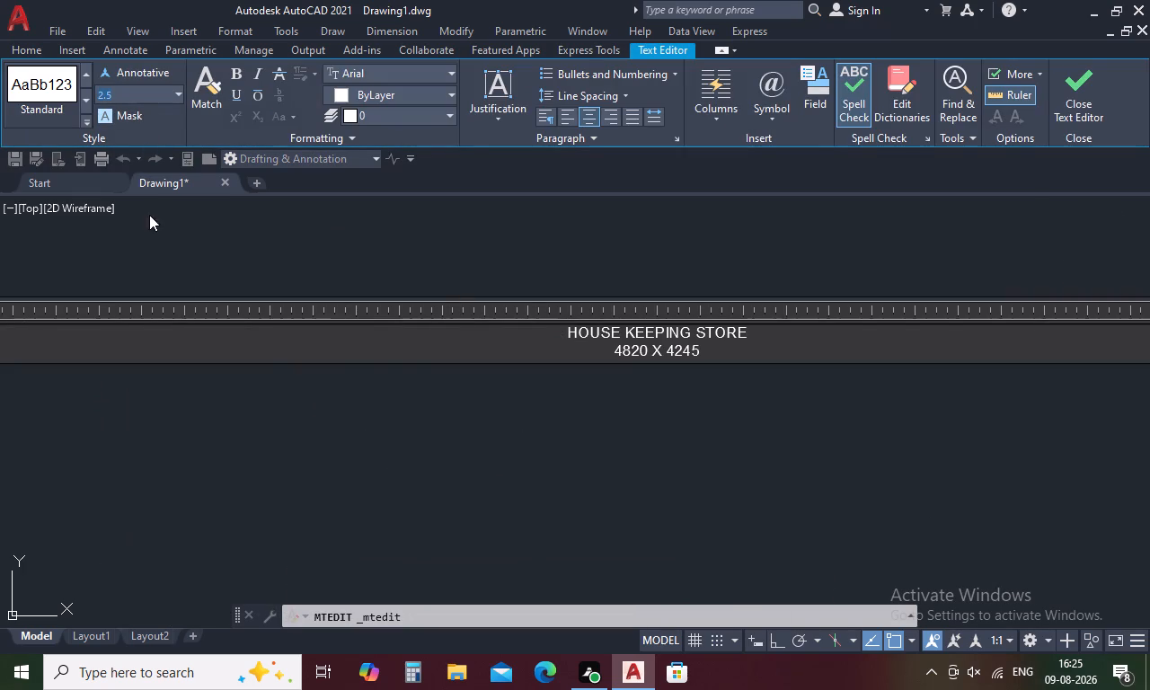
key("BackSpace")
key("1")
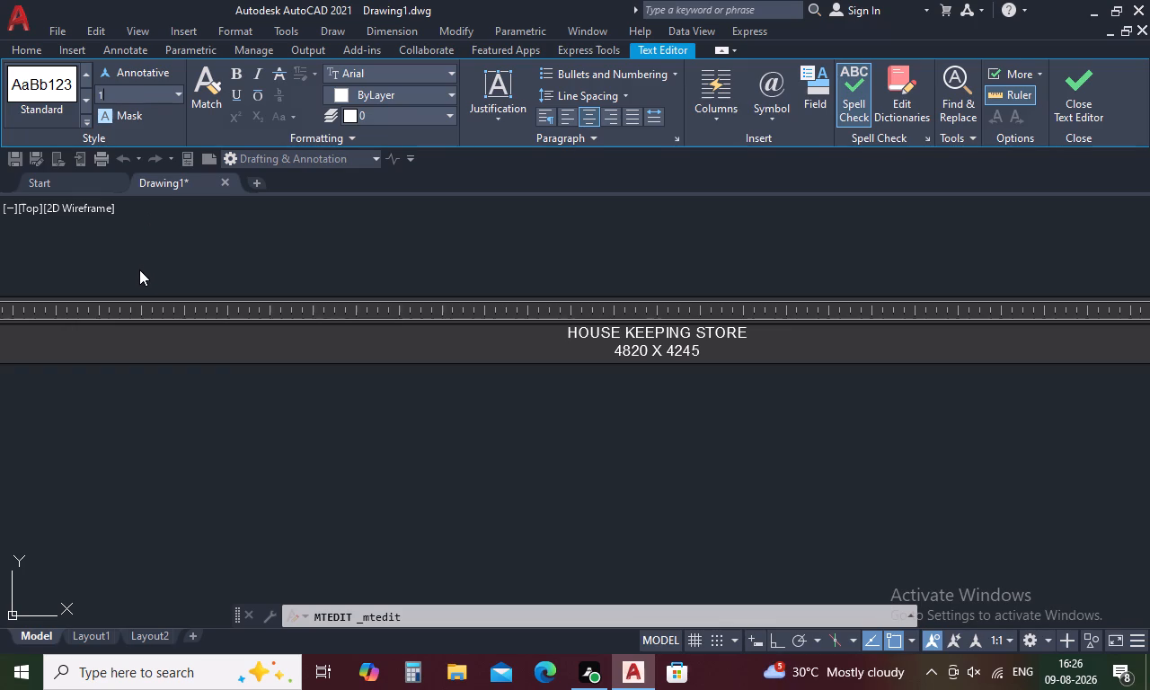
key("BackSpace")
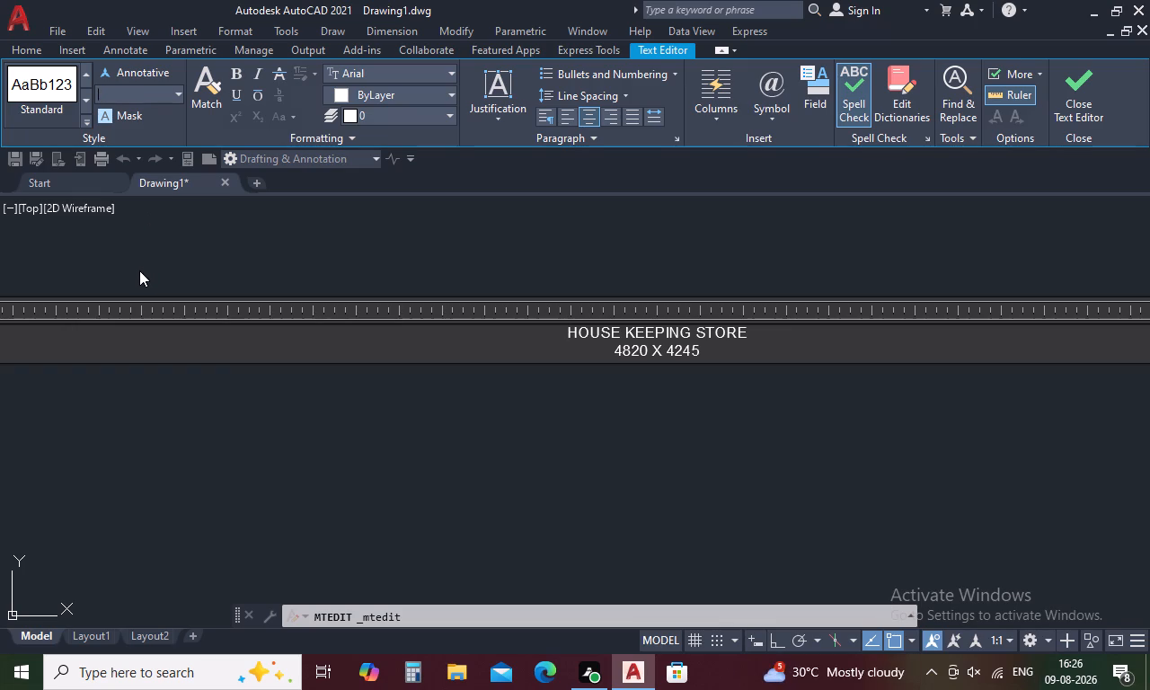
type("200")
key("Return")
left_click_drag(710, 357, 477, 291)
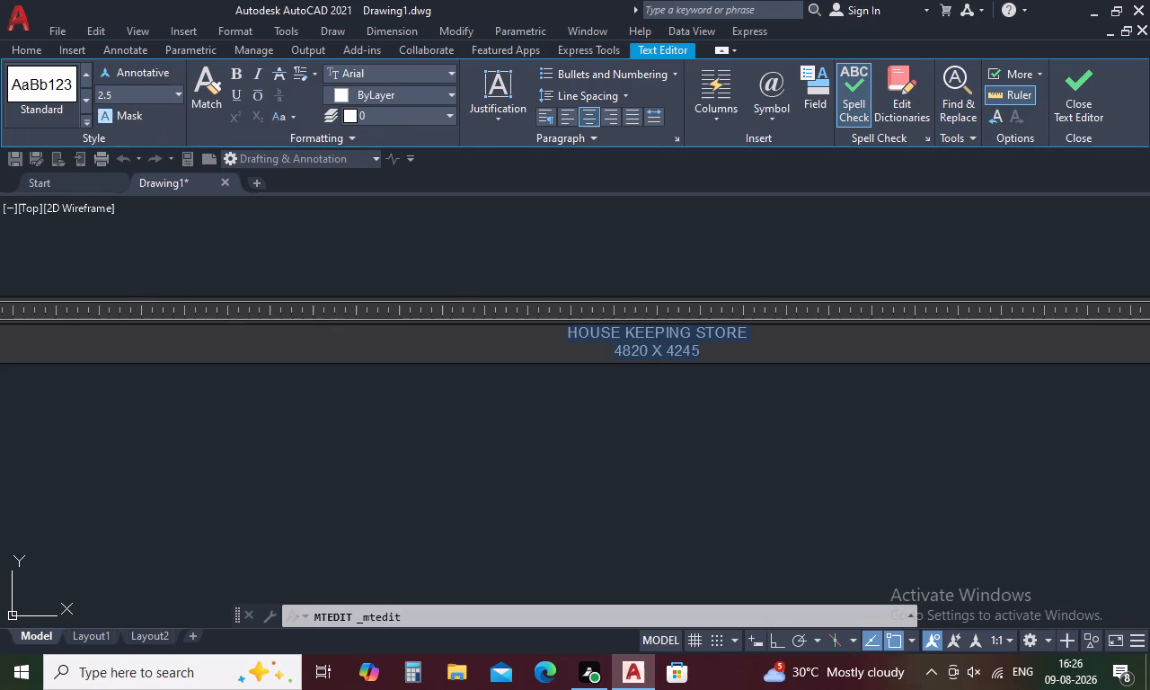
left_click(137, 97)
key("BackSpace")
key("2")
type("00")
key("Return")
left_click(397, 239)
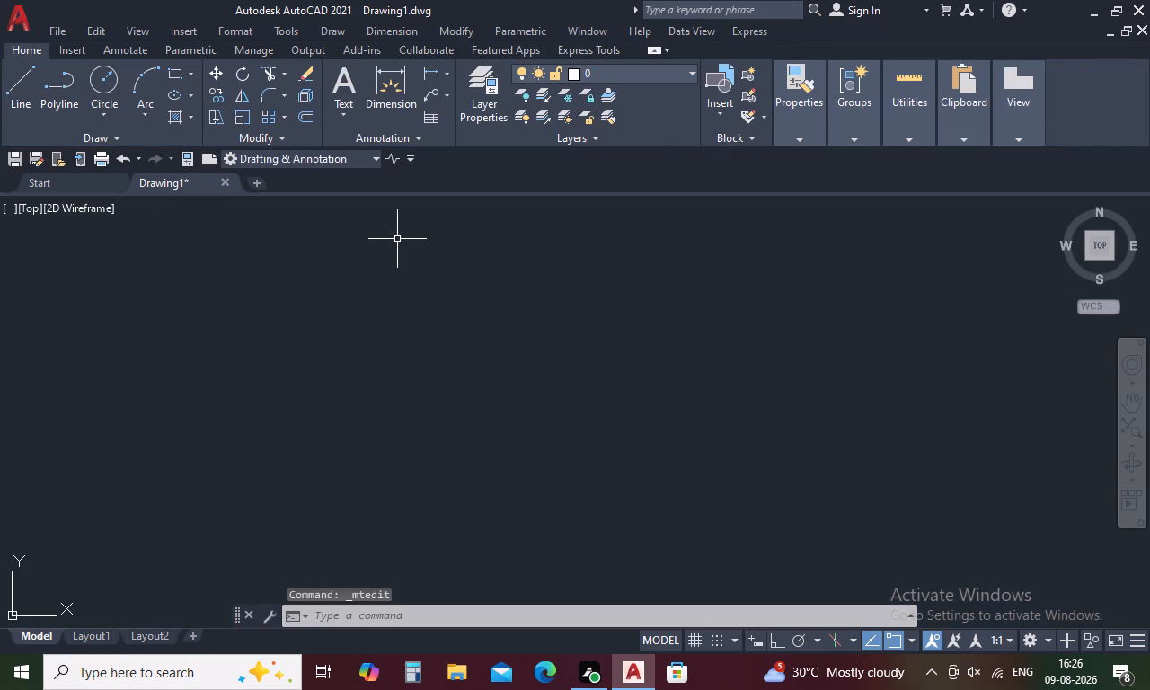
Make both lines of the HOUSE KEEPING STORE label bold and finish editing it.
scroll(397, 239, "down", 3)
scroll(435, 313, "down", 10)
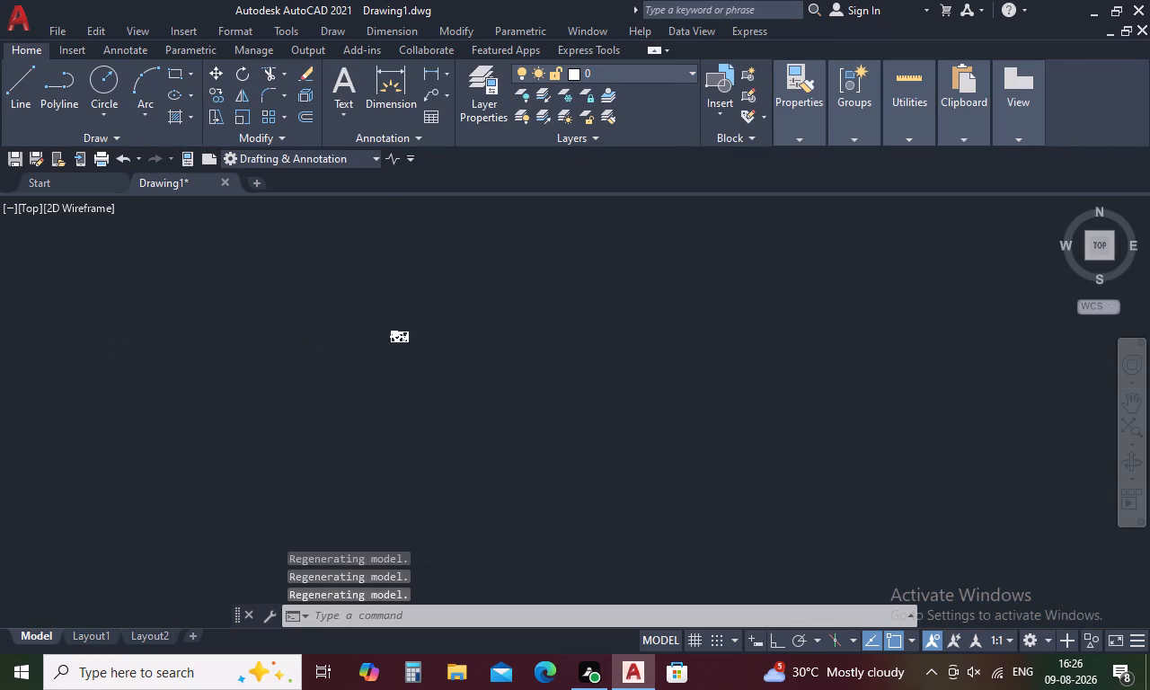
scroll(416, 328, "up", 4)
scroll(471, 387, "up", 5)
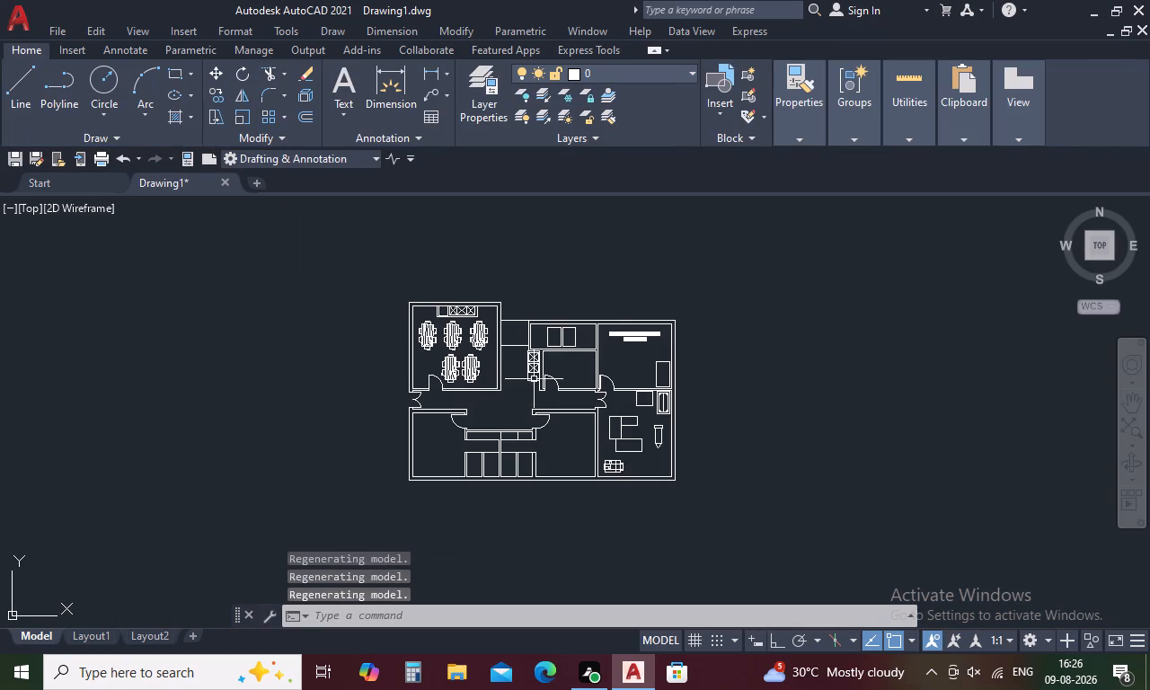
scroll(619, 348, "up", 3)
scroll(633, 331, "down", 2)
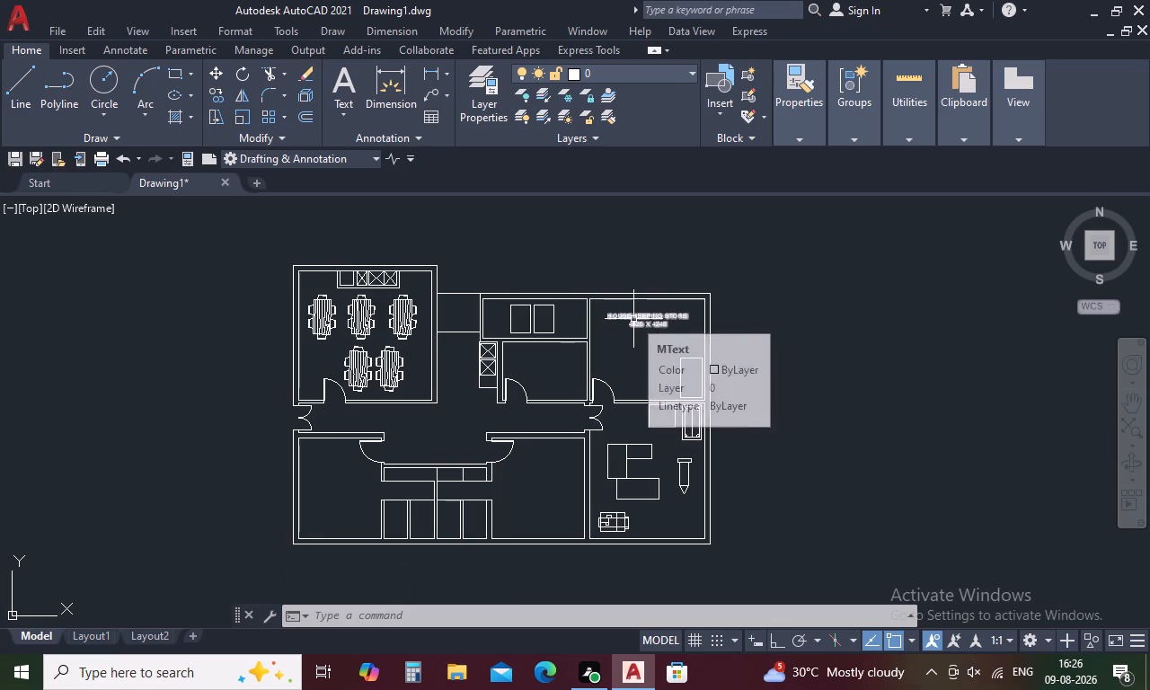
double_click(641, 314)
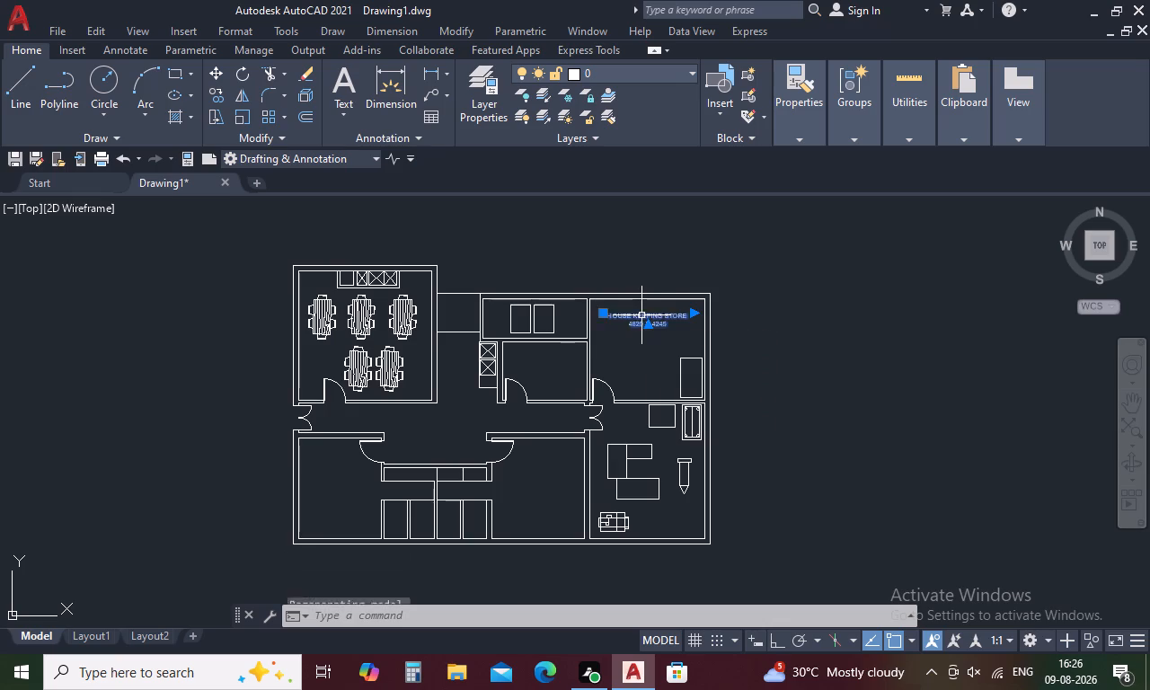
left_click_drag(746, 341, 597, 326)
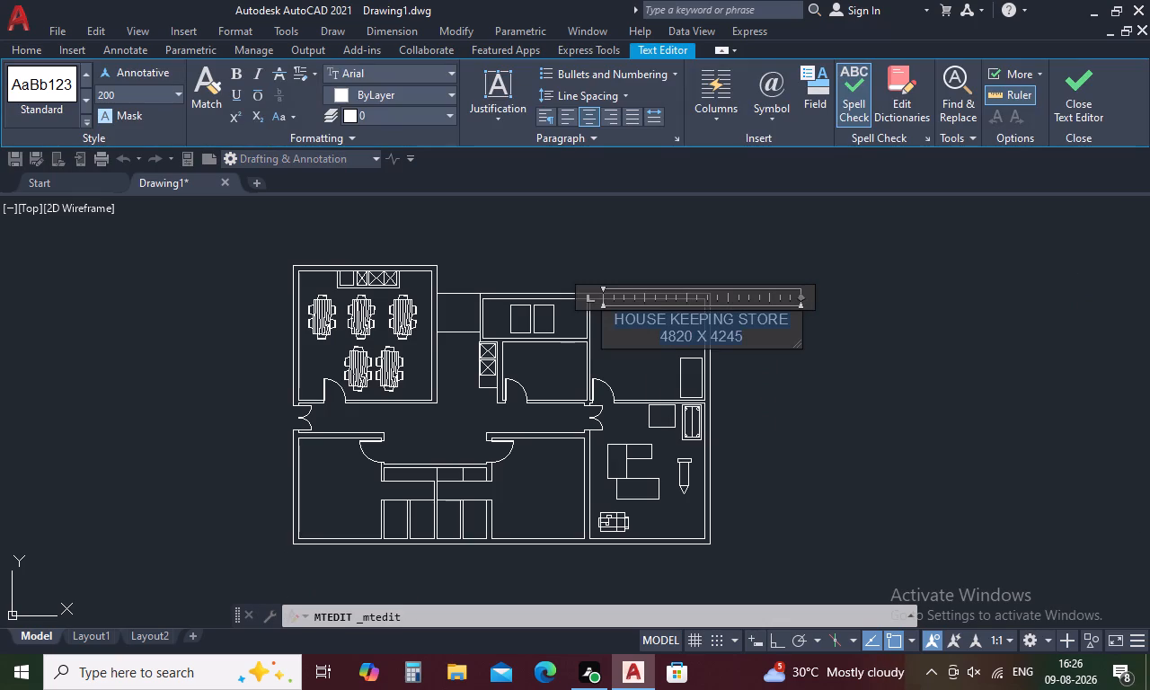
left_click_drag(597, 326, 561, 294)
left_click(241, 66)
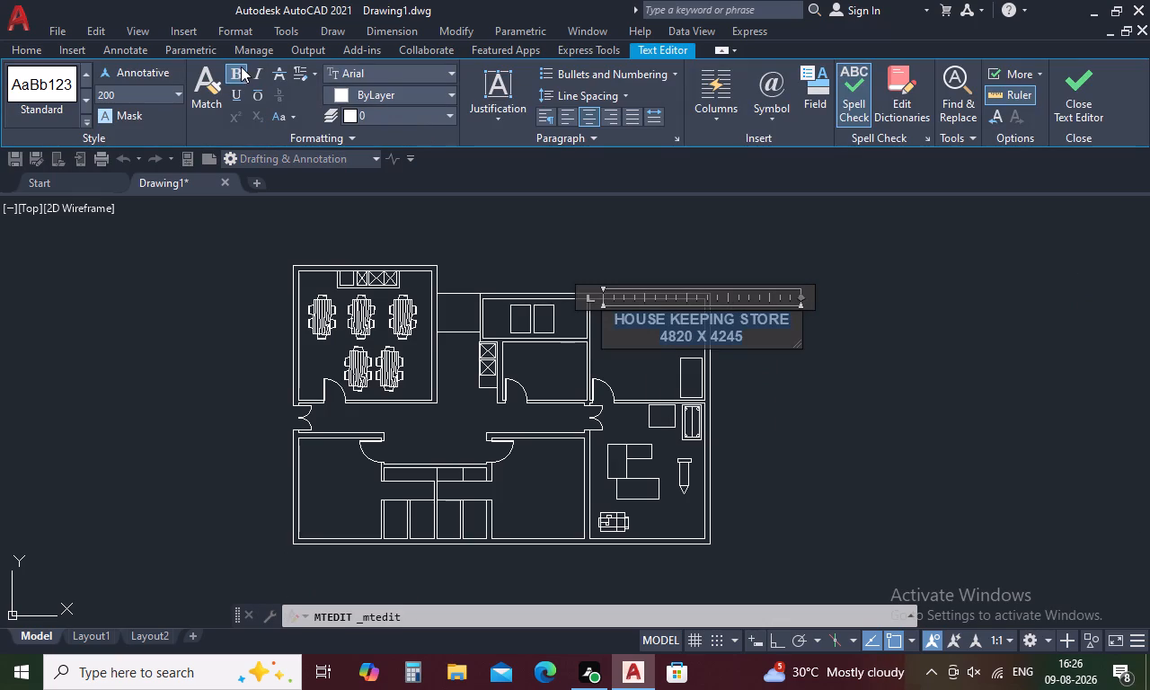
left_click(240, 76)
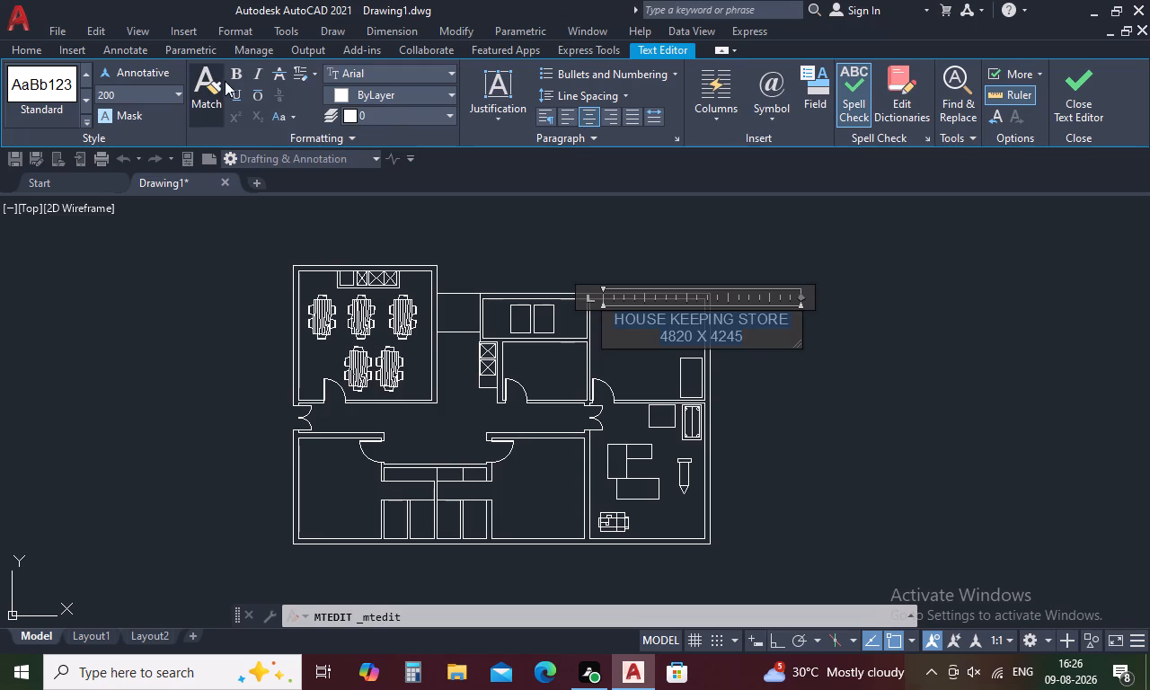
left_click(233, 75)
left_click(481, 201)
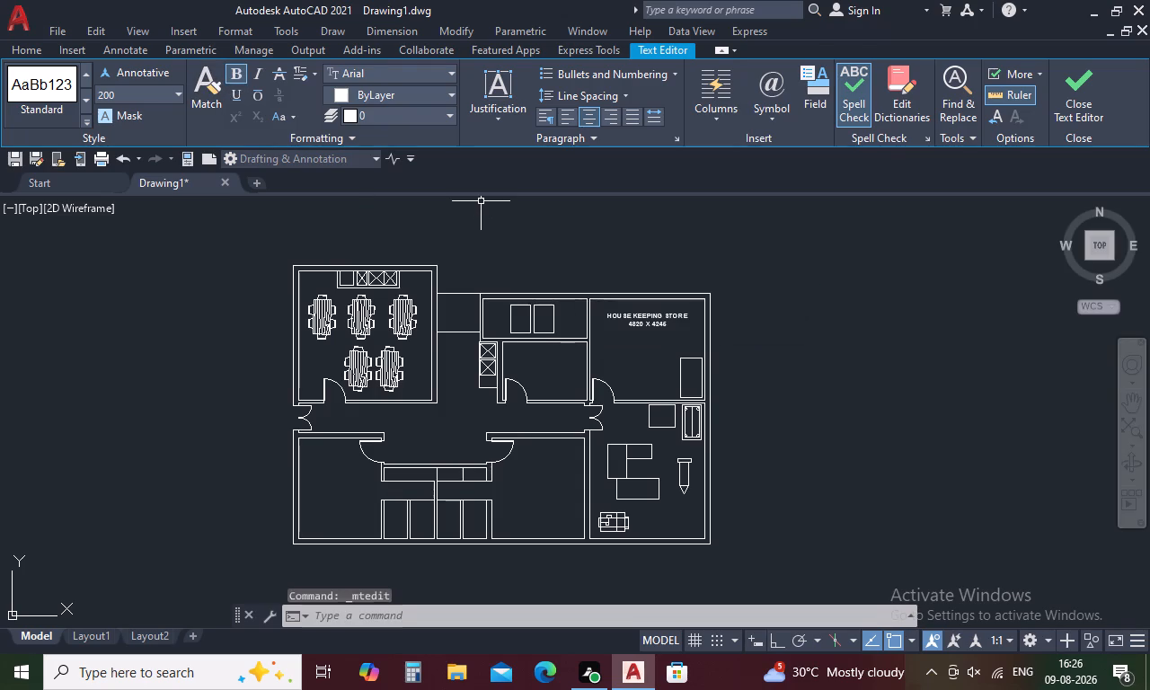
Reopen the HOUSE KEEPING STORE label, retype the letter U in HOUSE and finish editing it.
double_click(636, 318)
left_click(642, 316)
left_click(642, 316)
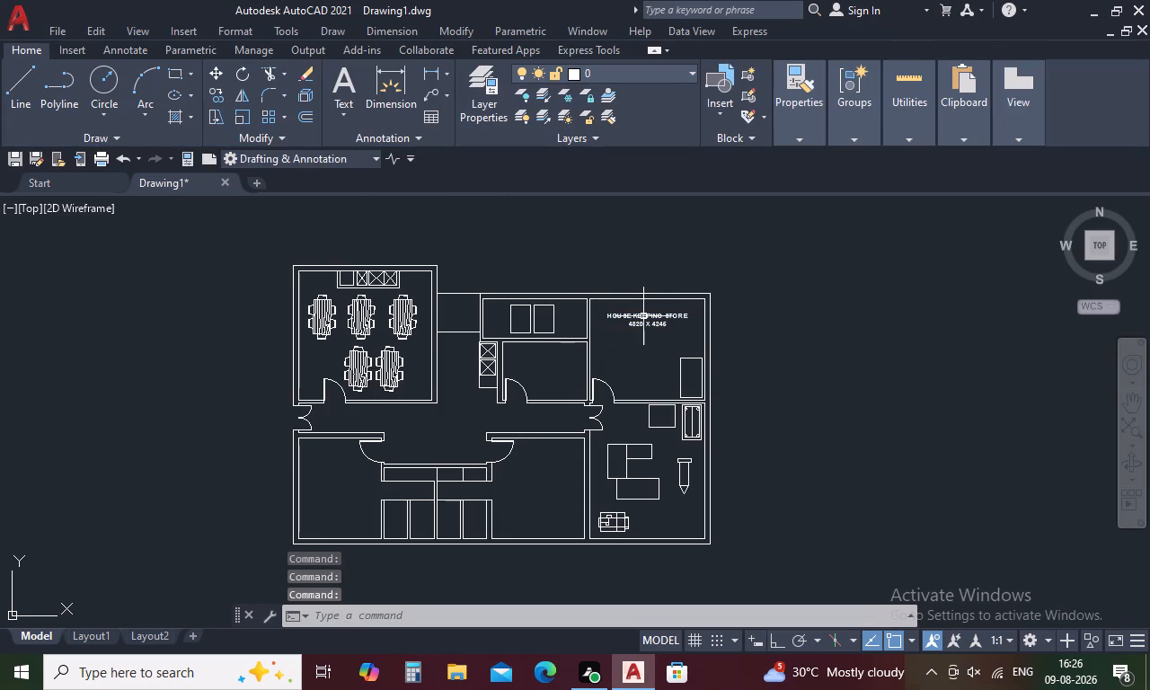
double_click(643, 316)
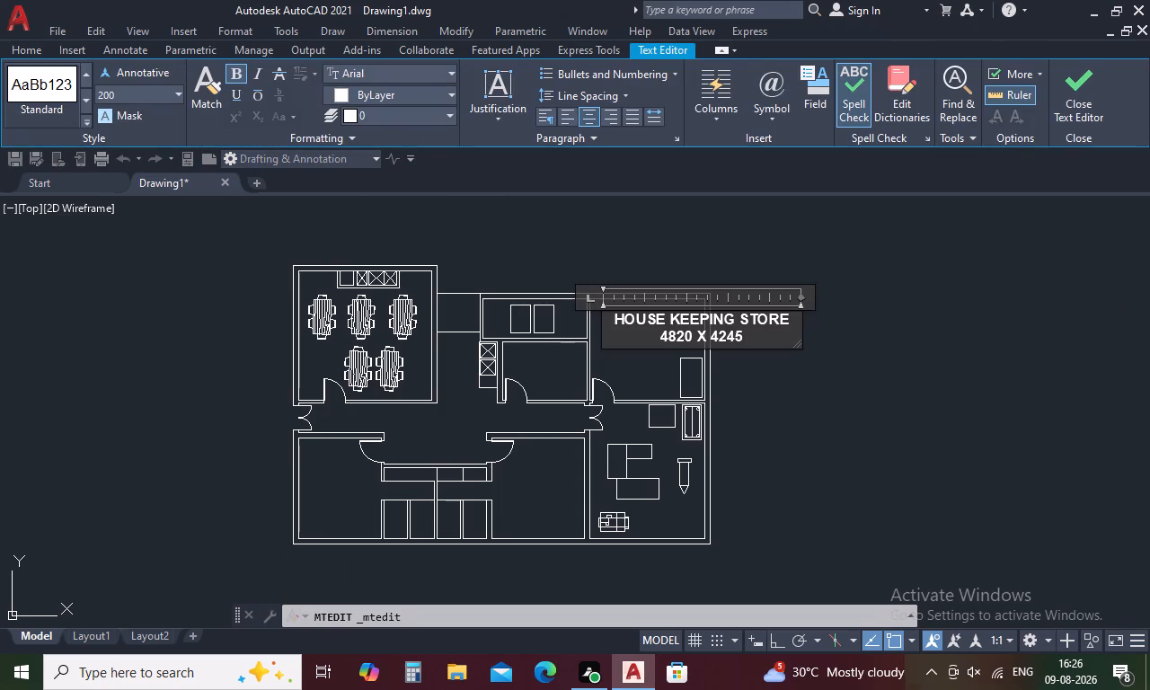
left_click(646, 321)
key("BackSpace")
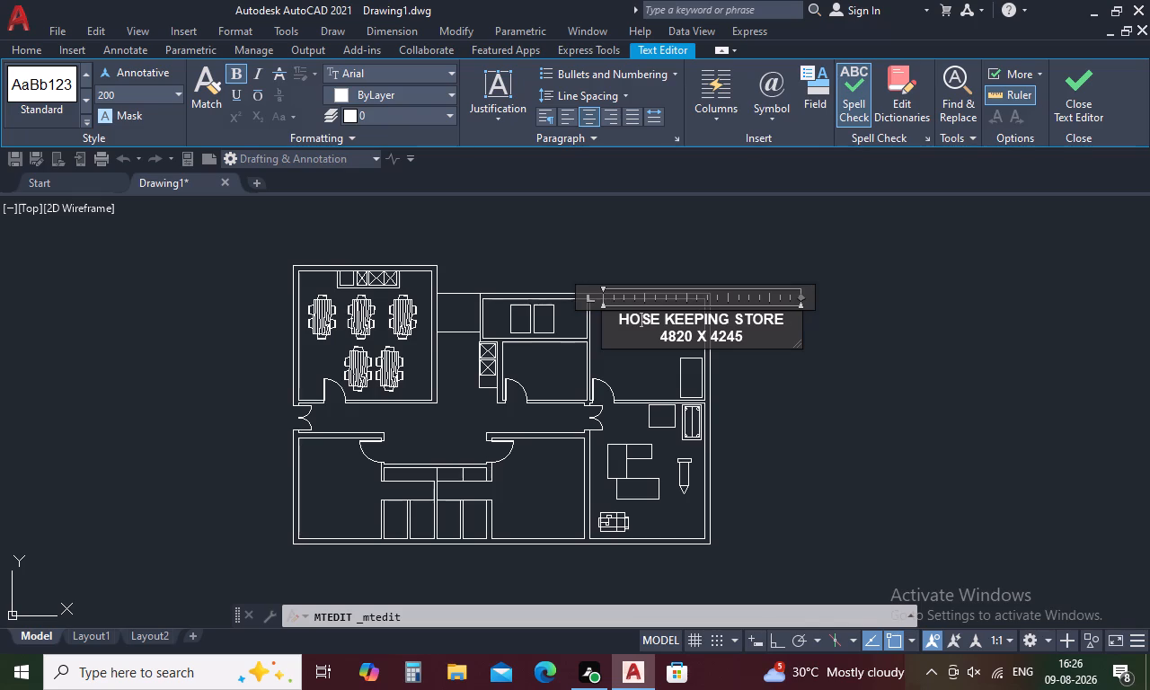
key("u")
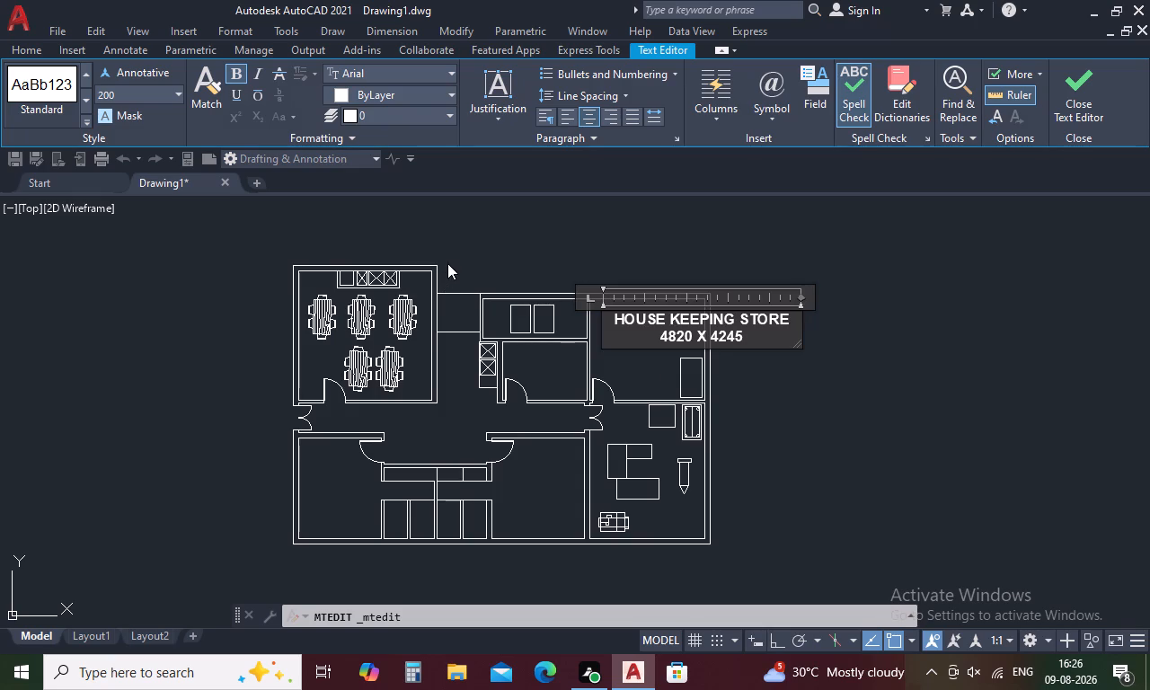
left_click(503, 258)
Copy the HOUSE KEEPING STORE label and paste it into the small room with a door just left of that store.
left_click(625, 314)
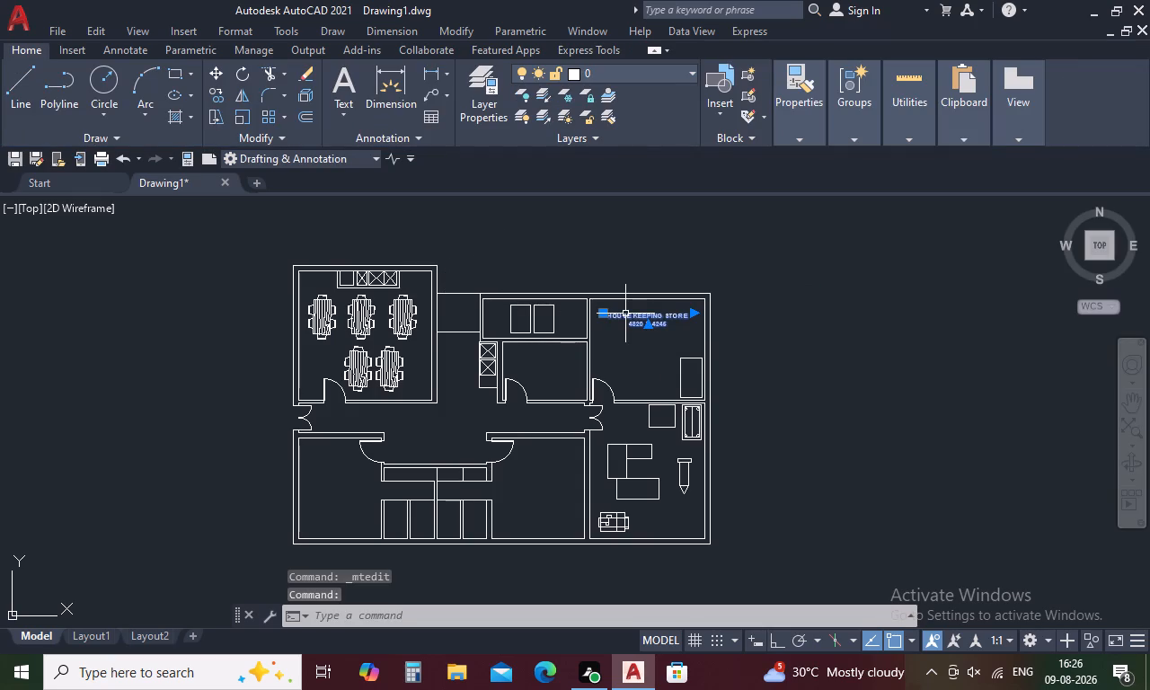
key("ctrl+c")
key("ctrl+v")
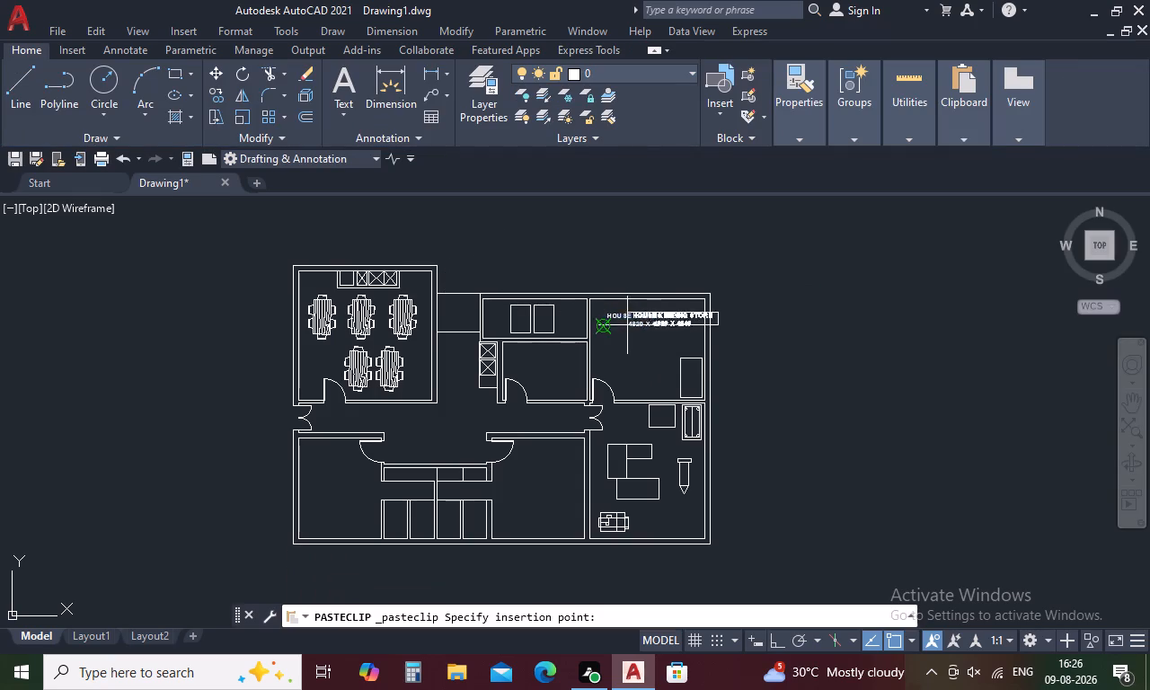
scroll(507, 367, "up", 3)
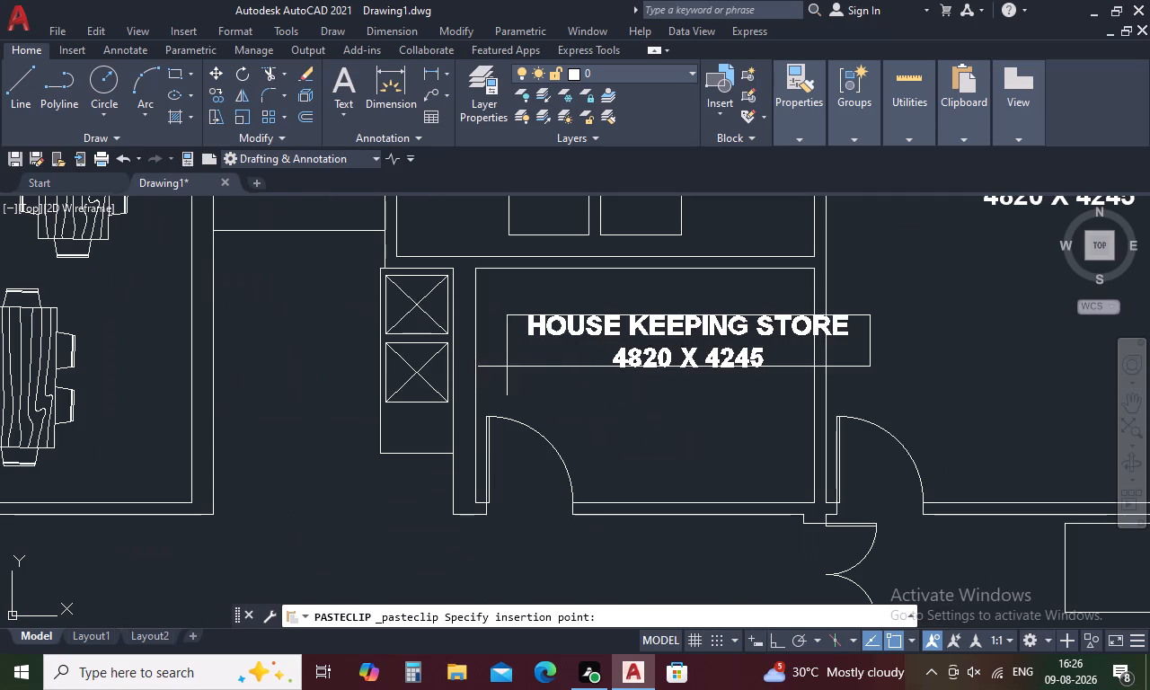
left_click(460, 354)
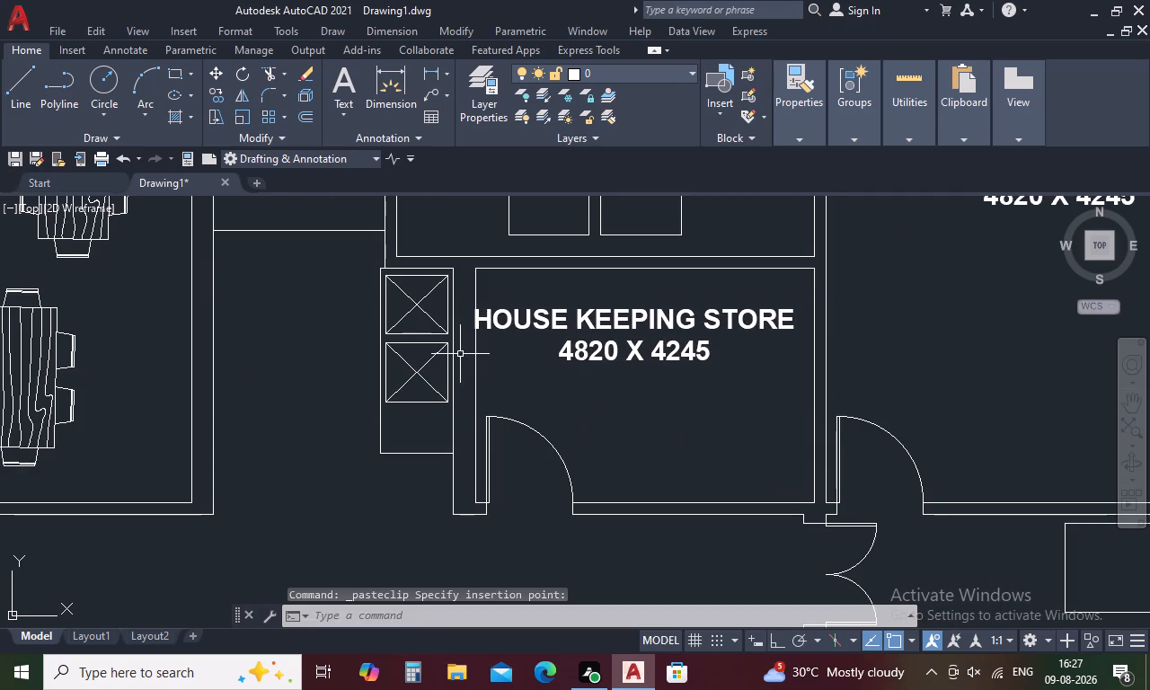
Move the pasted label sideways until it sits centered between the small room's side walls.
left_click(530, 325)
right_click(531, 325)
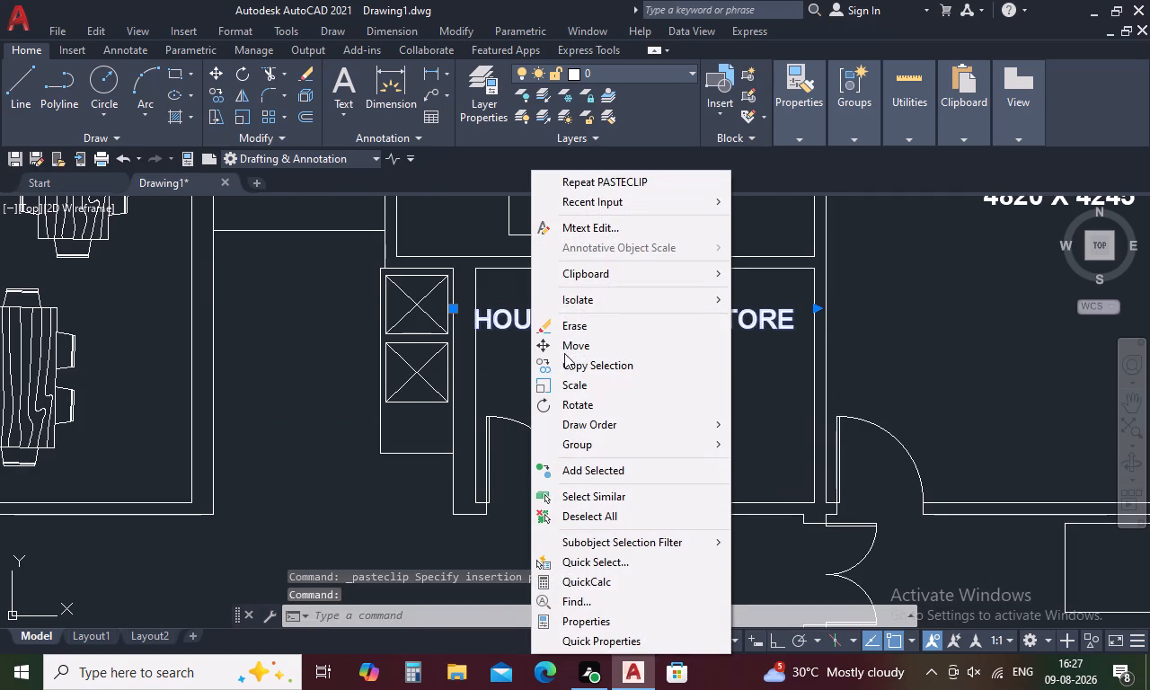
left_click(567, 345)
left_click(595, 327)
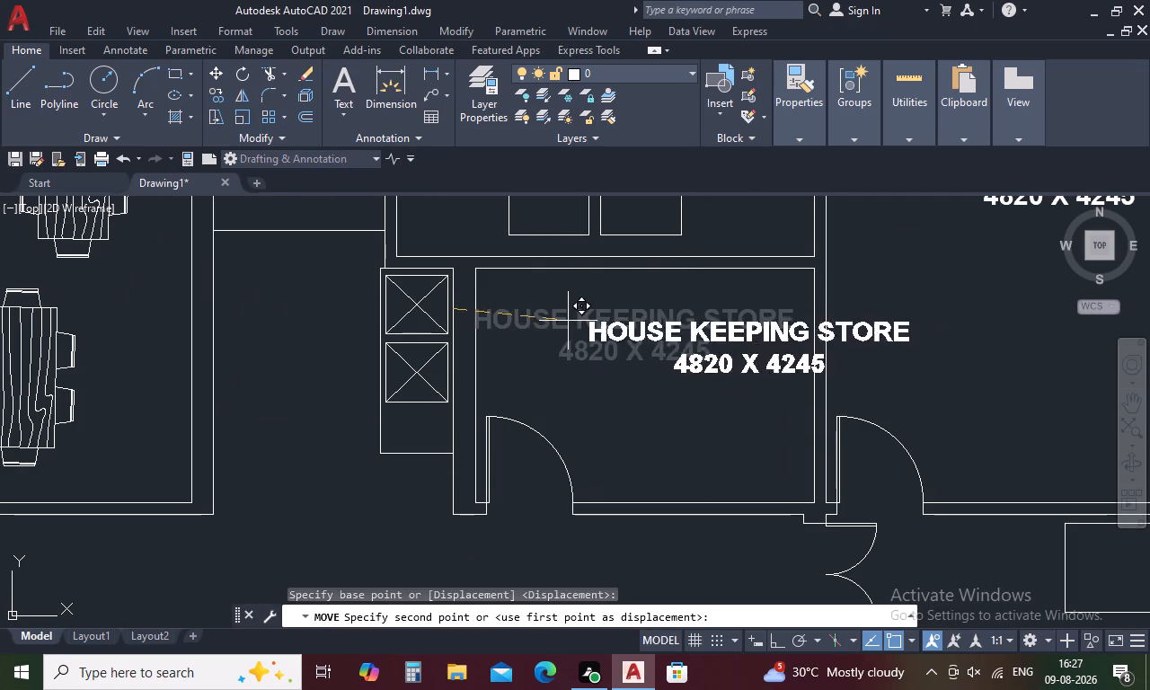
left_click(470, 300)
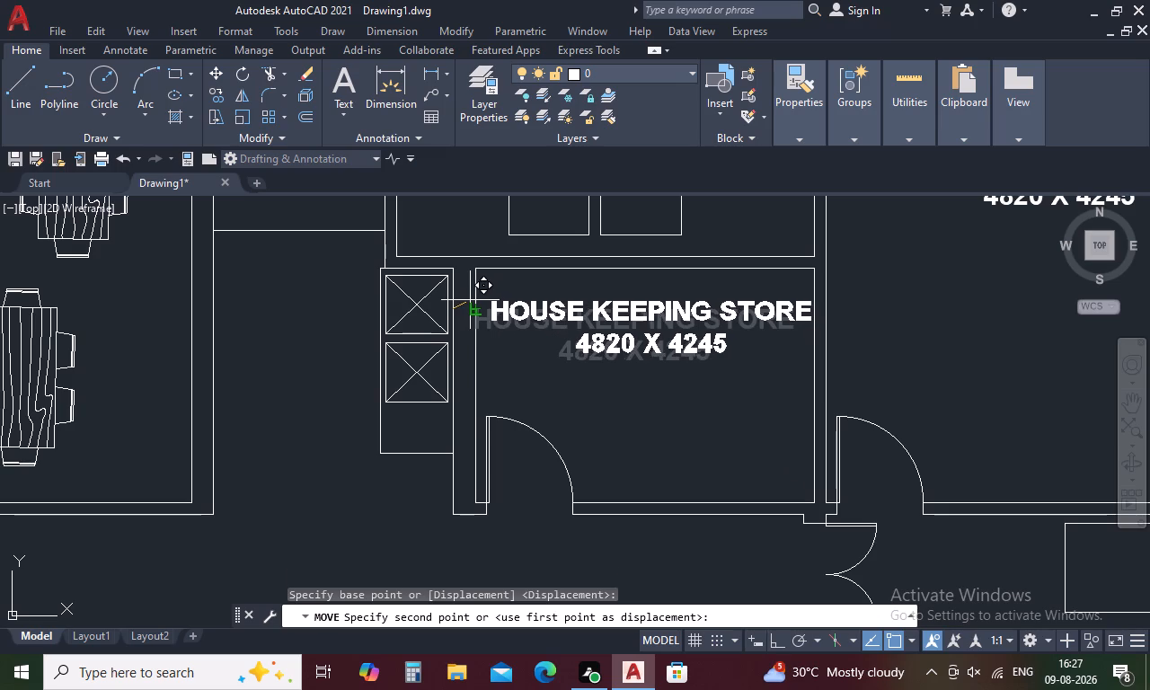
left_click(650, 324)
right_click(650, 324)
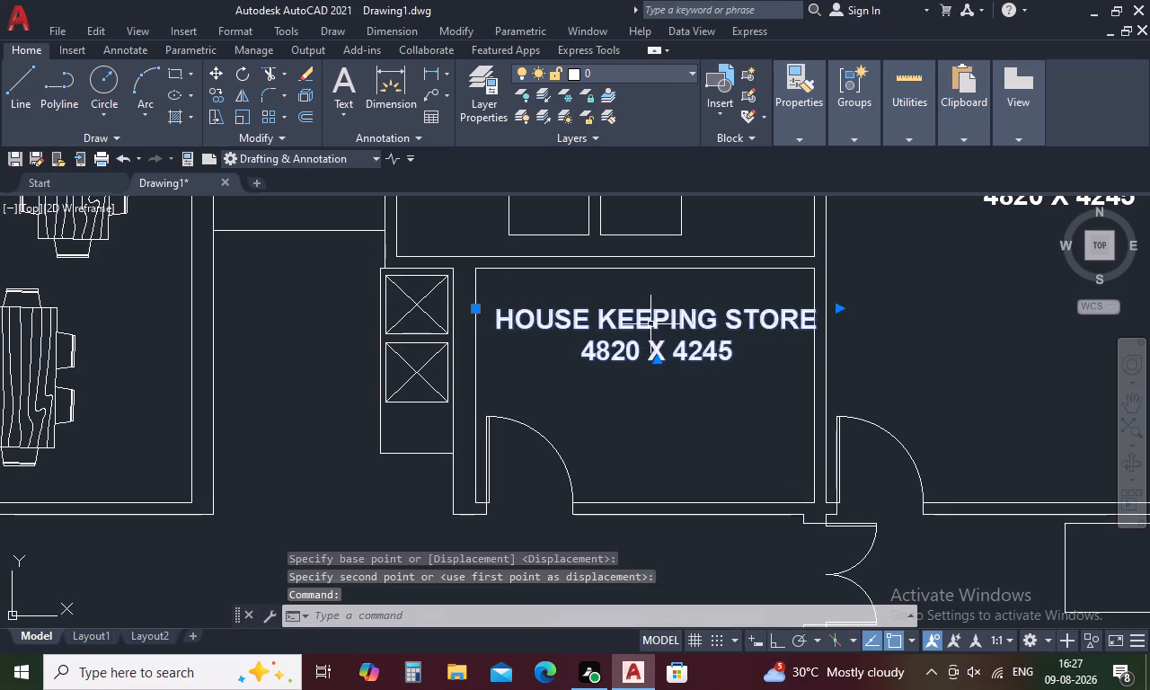
left_click(676, 344)
left_click(655, 353)
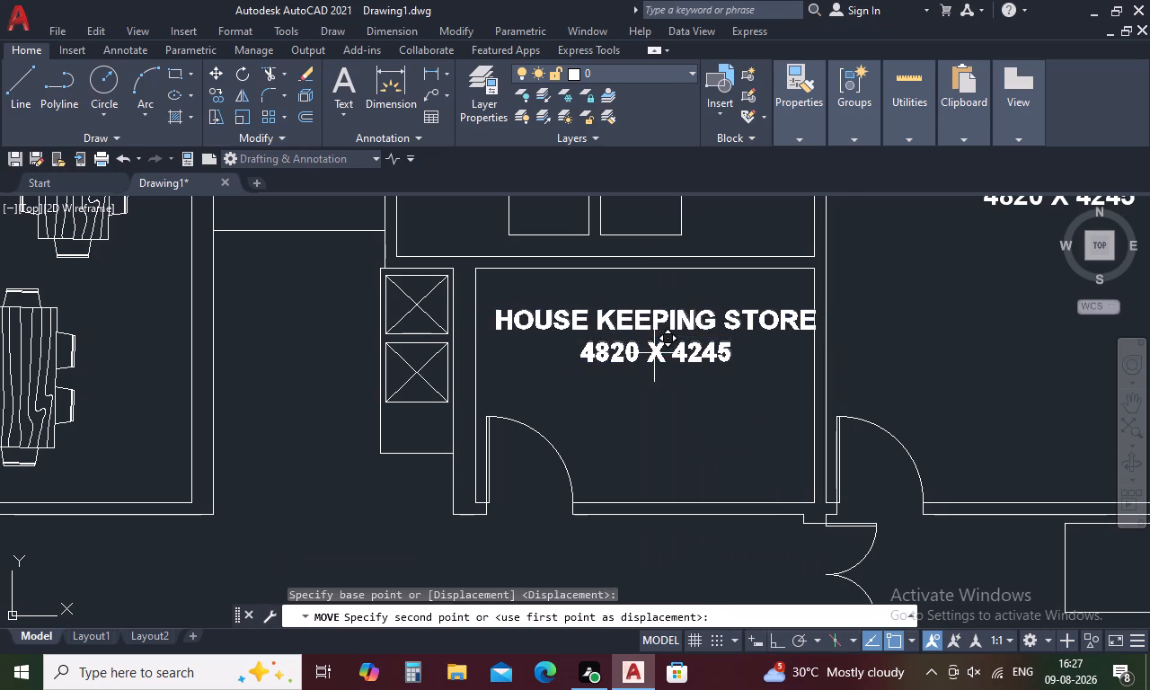
left_click(645, 353)
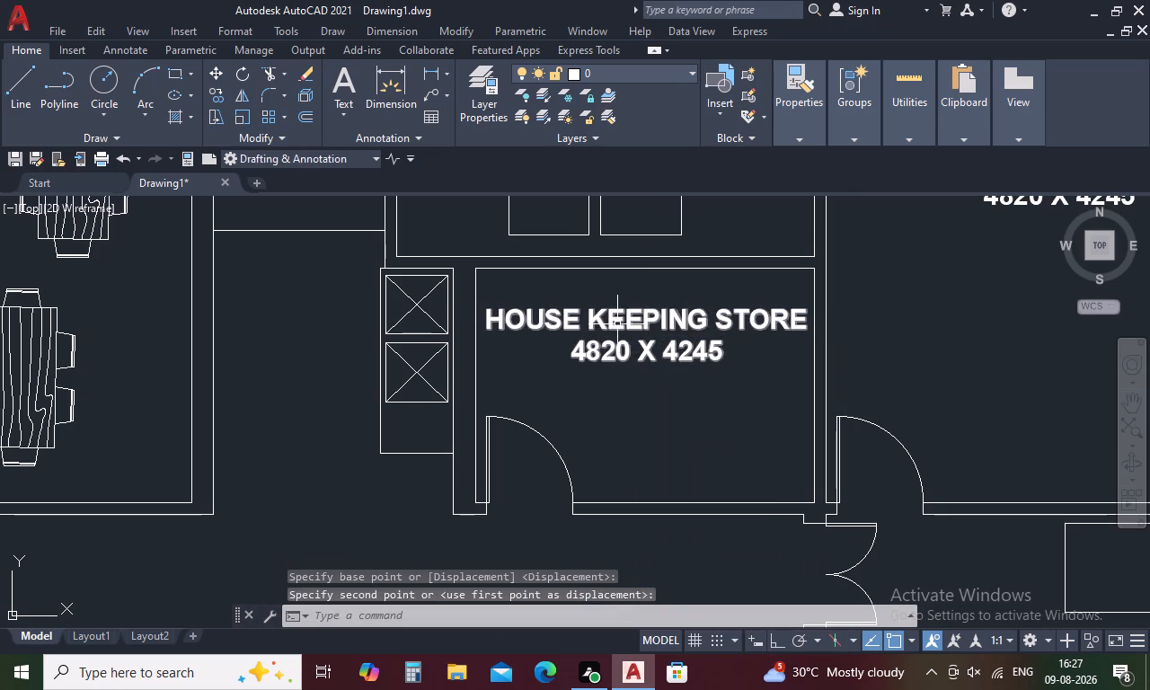
Shorten the first line of the small room's copied label to STORE.
double_click(617, 324)
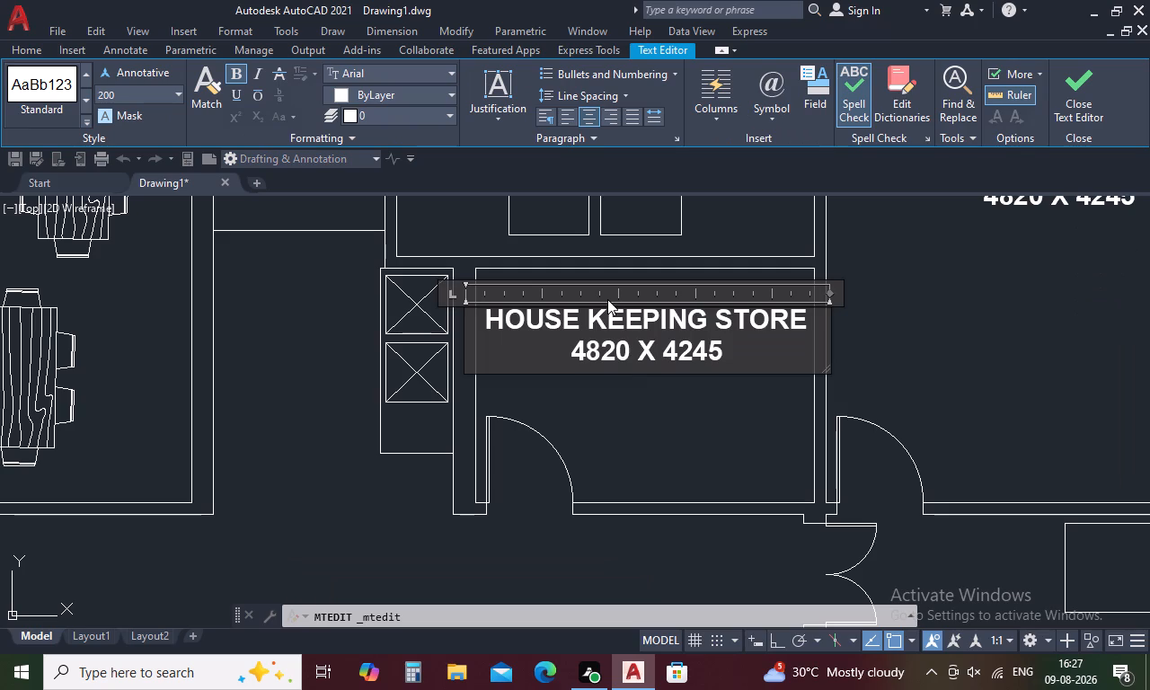
left_click(704, 325)
key("BackSpace")
key("BackSpace")
key("BackSpace")
key("BackSpace")
key("BackSpace")
key("BackSpace")
key("BackSpace")
key("BackSpace")
key("BackSpace")
key("BackSpace")
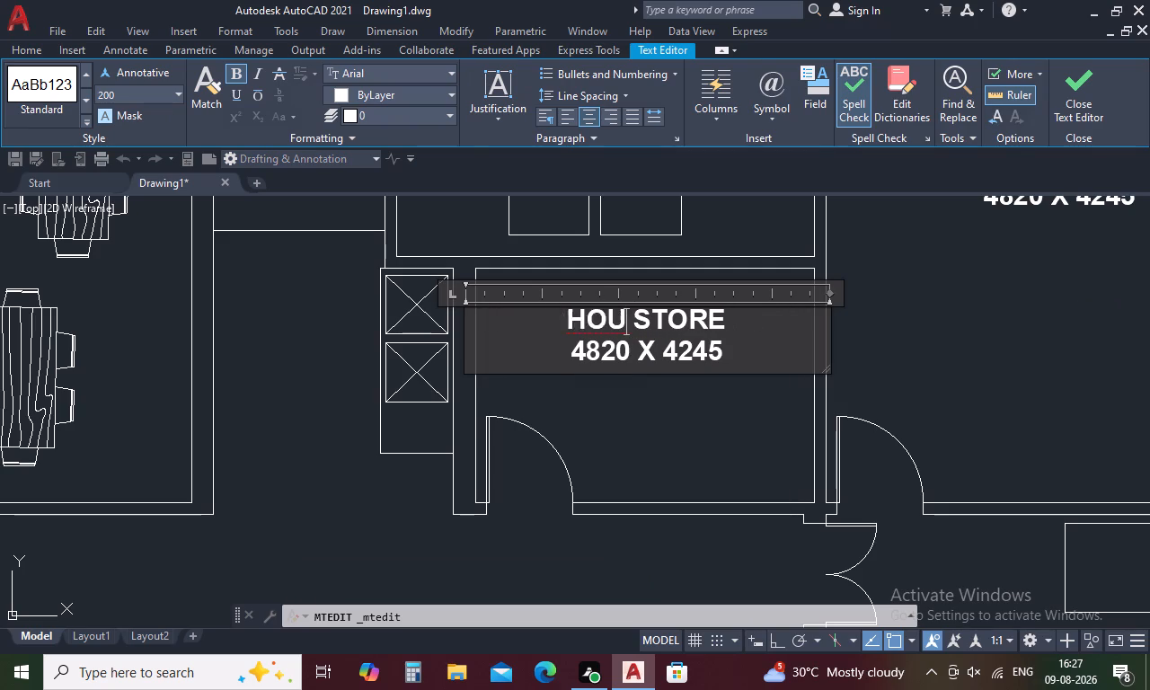
key("BackSpace")
key("BackSpace")
key("BackSpace")
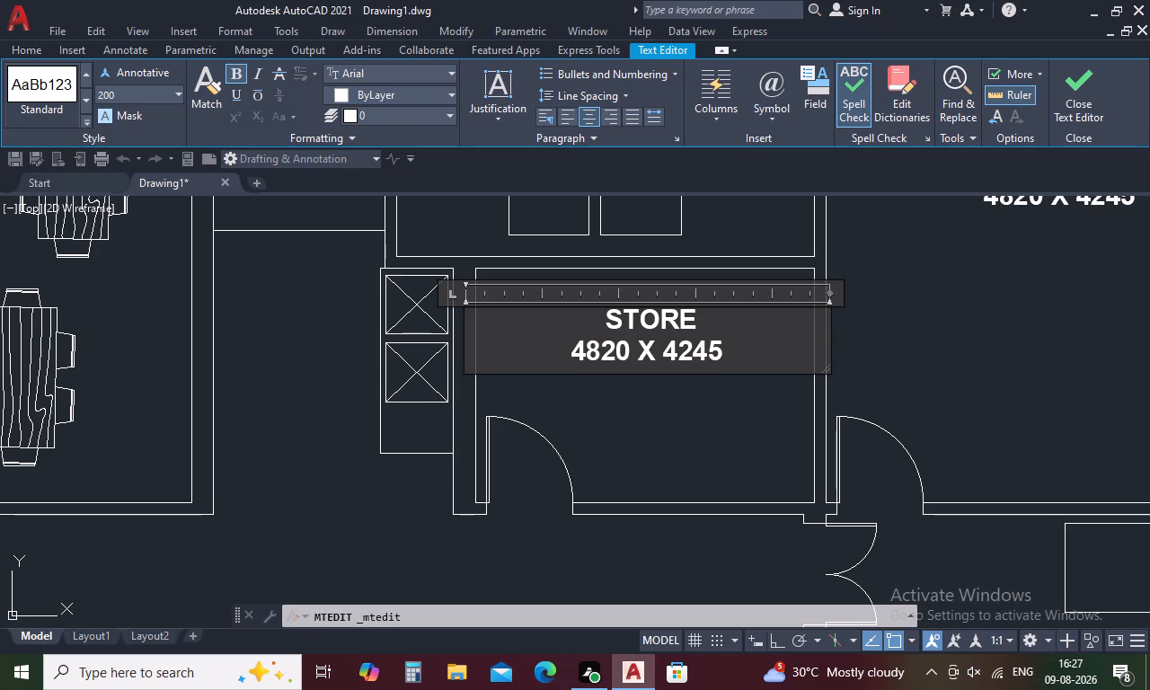
Change the second line of the STORE label to 3545 X 3460 and finish editing it.
left_click(628, 350)
key("BackSpace")
key("BackSpace")
key("BackSpace")
key("BackSpace")
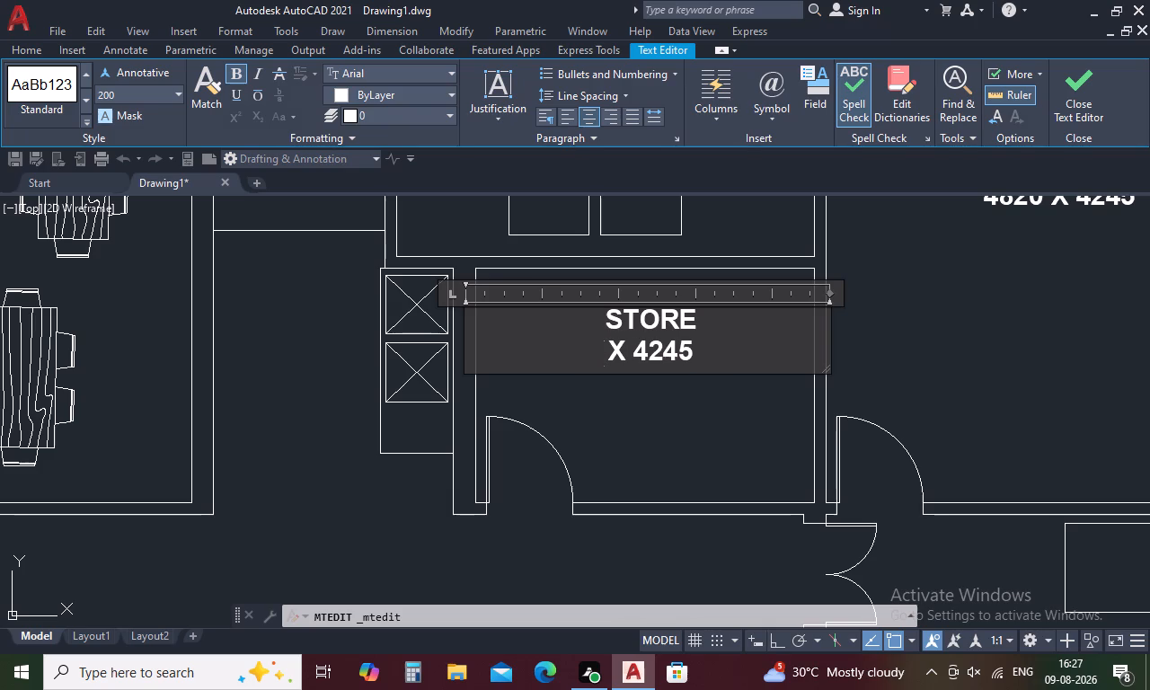
key("3")
type("545")
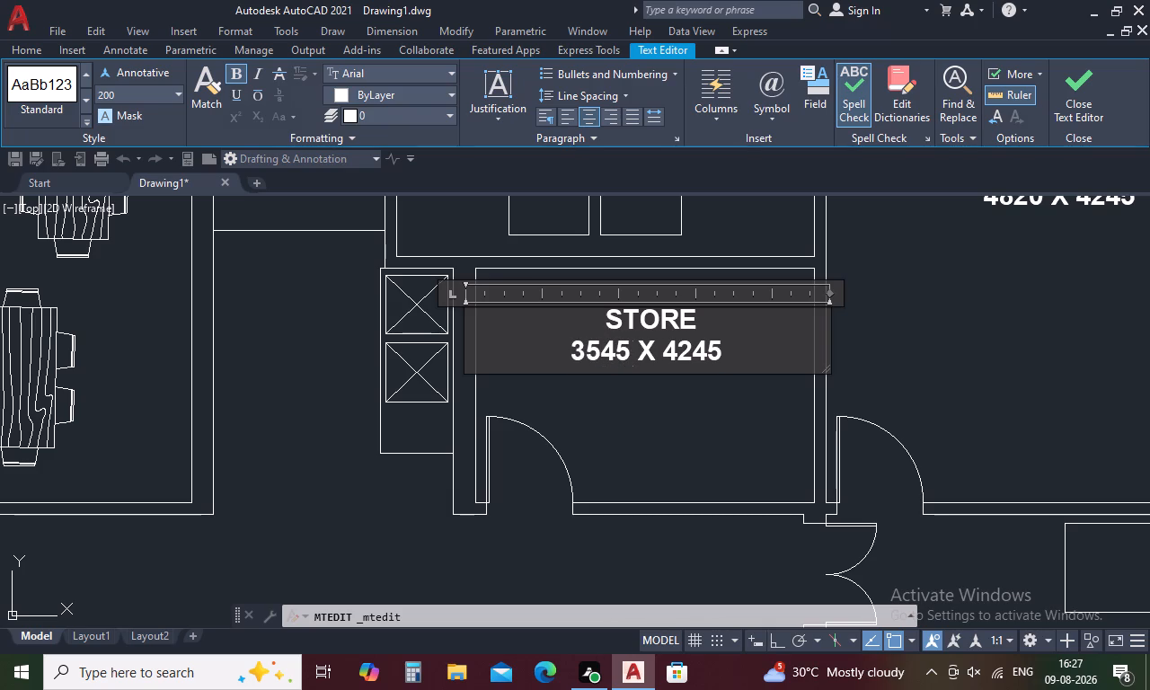
left_click(715, 352)
key("BackSpace")
key("BackSpace")
key("BackSpace")
key("BackSpace")
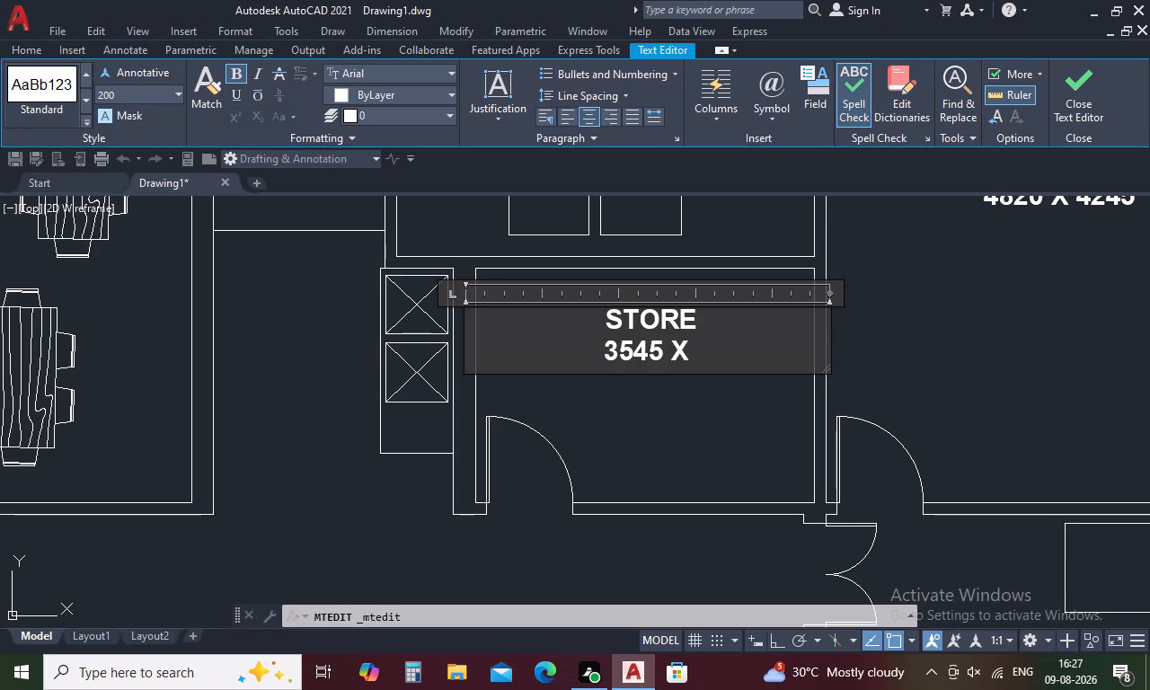
type("34")
type("60")
left_click(693, 392)
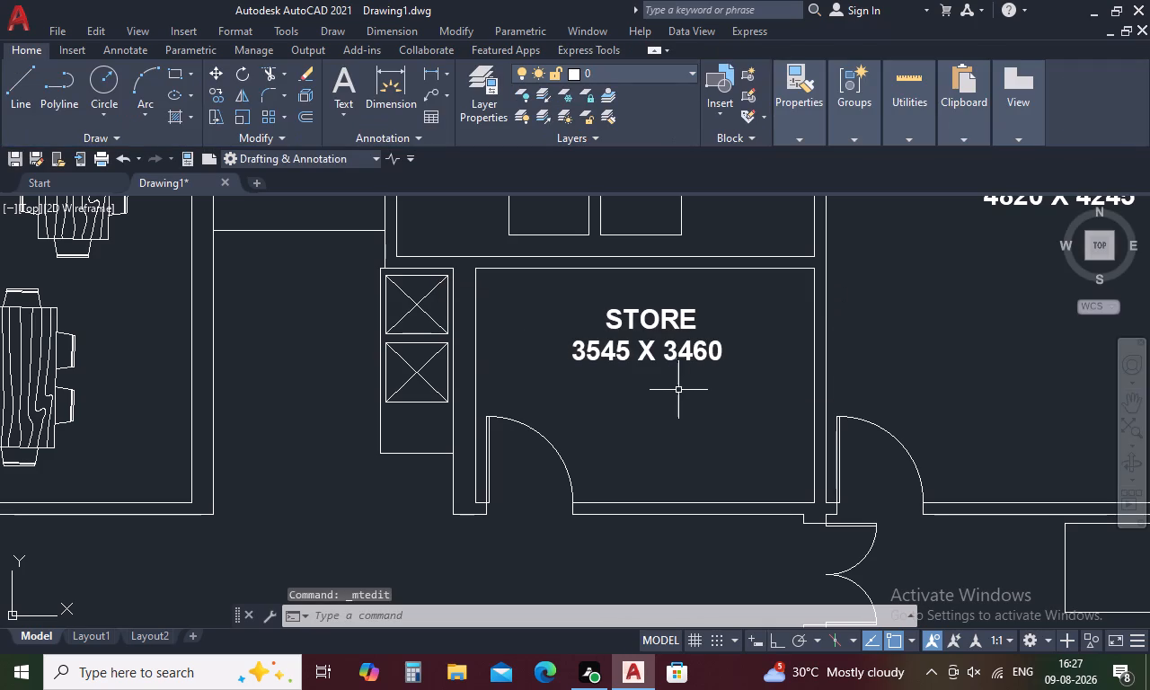
Paste another copy of the HOUSE KEEPING STORE label into the furnished lower-right room, just above the L-shaped desk.
scroll(636, 393, "down", 3)
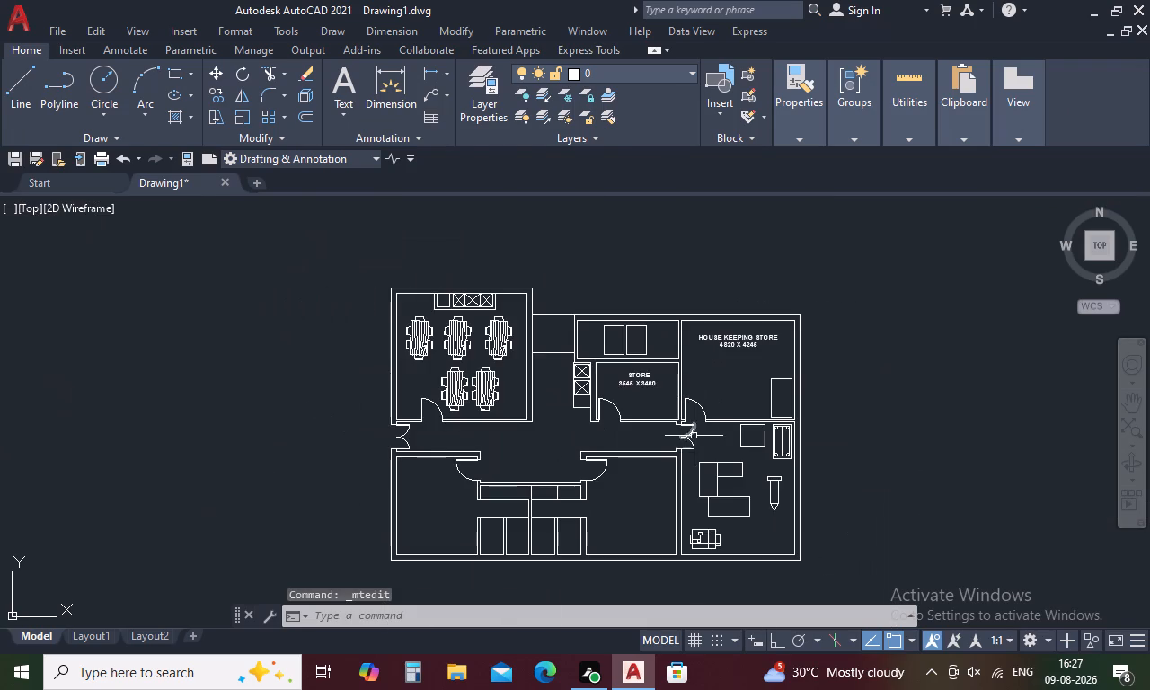
scroll(740, 463, "up", 3)
key("ctrl+v")
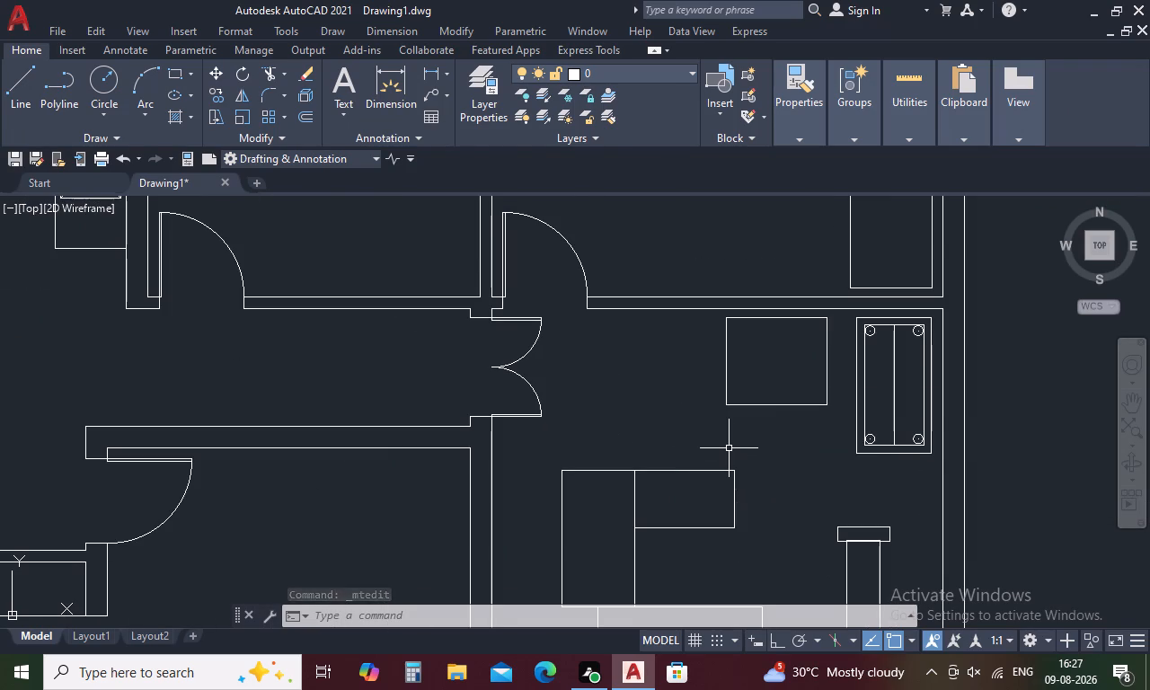
left_click(532, 463)
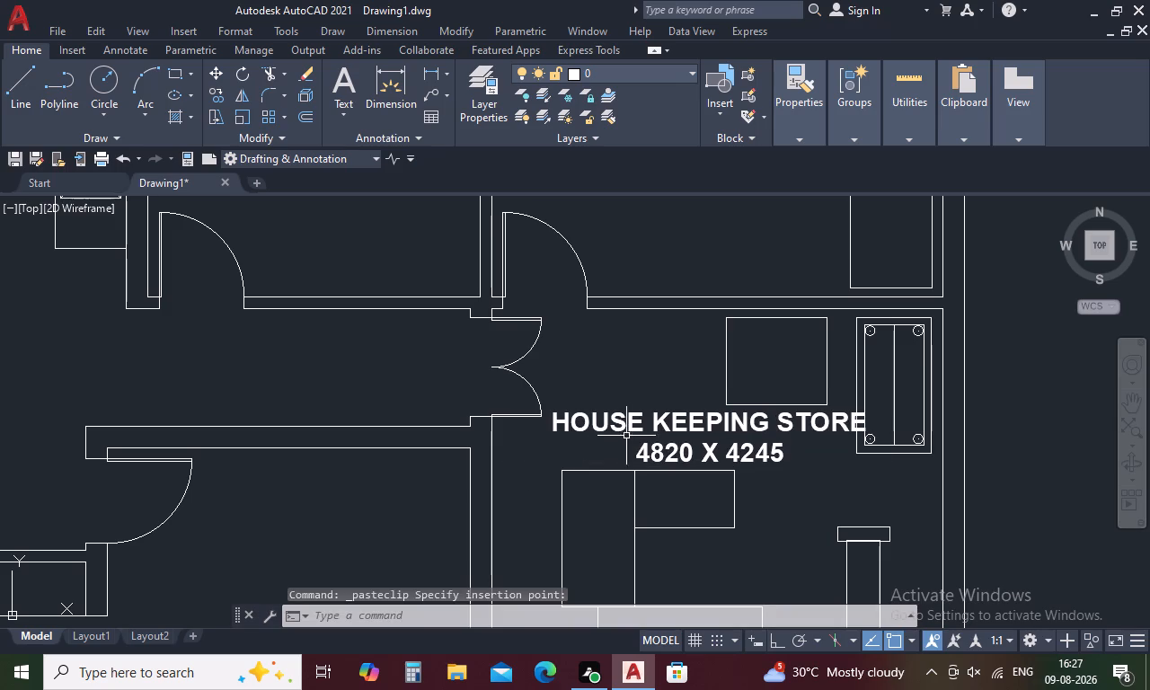
Move the pasted HOUSE KEEPING STORE label slightly left, towards the double door of the furnished lower-right room.
left_click(634, 424)
right_click(634, 424)
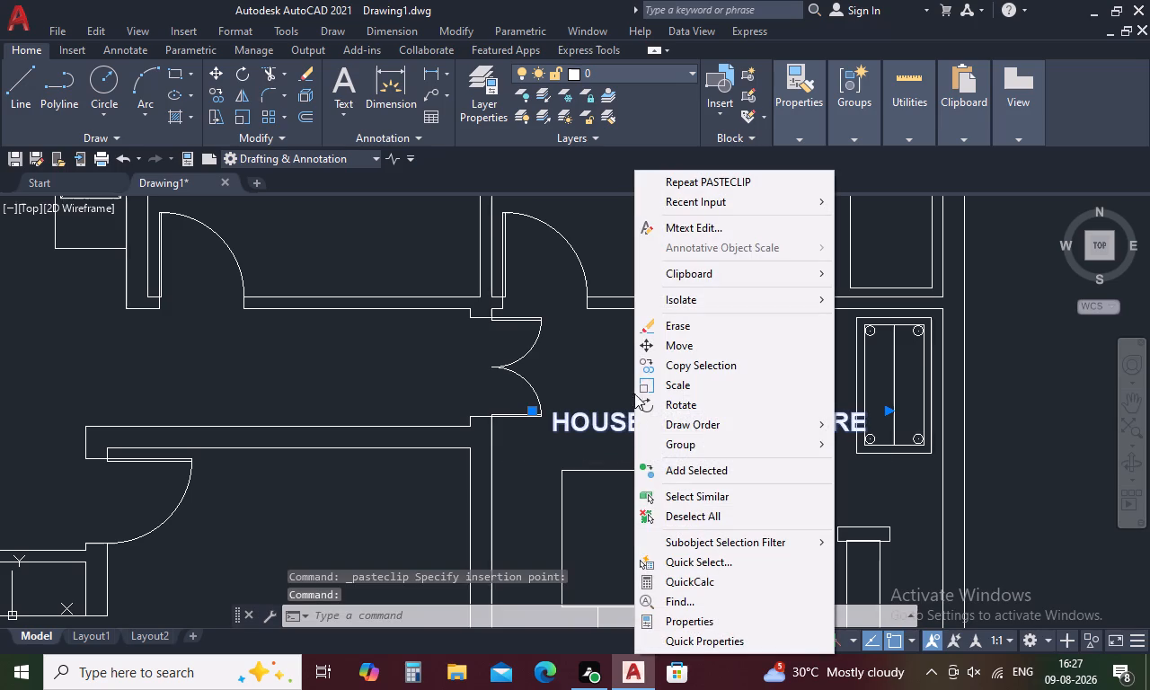
left_click(647, 343)
left_click(568, 425)
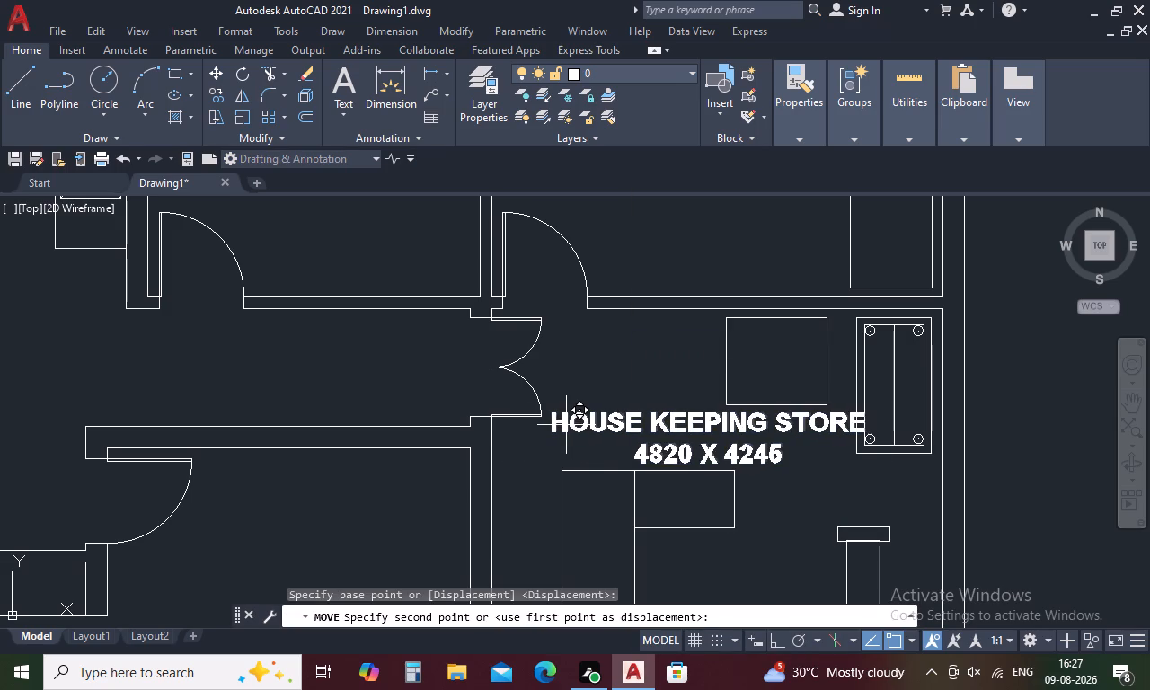
scroll(555, 428, "up", 3)
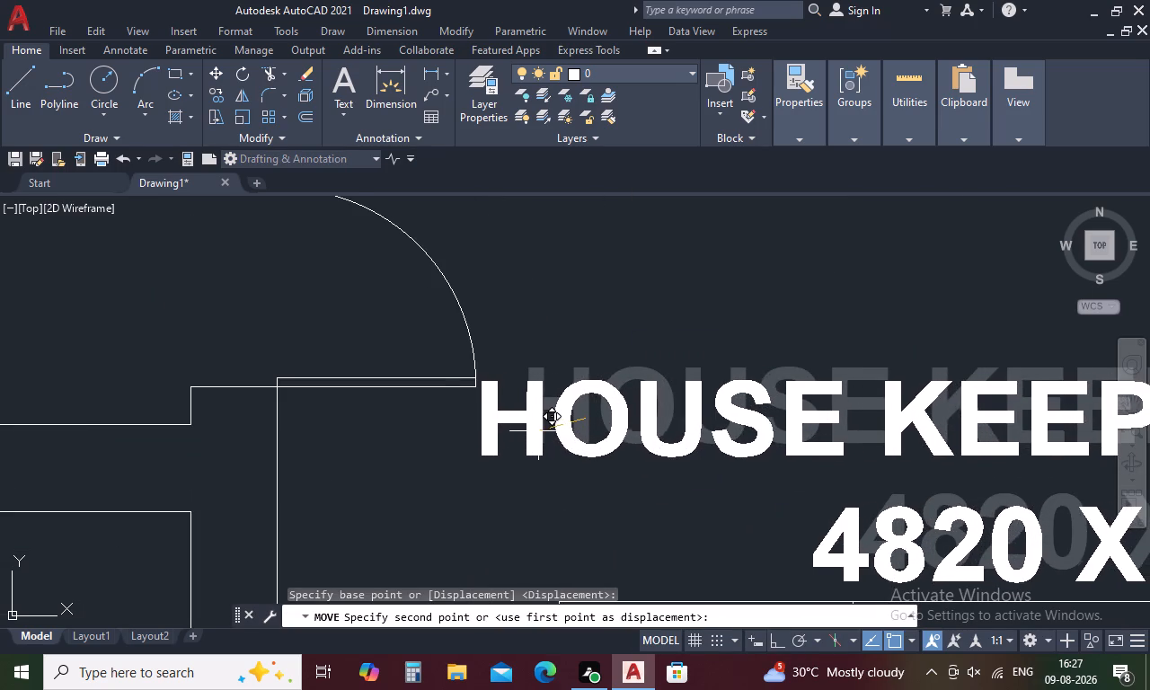
left_click(537, 429)
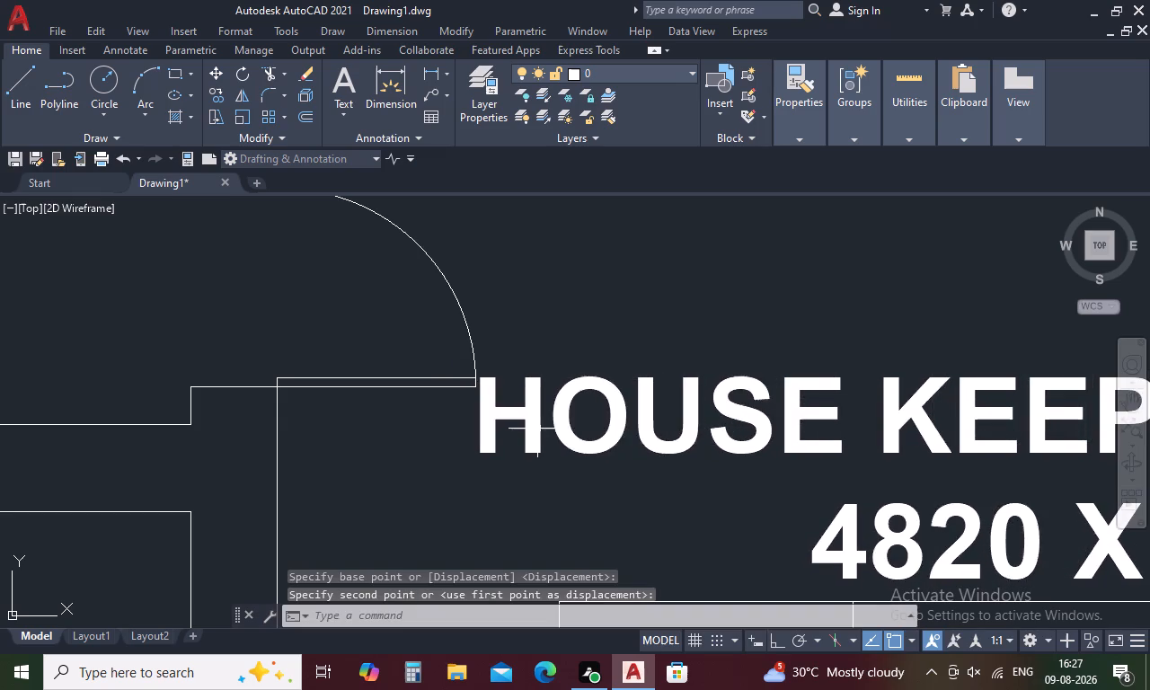
Replace the first line of the label in the furnished lower-right room with LAUNDRY.
scroll(543, 428, "down", 3)
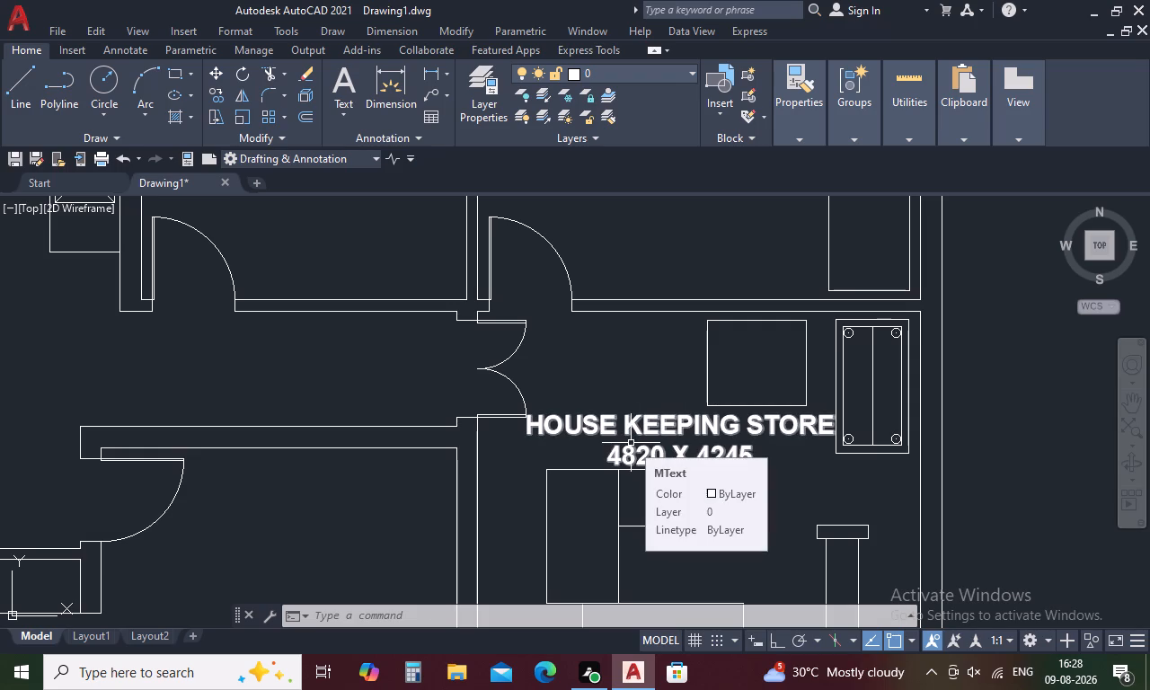
double_click(636, 429)
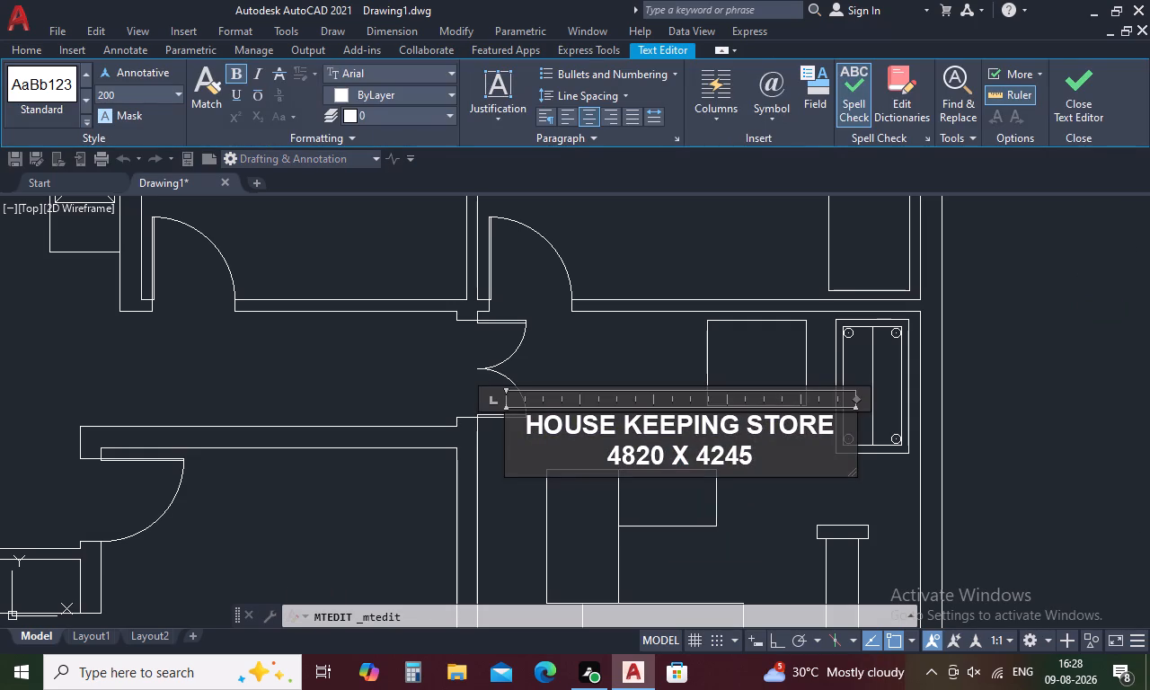
left_click(834, 422)
key("BackSpace")
key("BackSpace")
key("BackSpace")
key("BackSpace")
key("BackSpace")
key("BackSpace")
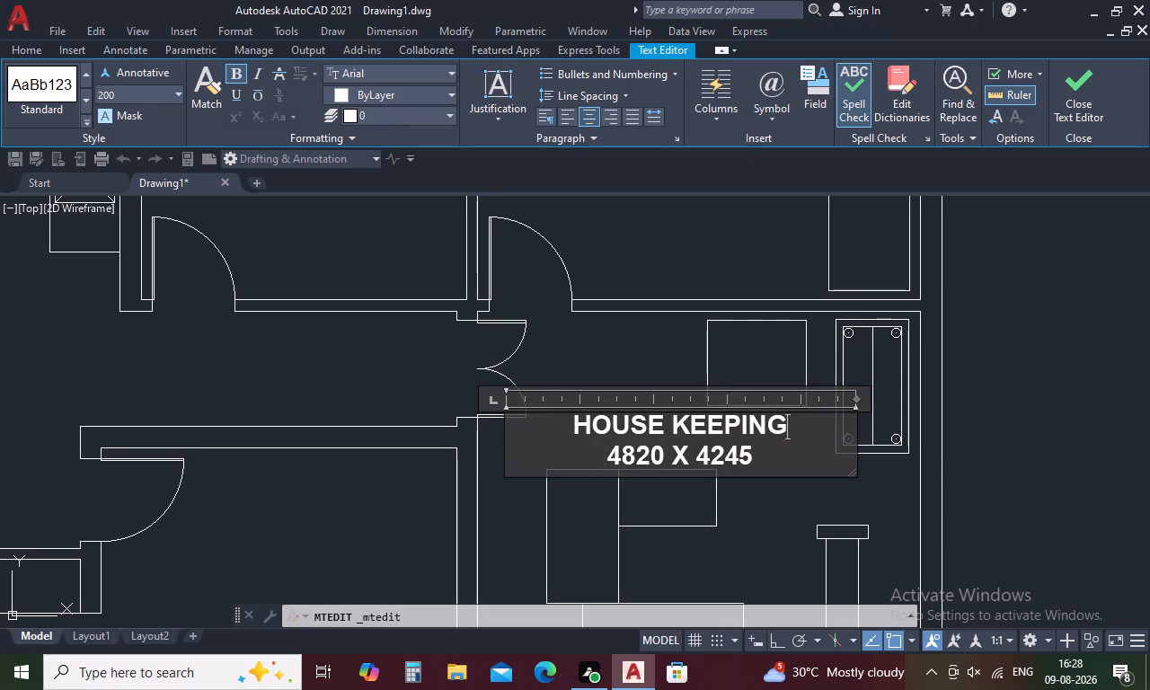
key("BackSpace")
key("BackSpace")
key("BackSpace")
key("BackSpace")
key("BackSpace")
key("BackSpace")
key("BackSpace")
key("BackSpace")
key("BackSpace")
key("BackSpace")
key("BackSpace")
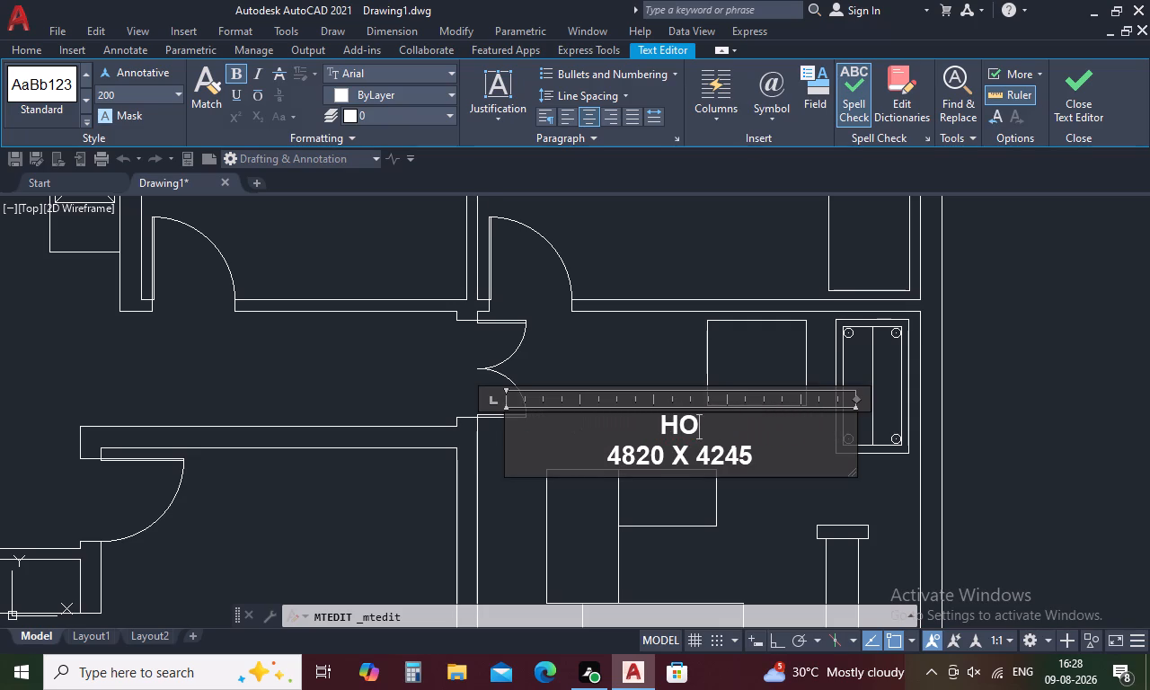
key("BackSpace")
key("BackSpace")
key("l")
type("AU")
key("n")
type("DRY")
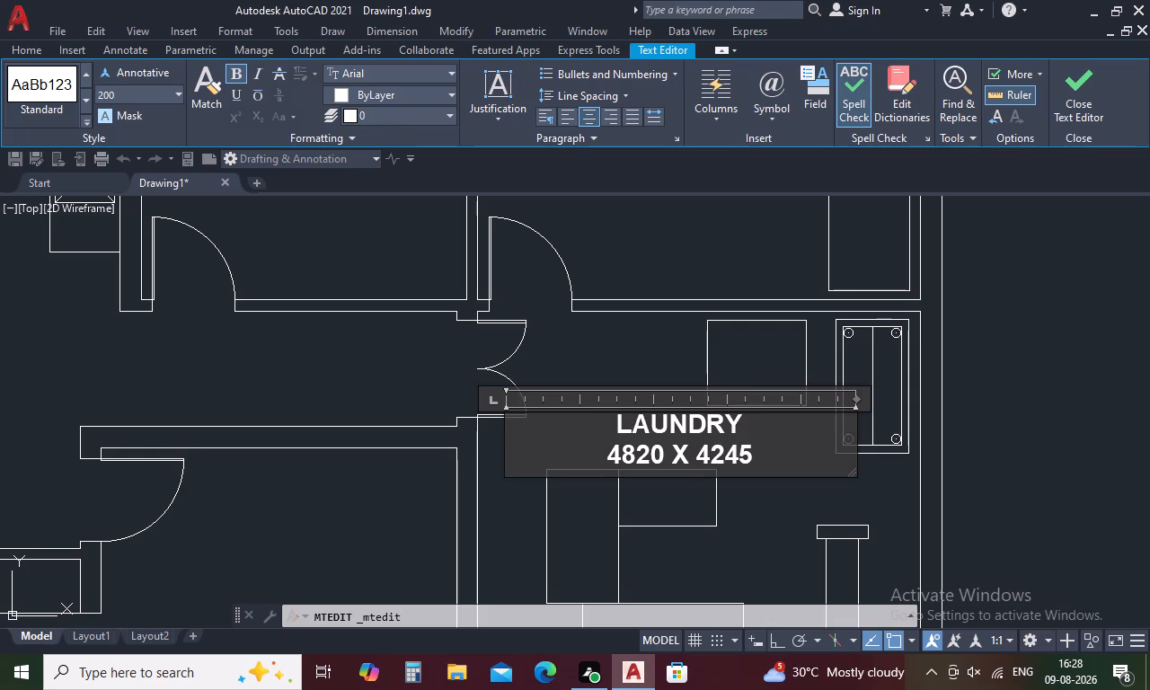
Change the second line of the LAUNDRY label to 4820 X 5685 and finish editing it.
left_click(751, 452)
key("BackSpace")
key("BackSpace")
key("BackSpace")
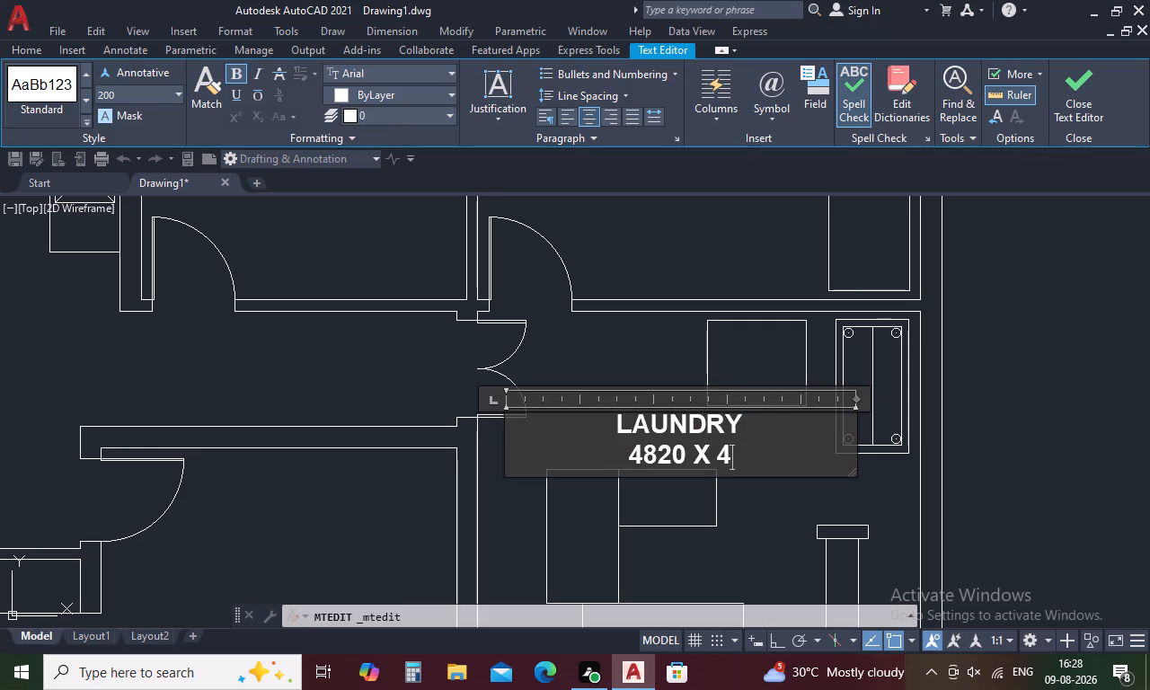
key("BackSpace")
key("5")
type("685")
left_click(761, 509)
Paste another copy of the HOUSE KEEPING STORE label into the empty room directly left of the laundry.
scroll(756, 496, "down", 2)
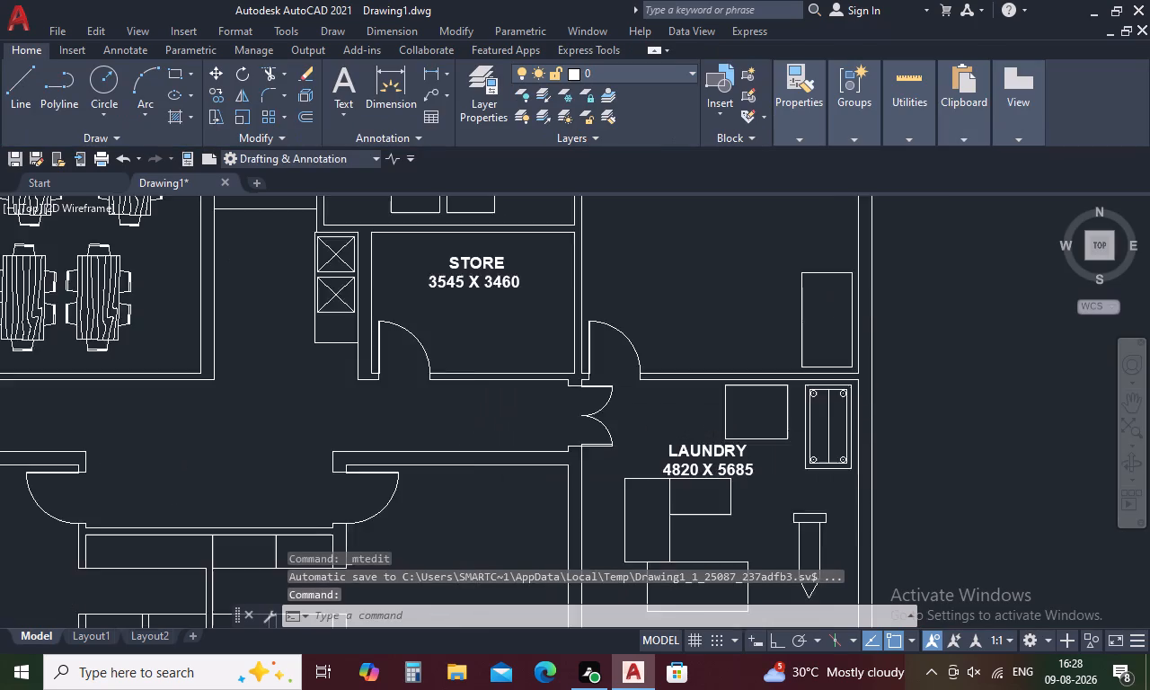
middle_click_drag(758, 509, 794, 375)
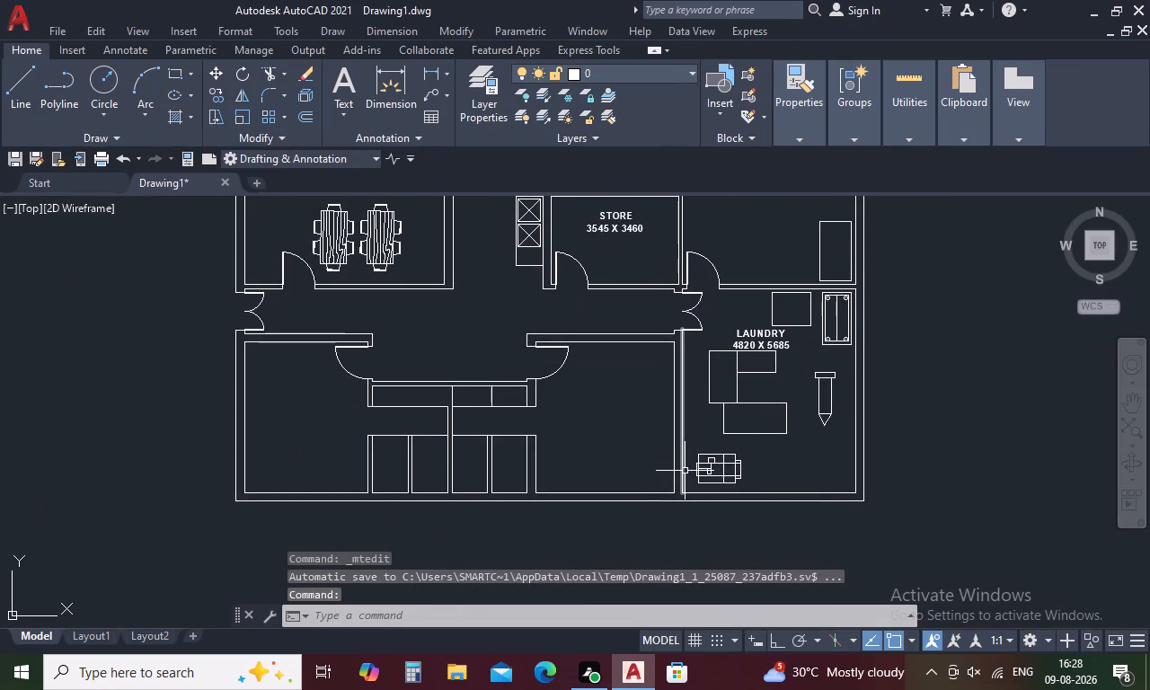
key("ctrl+v")
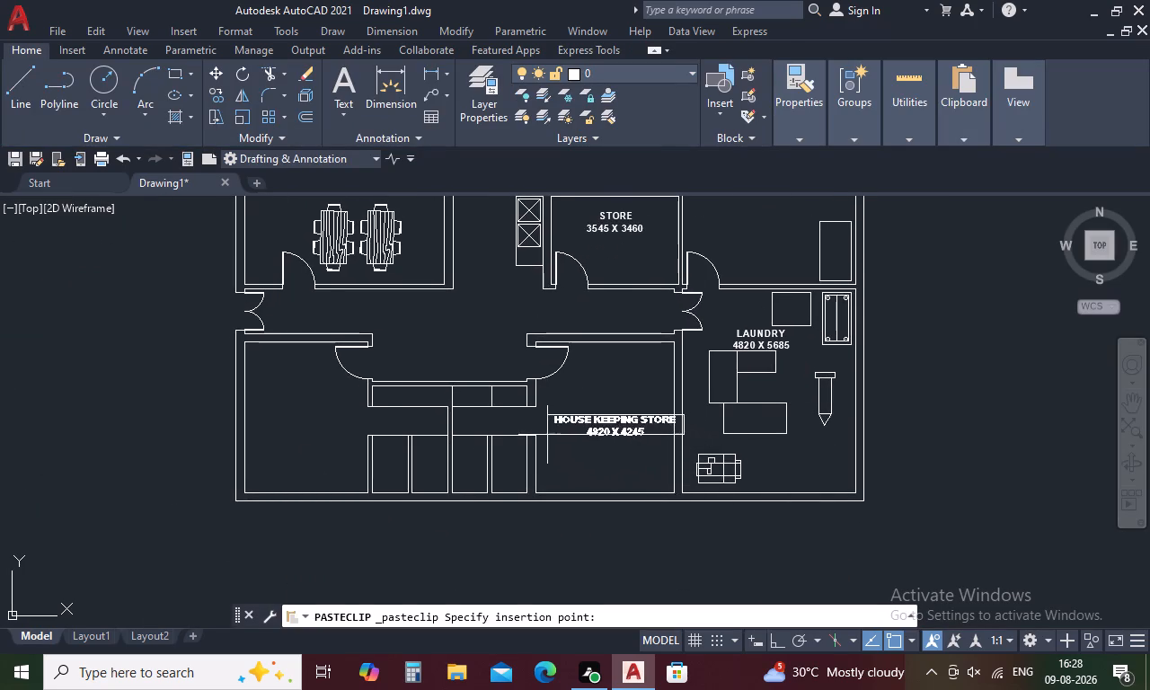
left_click(535, 428)
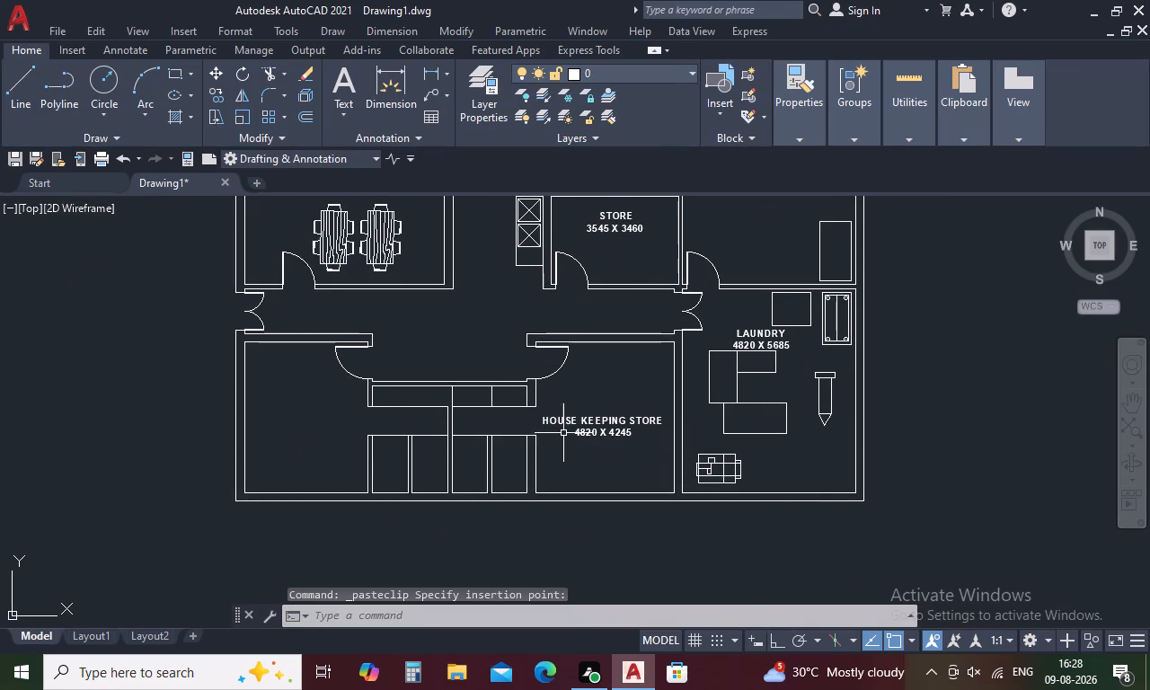
Open the newly pasted label for editing at the end of its first line.
double_click(575, 422)
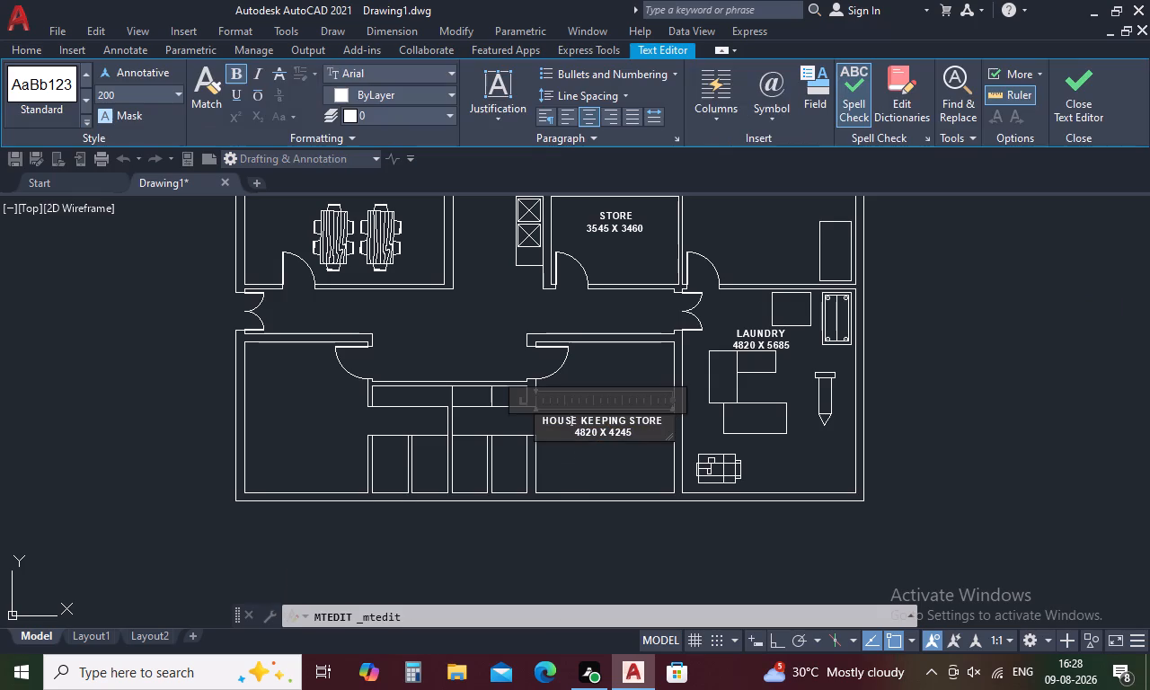
left_click(662, 418)
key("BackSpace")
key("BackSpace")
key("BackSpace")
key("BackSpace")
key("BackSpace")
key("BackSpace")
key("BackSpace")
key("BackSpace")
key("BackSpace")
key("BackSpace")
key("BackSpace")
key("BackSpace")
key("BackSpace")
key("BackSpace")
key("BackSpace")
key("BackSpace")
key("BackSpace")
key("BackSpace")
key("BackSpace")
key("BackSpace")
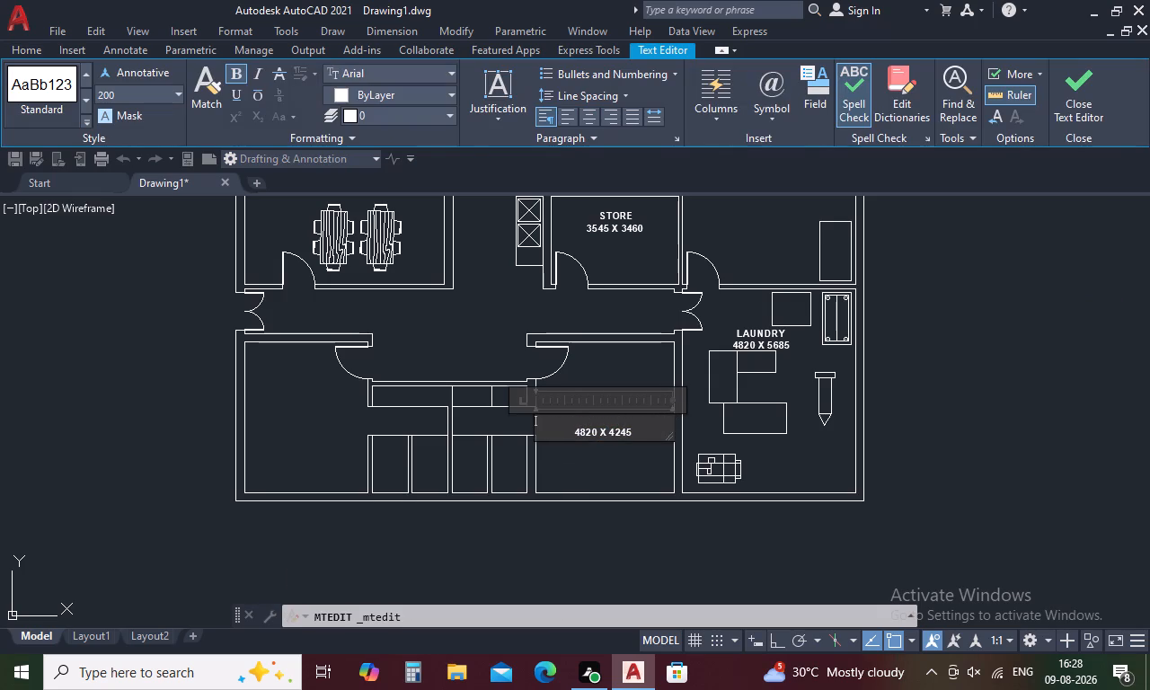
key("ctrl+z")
Replace the label's first line with MALE LOCKER ROOM, keeping the line centered.
key("BackSpace")
key("BackSpace")
key("BackSpace")
key("BackSpace")
key("BackSpace")
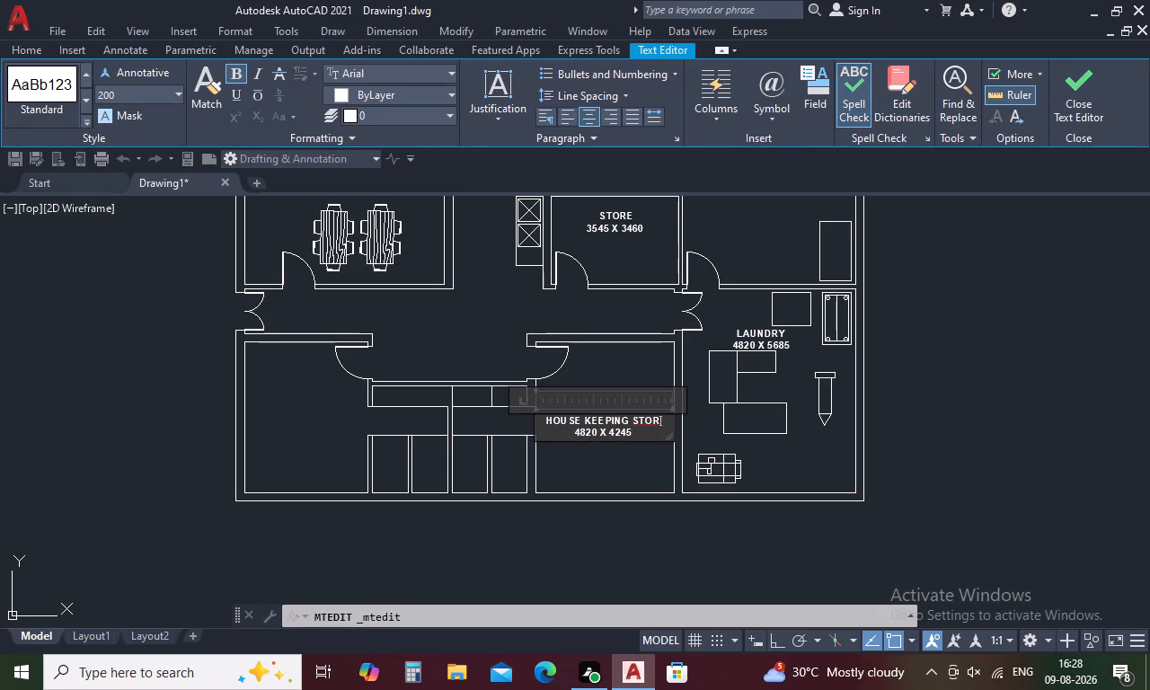
key("BackSpace")
key("BackSpace")
key("BackSpace")
key("BackSpace")
key("BackSpace")
key("BackSpace")
key("BackSpace")
key("BackSpace")
key("BackSpace")
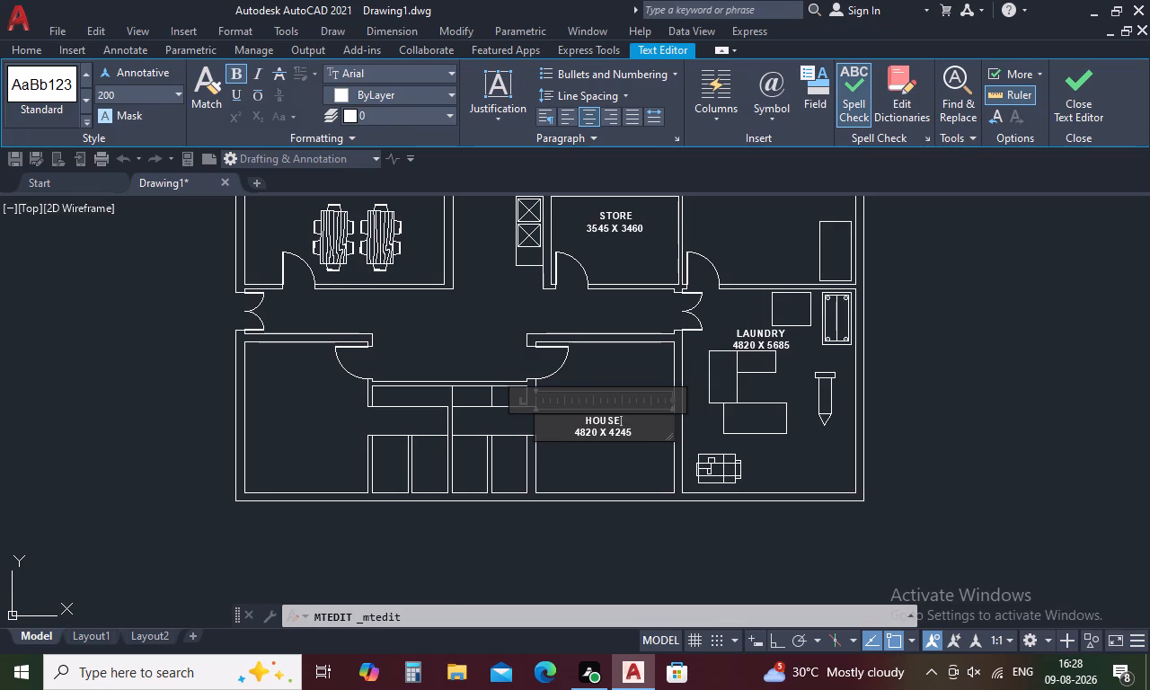
key("BackSpace")
key("BackSpace")
key("BackSpace")
key("BackSpace")
key("BackSpace")
key("m")
key("a")
key("k")
key("e")
key("BackSpace")
key("BackSpace")
key("l")
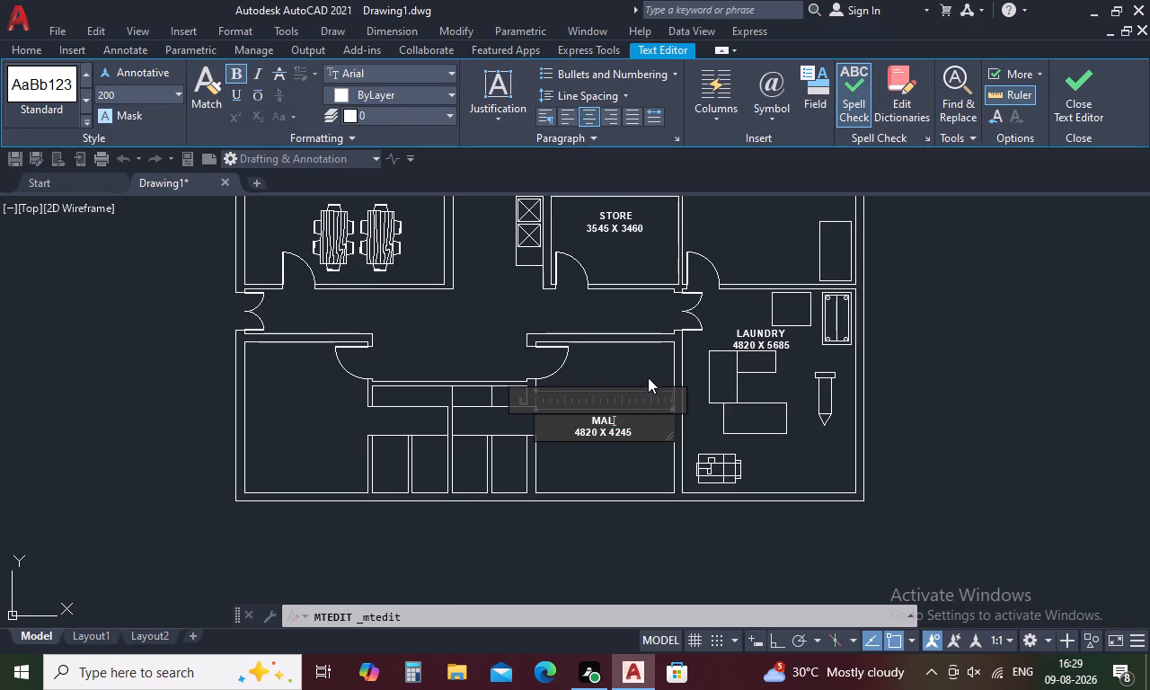
type("E LO")
type("CKER ROOM")
Change the second line of the MALE LOCKER ROOM label to 3870 X 4200 and finish editing it.
left_click(595, 430)
key("BackSpace")
key("BackSpace")
key("BackSpace")
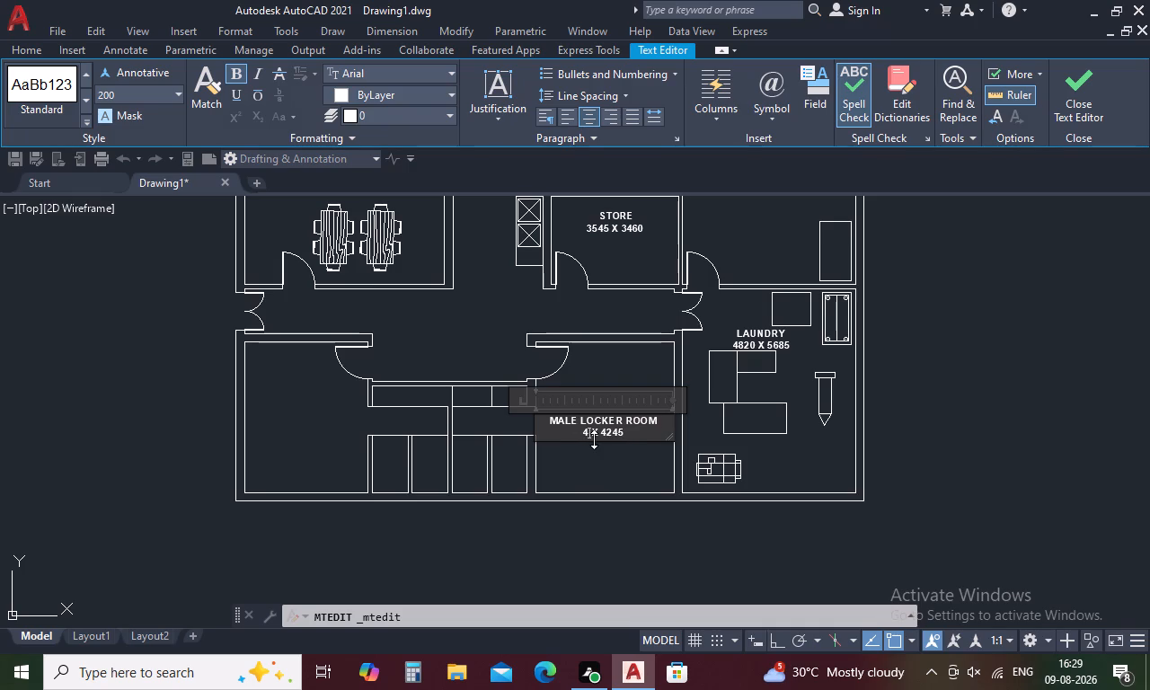
key("BackSpace")
type("387")
key("0")
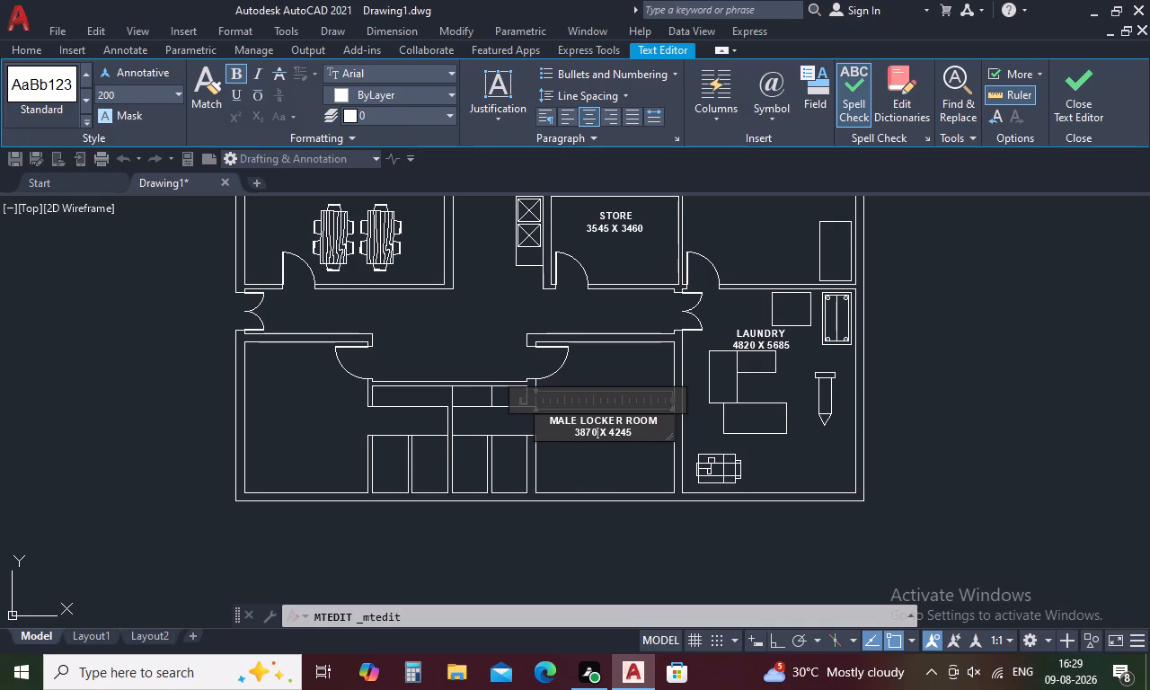
left_click(633, 430)
key("BackSpace")
key("BackSpace")
type("00")
left_click(621, 470)
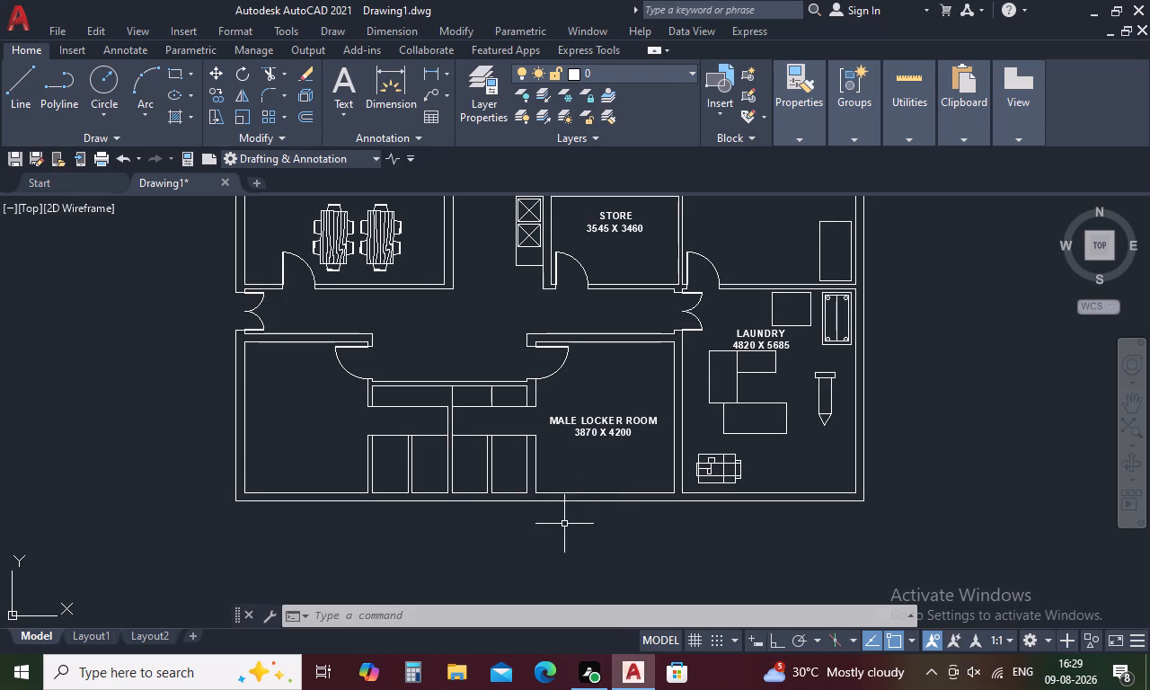
Copy the MALE LOCKER ROOM label into the matching empty room in the lower-left corner, centered between its side walls.
middle_click_drag(467, 480, 582, 475)
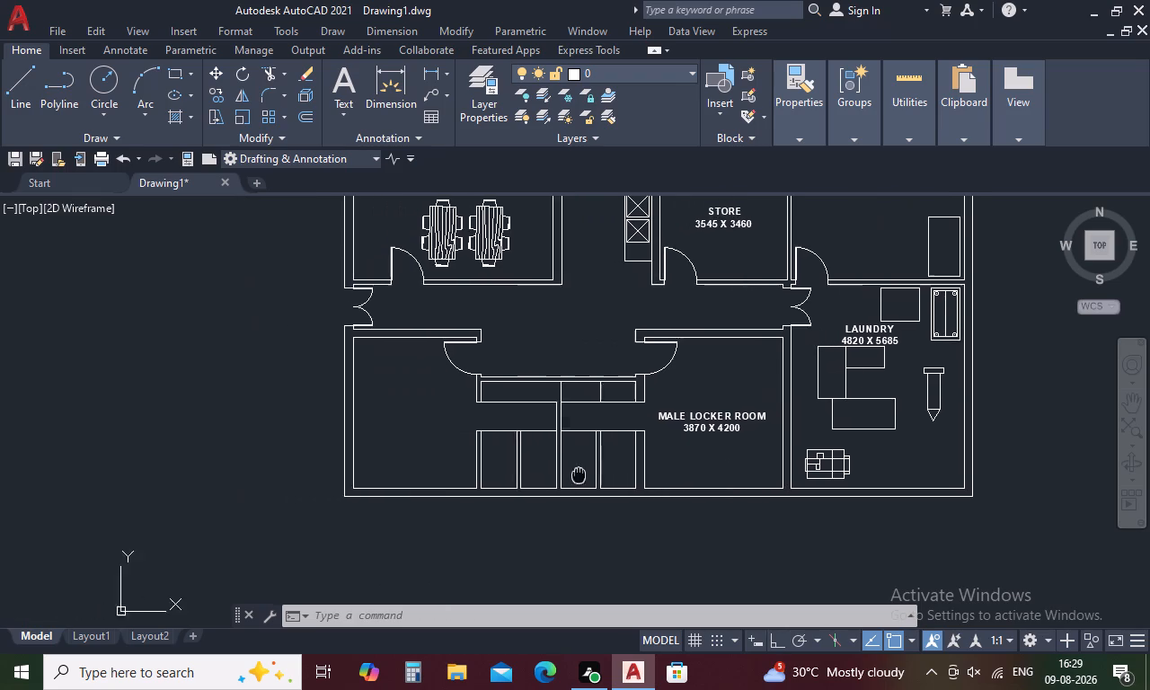
middle_click_drag(582, 475, 588, 475)
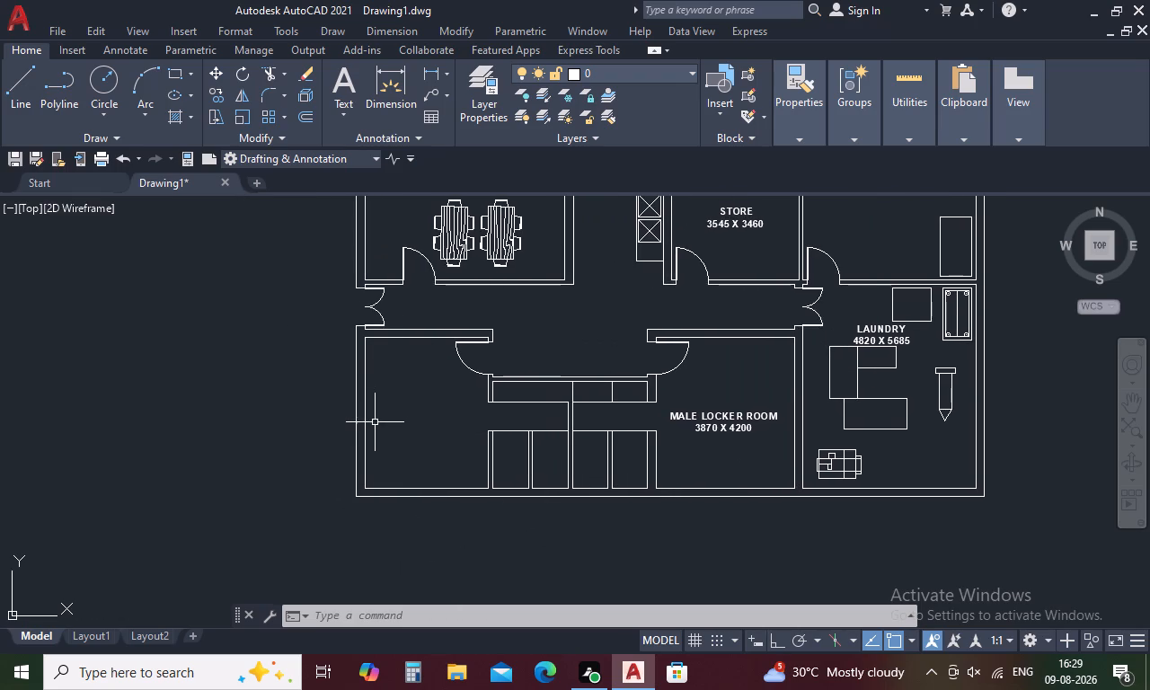
middle_click_drag(374, 429, 336, 437)
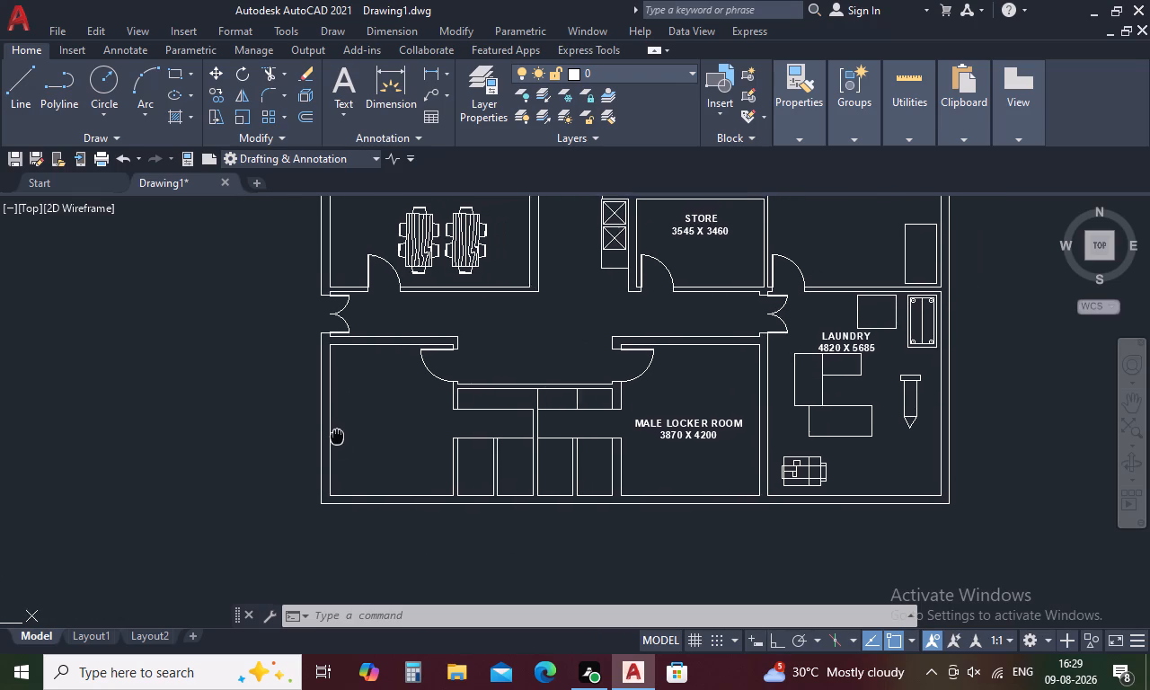
middle_click_drag(336, 437, 303, 438)
left_click(631, 429)
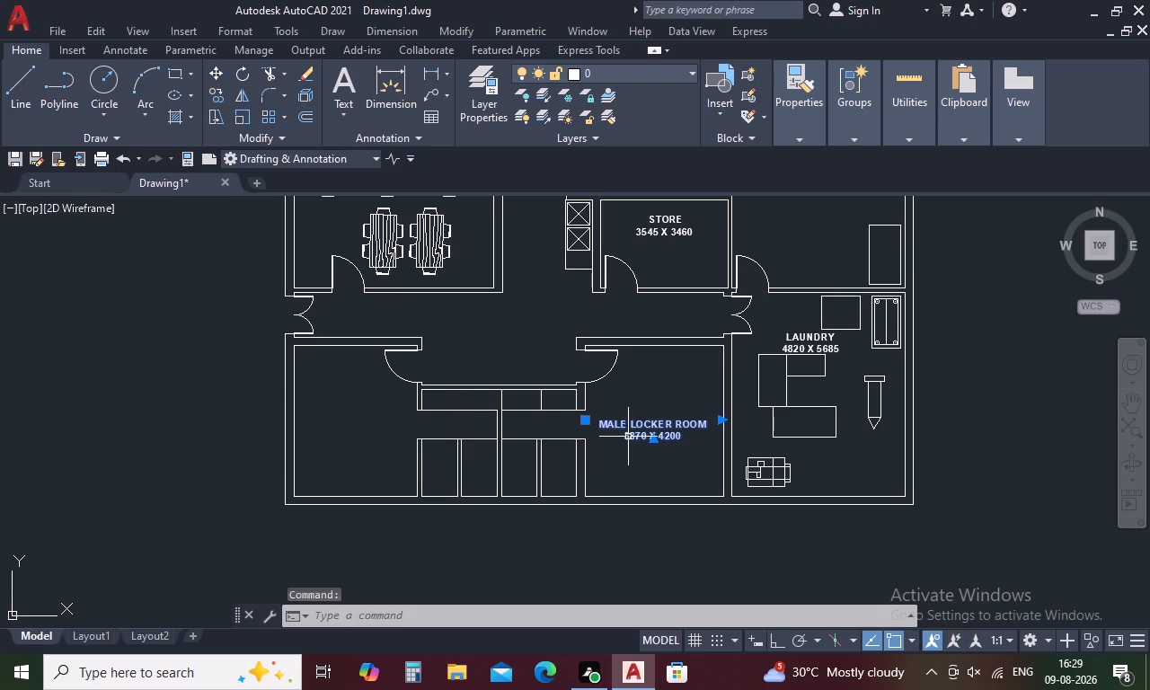
key("ctrl+c")
key("ctrl+v")
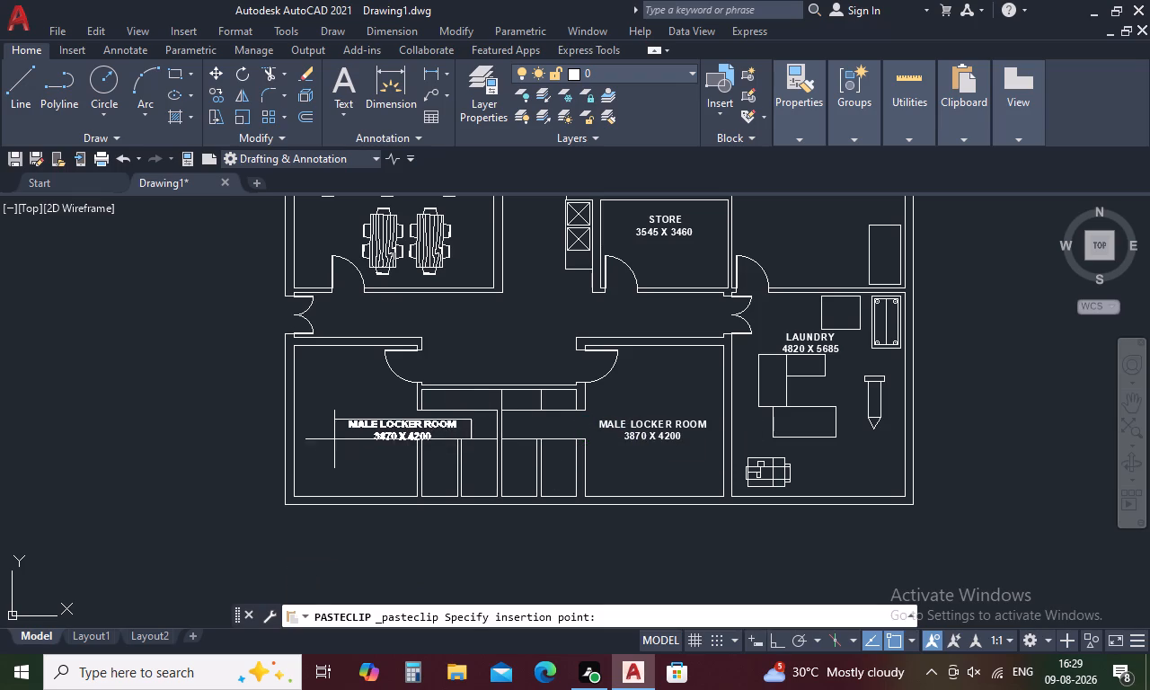
scroll(284, 432, "up", 3)
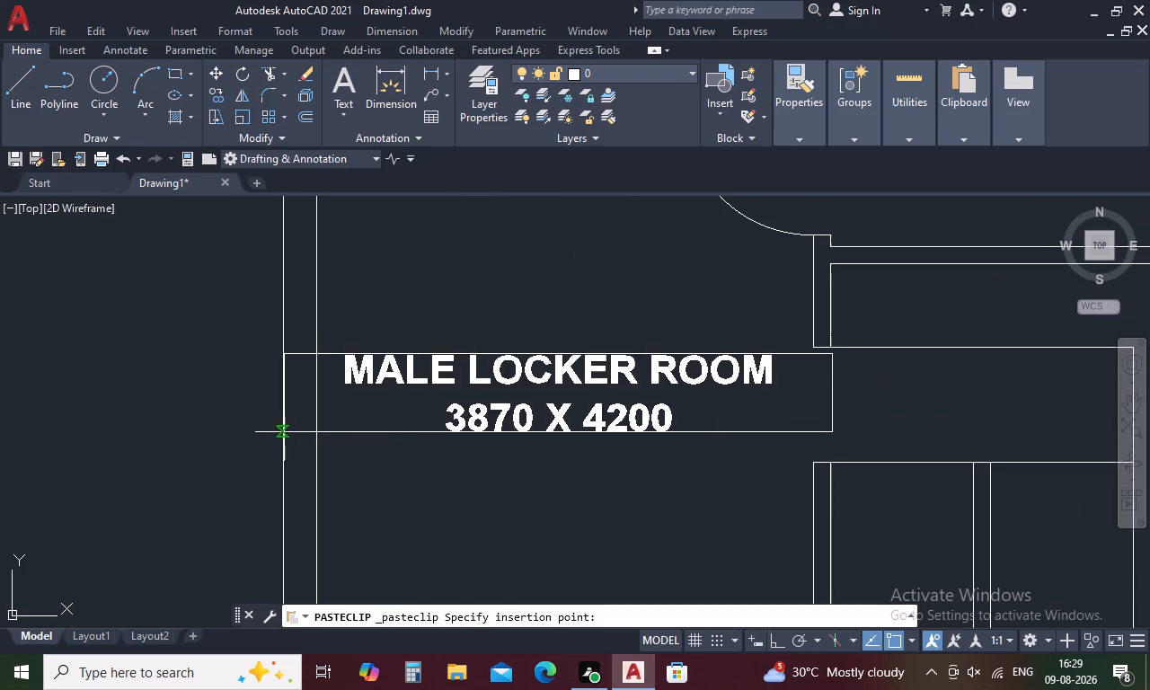
left_click(292, 437)
Change the first line of the copied label in the lower-left room to FEMALE LOCKER ROOM and finish editing.
double_click(408, 378)
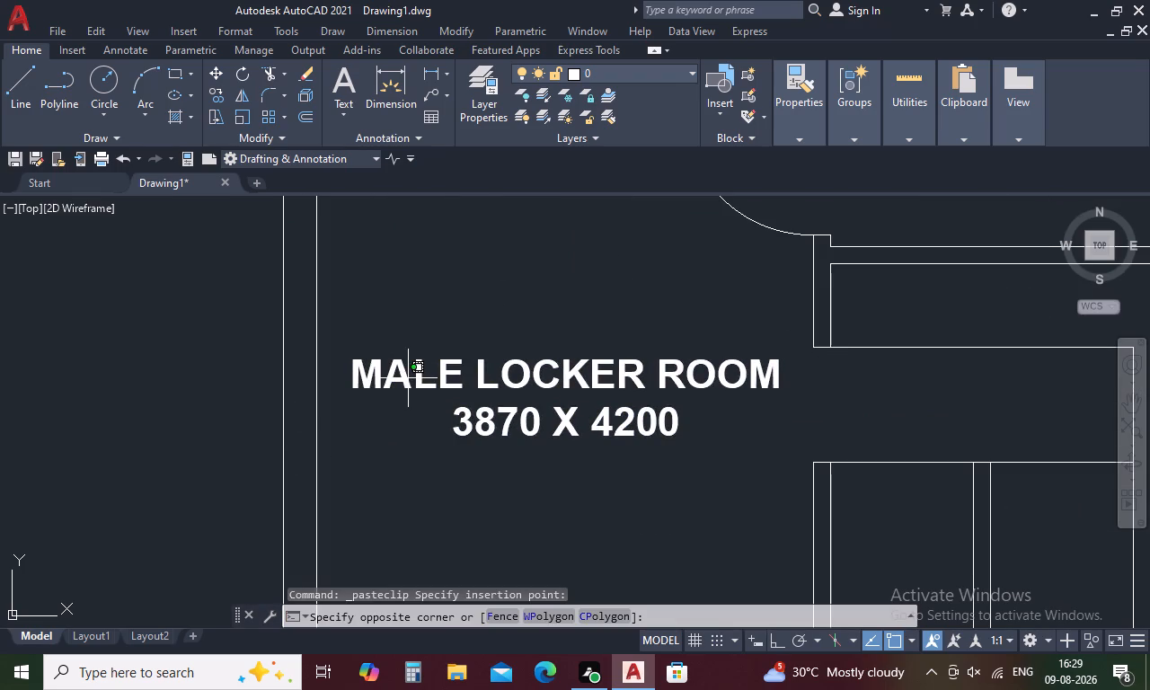
double_click(423, 387)
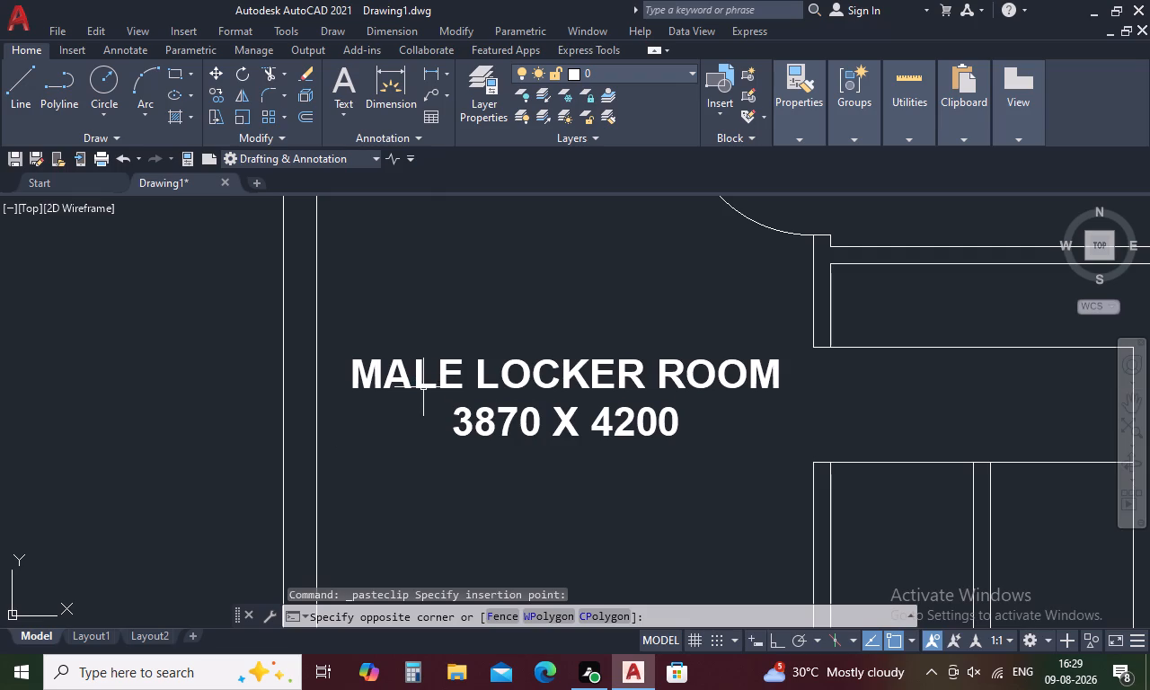
left_click(426, 384)
left_click(427, 385)
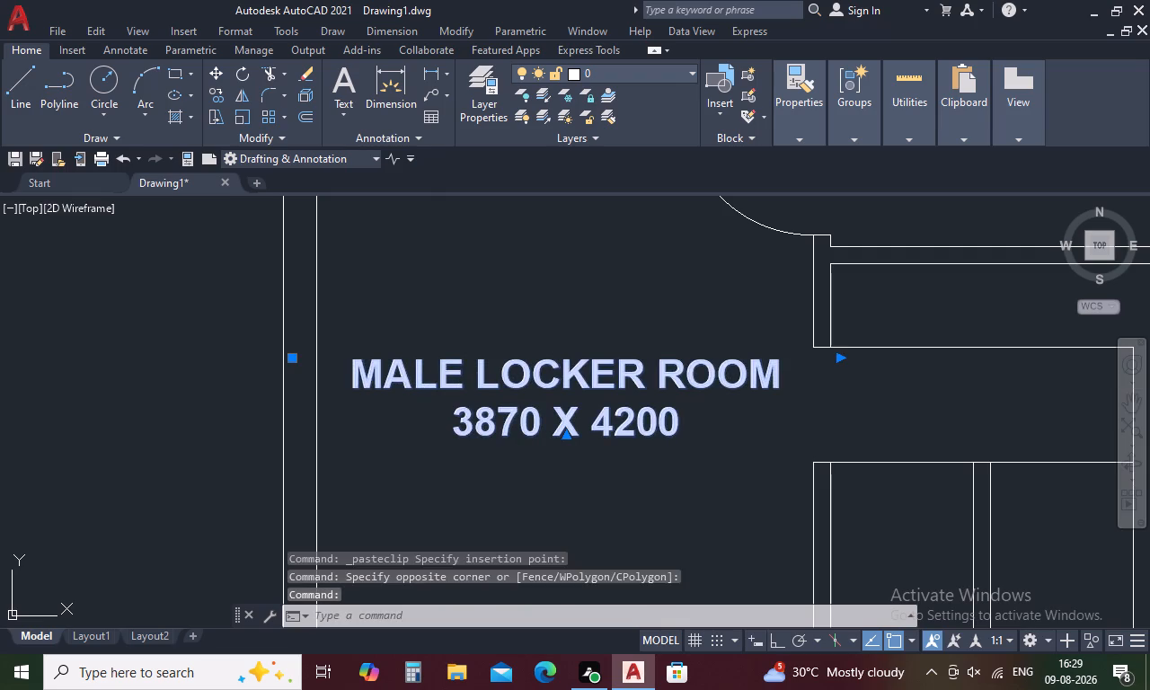
left_click(345, 373)
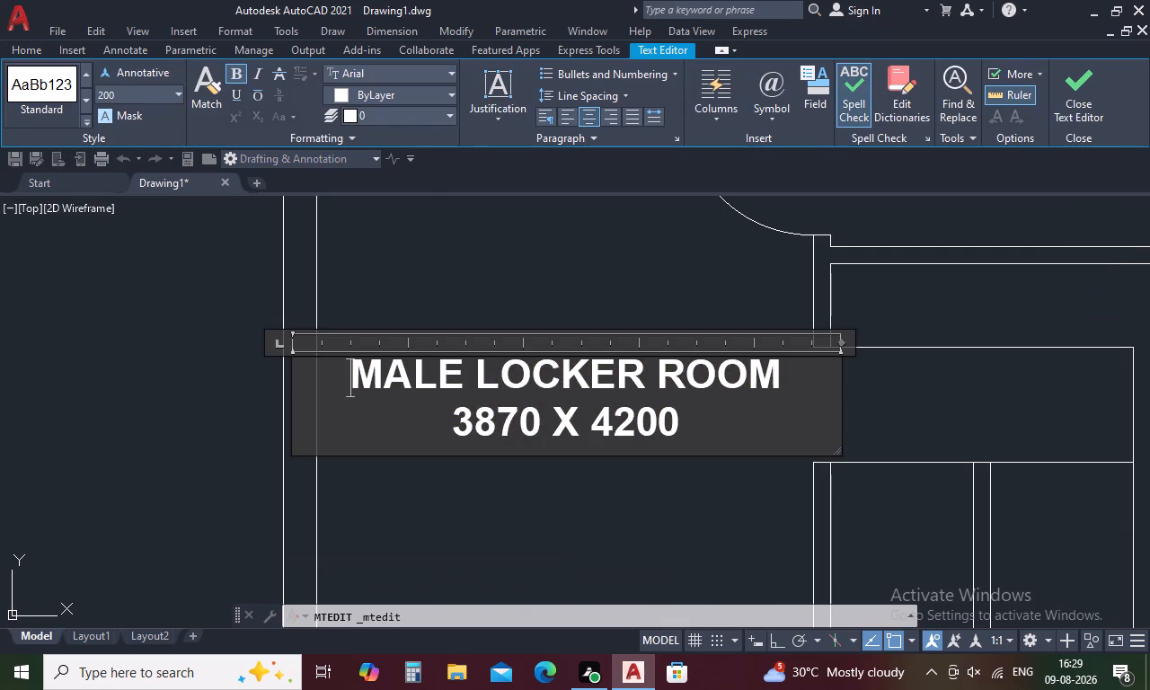
type("FE")
left_click(449, 517)
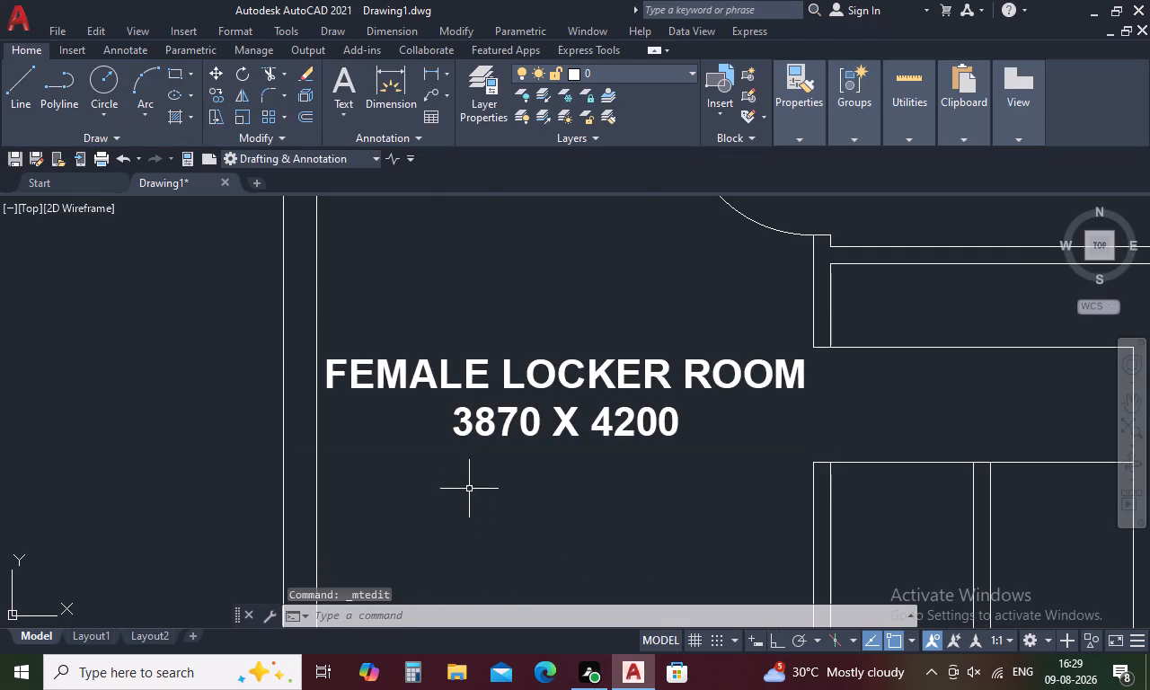
Paste a copy of the MALE LOCKER ROOM label into the corridor above the locker rooms and move it near the corridor's middle.
scroll(474, 473, "down", 2)
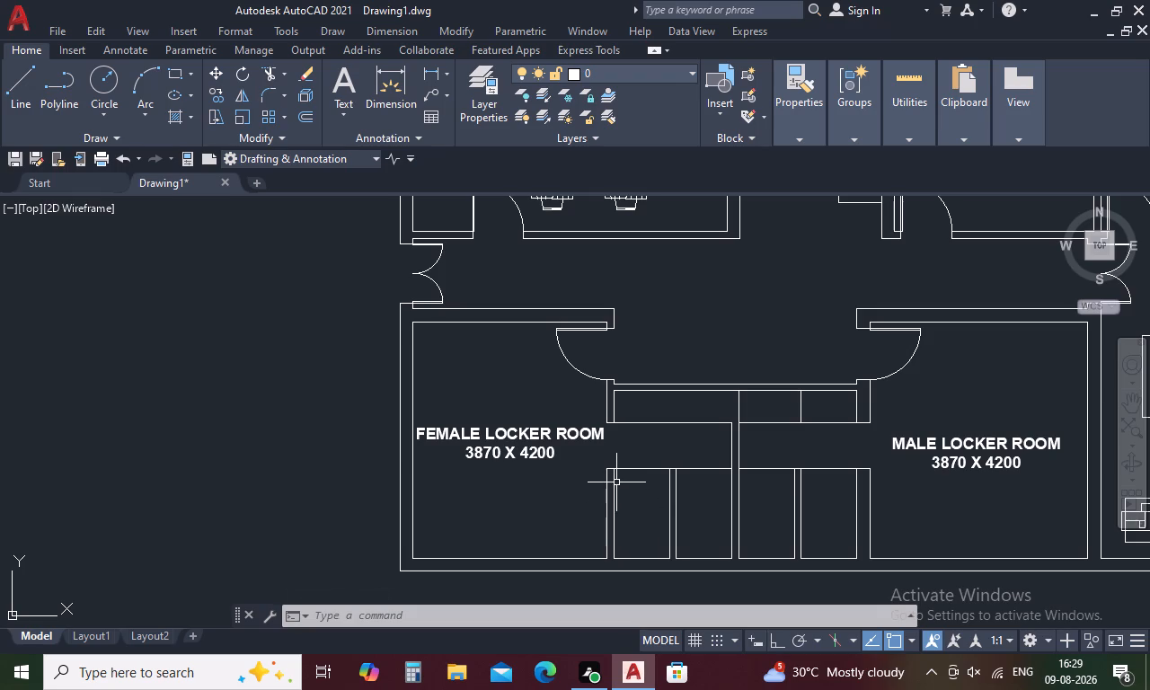
key("ctrl+v")
left_click(570, 298)
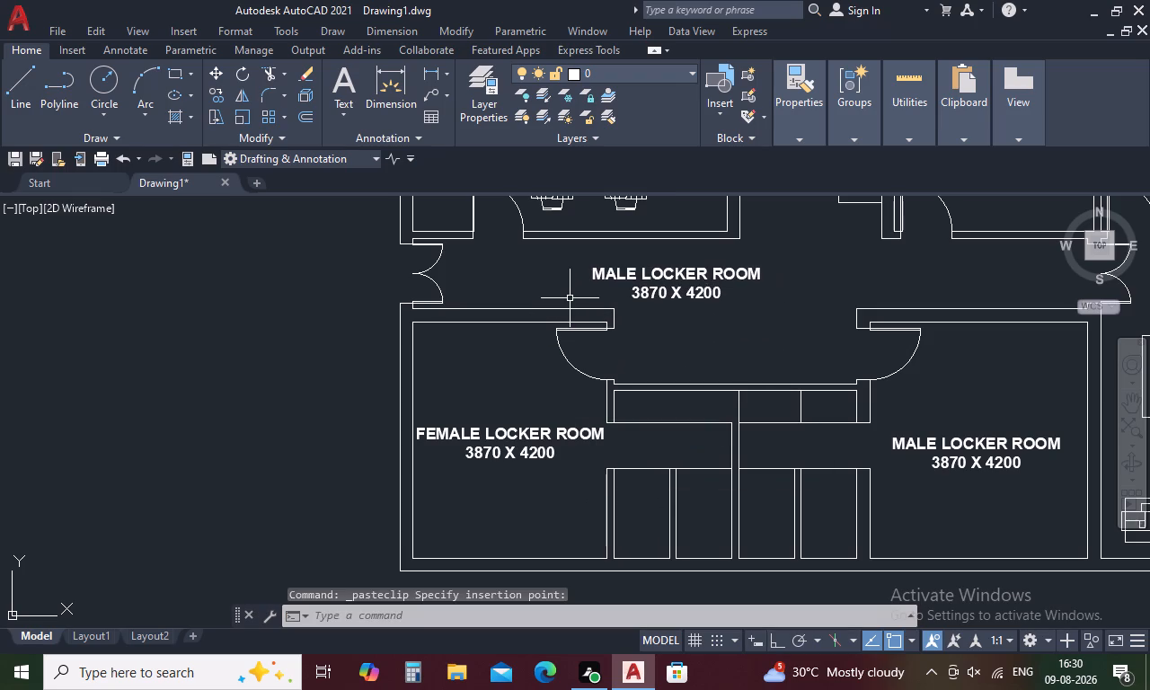
left_click(621, 271)
right_click(621, 271)
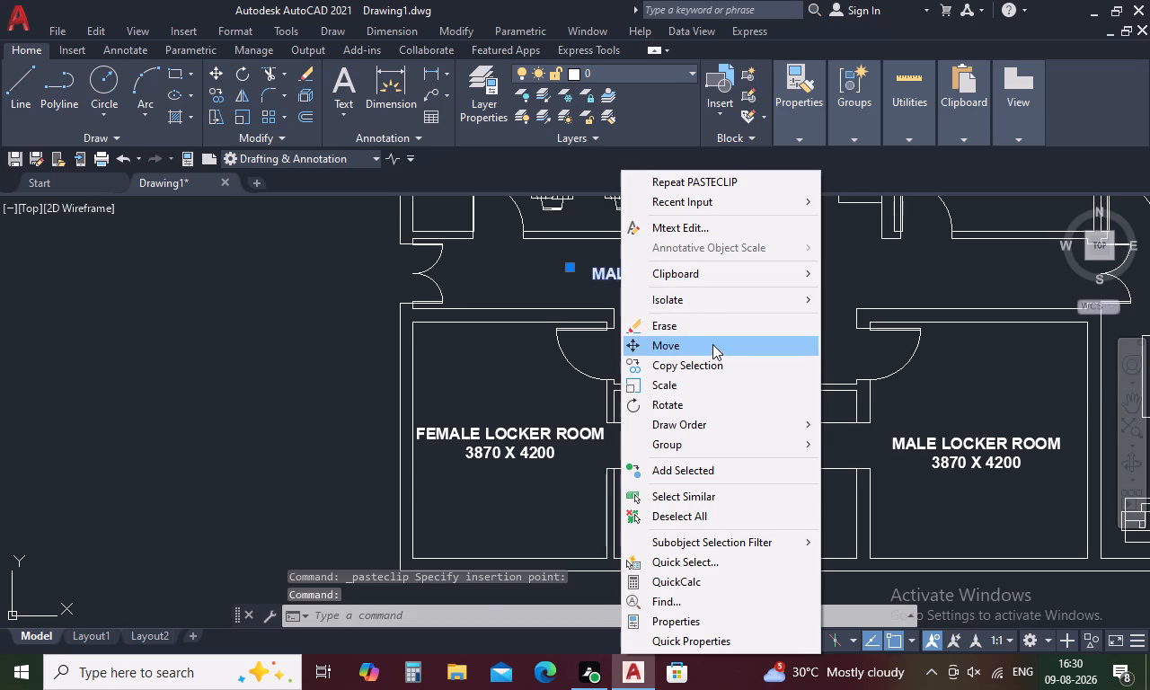
left_click(712, 348)
left_click(663, 275)
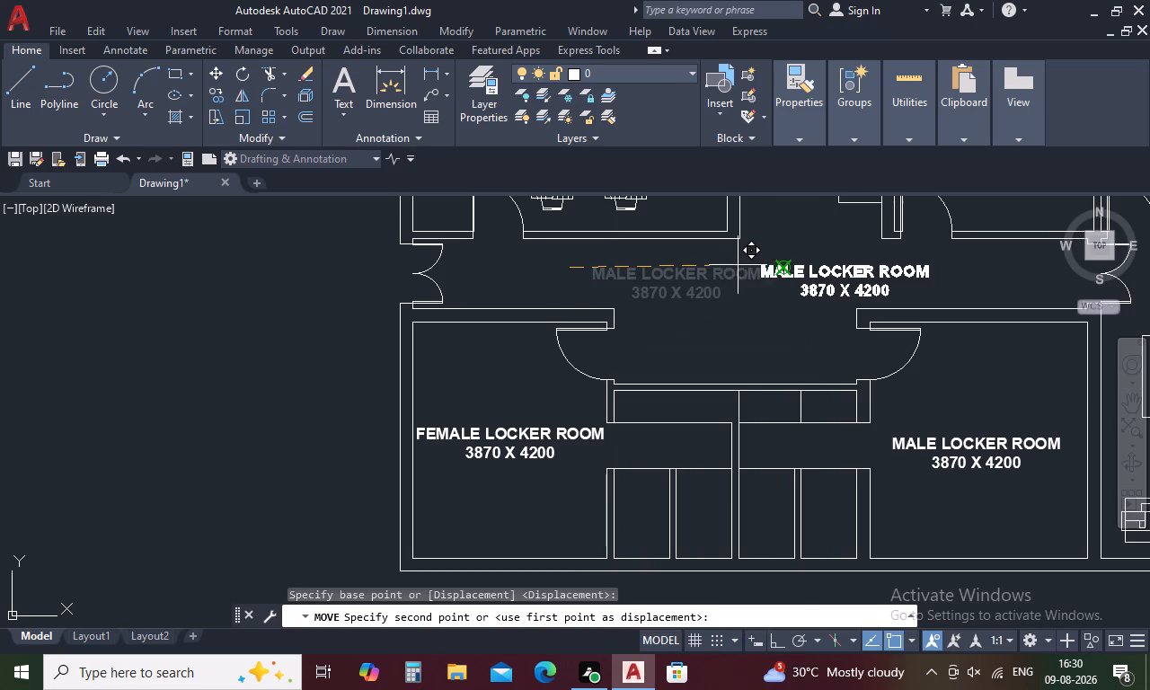
scroll(729, 265, "up", 2)
left_click(660, 267)
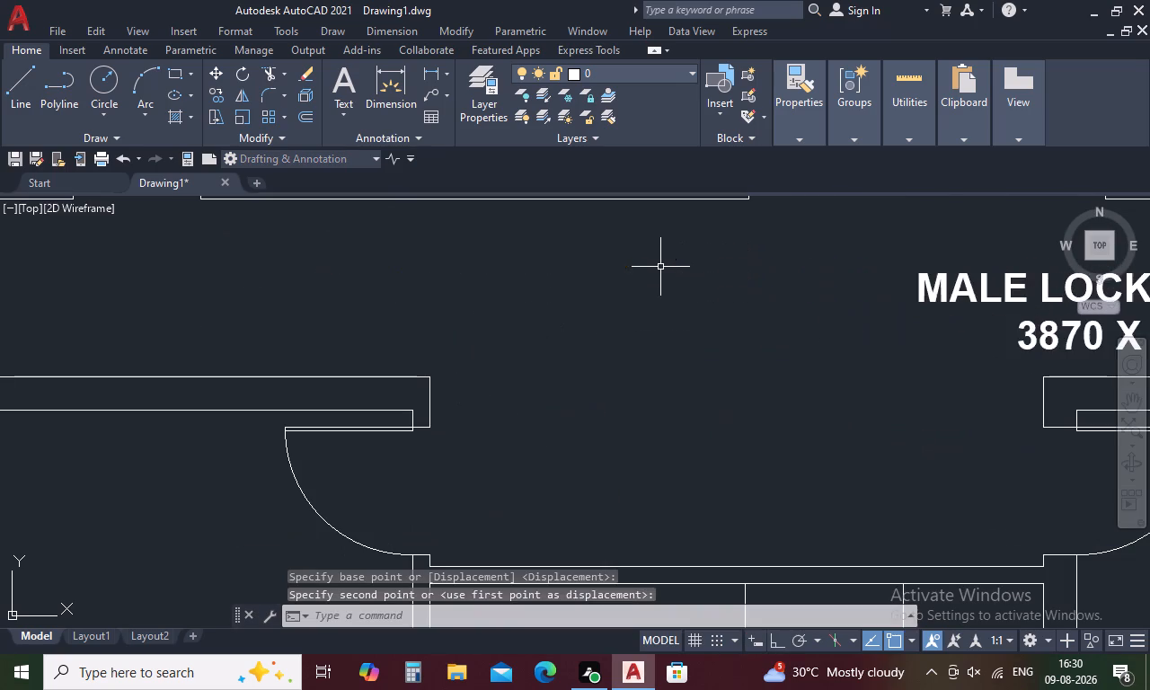
scroll(661, 267, "down", 4)
left_click(704, 271)
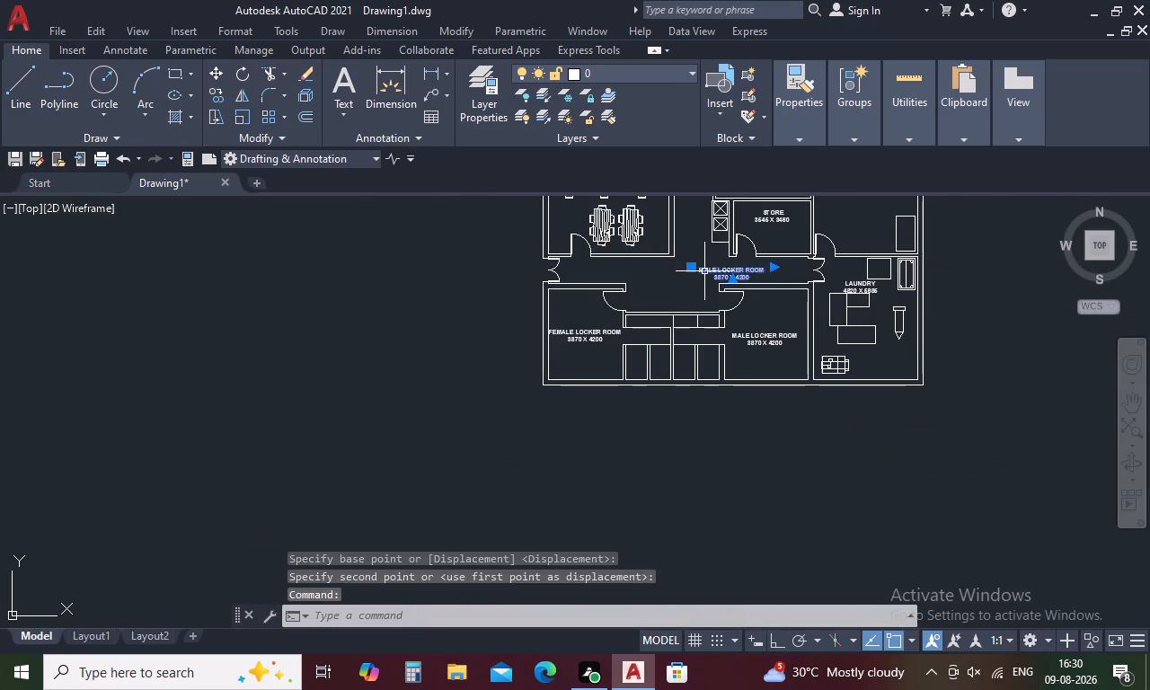
right_click(704, 271)
left_click(751, 343)
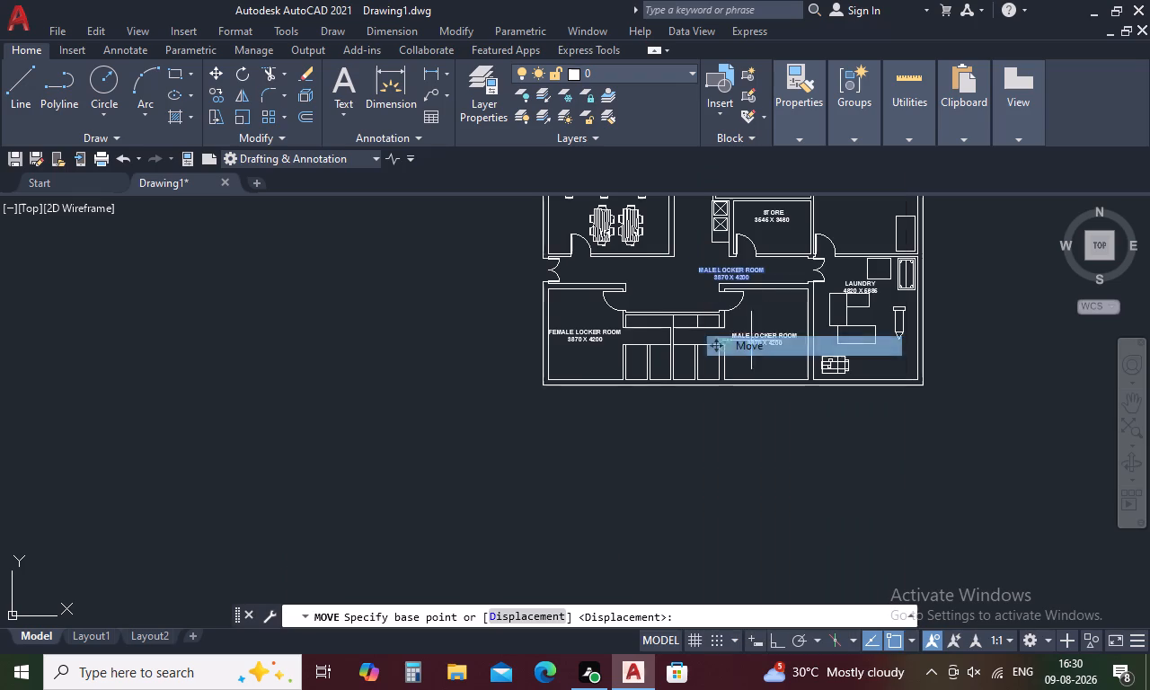
left_click(719, 273)
scroll(702, 270, "up", 3)
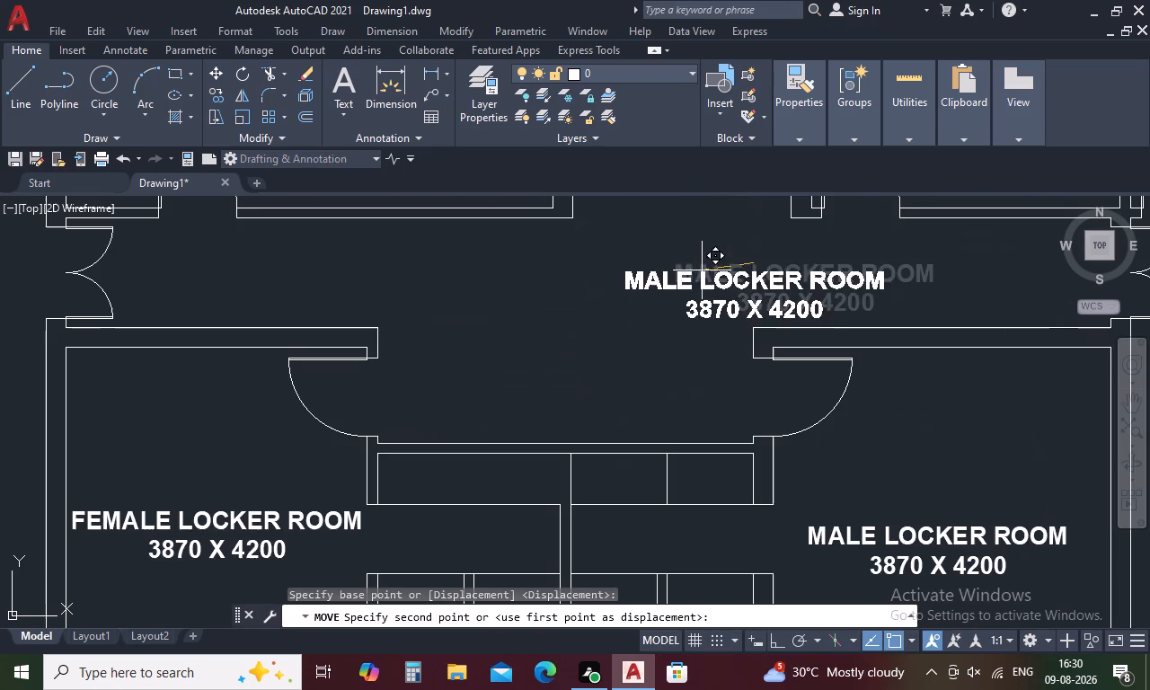
left_click(655, 253)
Replace the first line of the corridor label with RECEVING AREA.
double_click(673, 265)
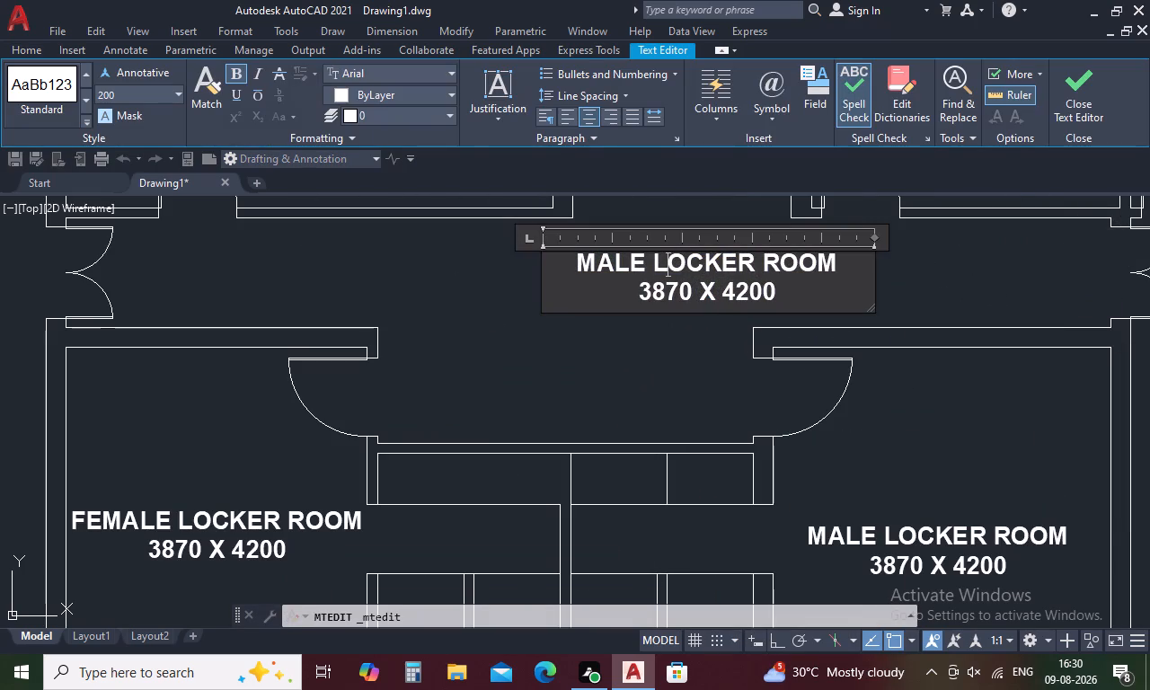
left_click(836, 258)
key("BackSpace")
key("BackSpace")
key("BackSpace")
key("BackSpace")
key("BackSpace")
key("BackSpace")
key("BackSpace")
key("BackSpace")
key("BackSpace")
key("BackSpace")
key("BackSpace")
key("BackSpace")
key("BackSpace")
key("BackSpace")
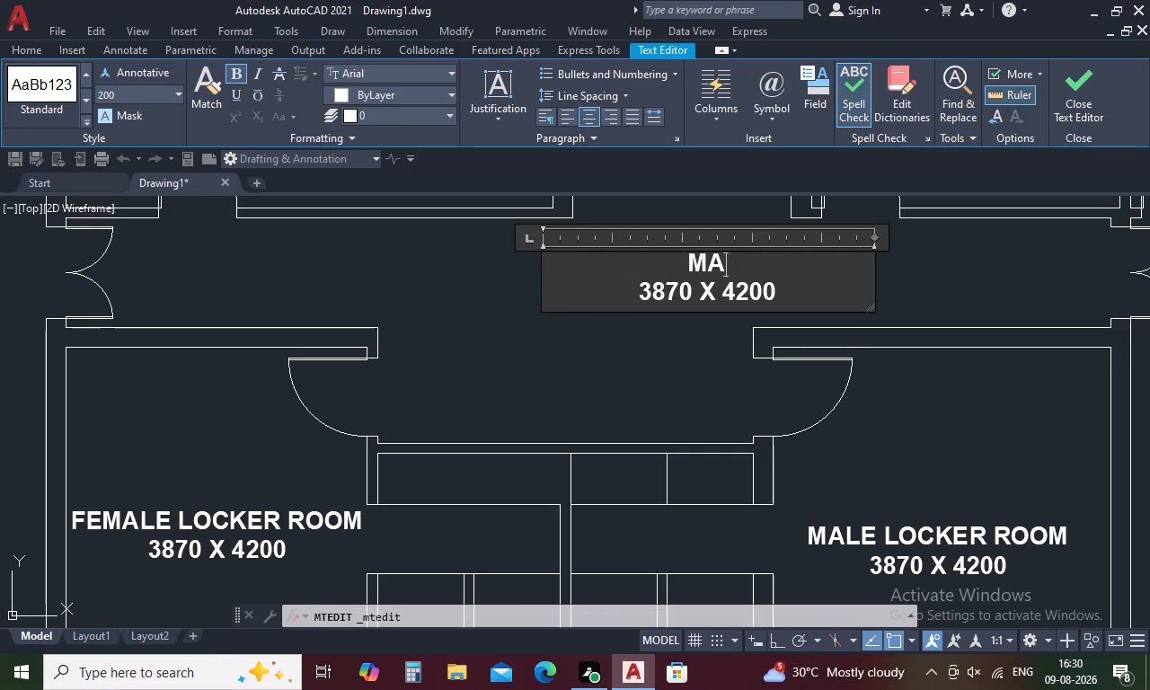
key("BackSpace")
key("BackSpace")
key("r")
key("e")
type("CEVING")
key("space")
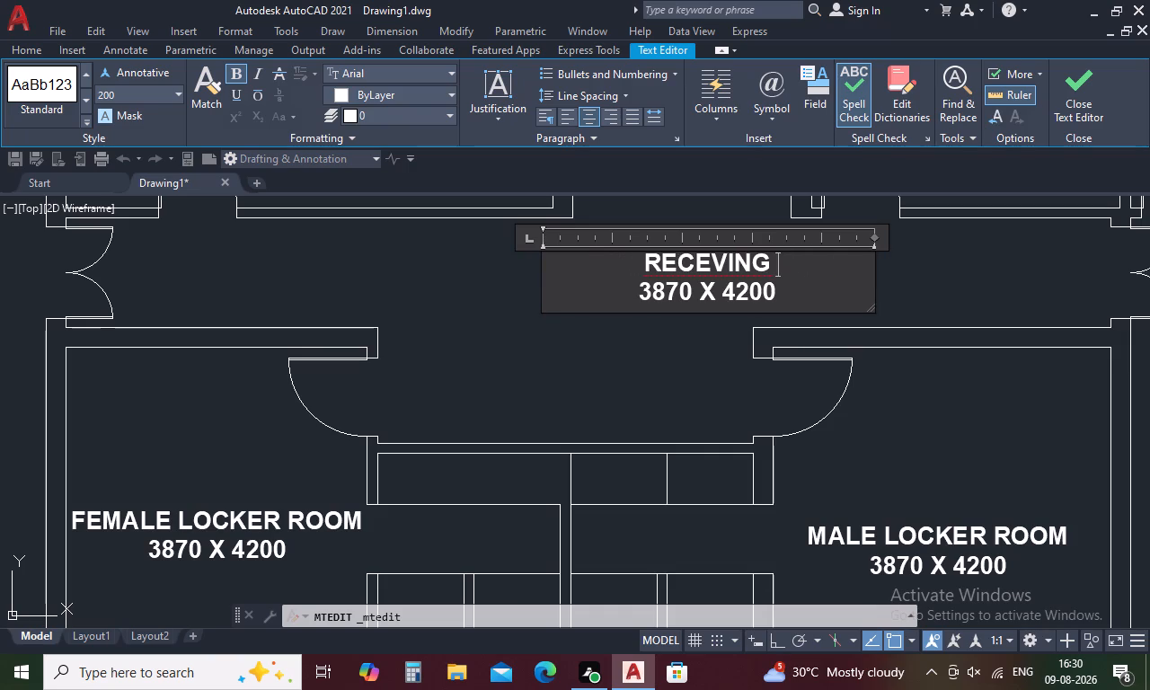
type("AR")
key("e")
key("a")
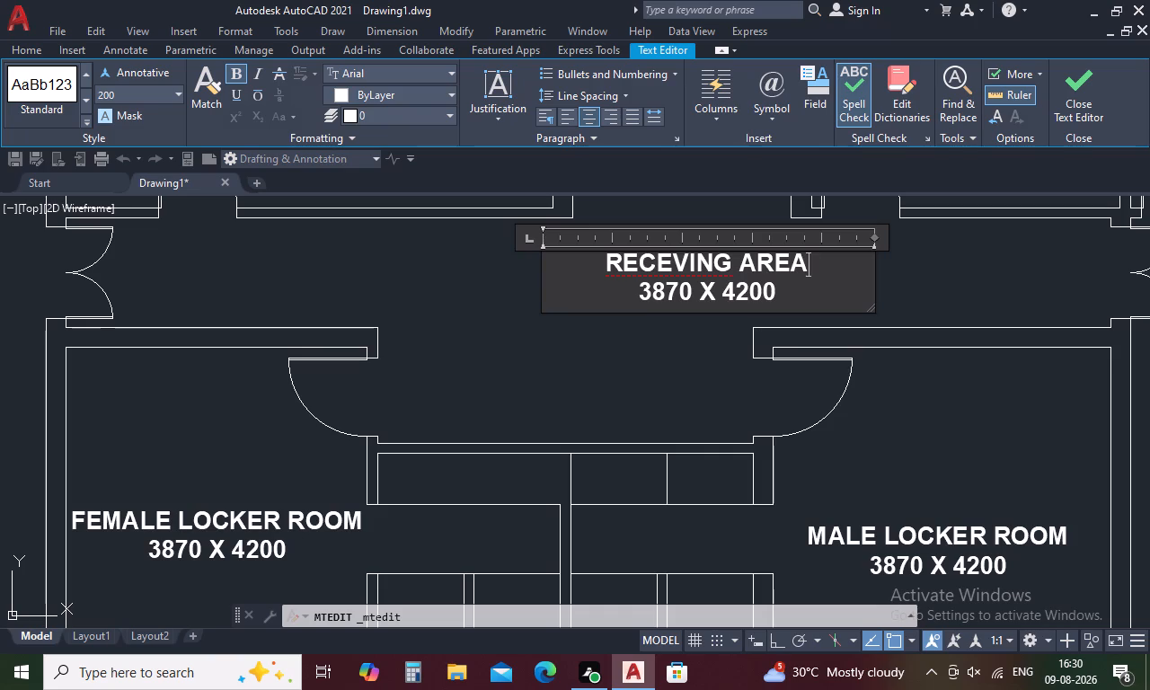
Change the second line of the RECEVING AREA label to 2510 X 2970 and finish editing it.
left_click(690, 293)
key("BackSpace")
key("BackSpace")
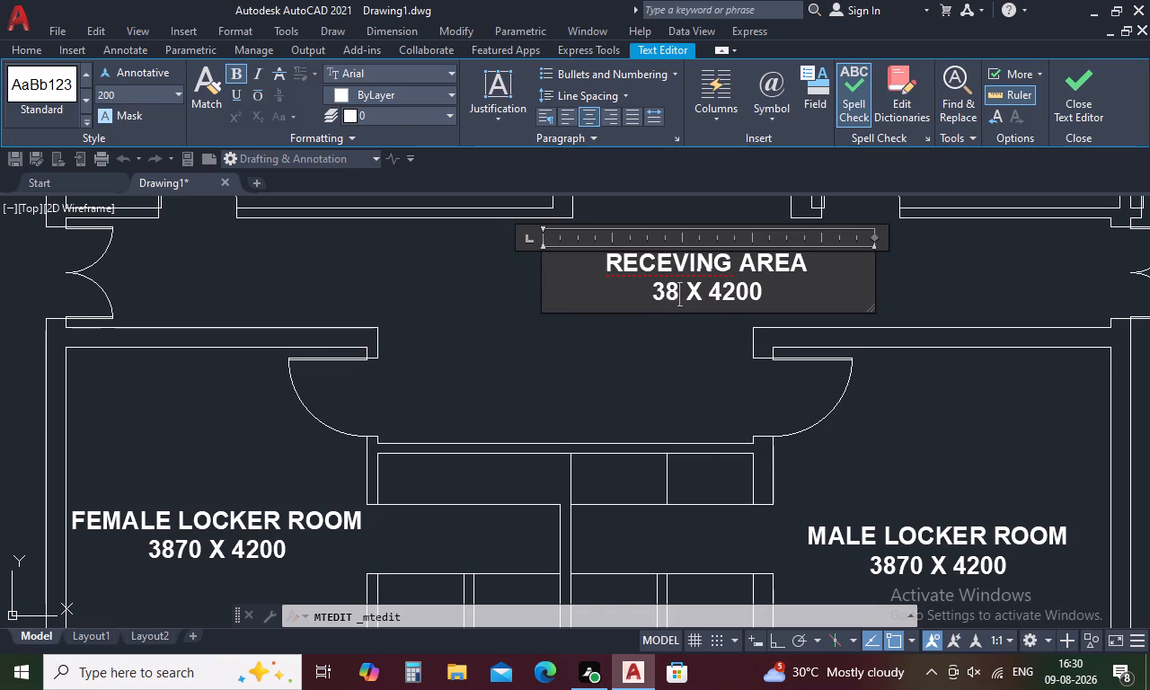
key("BackSpace")
key("BackSpace")
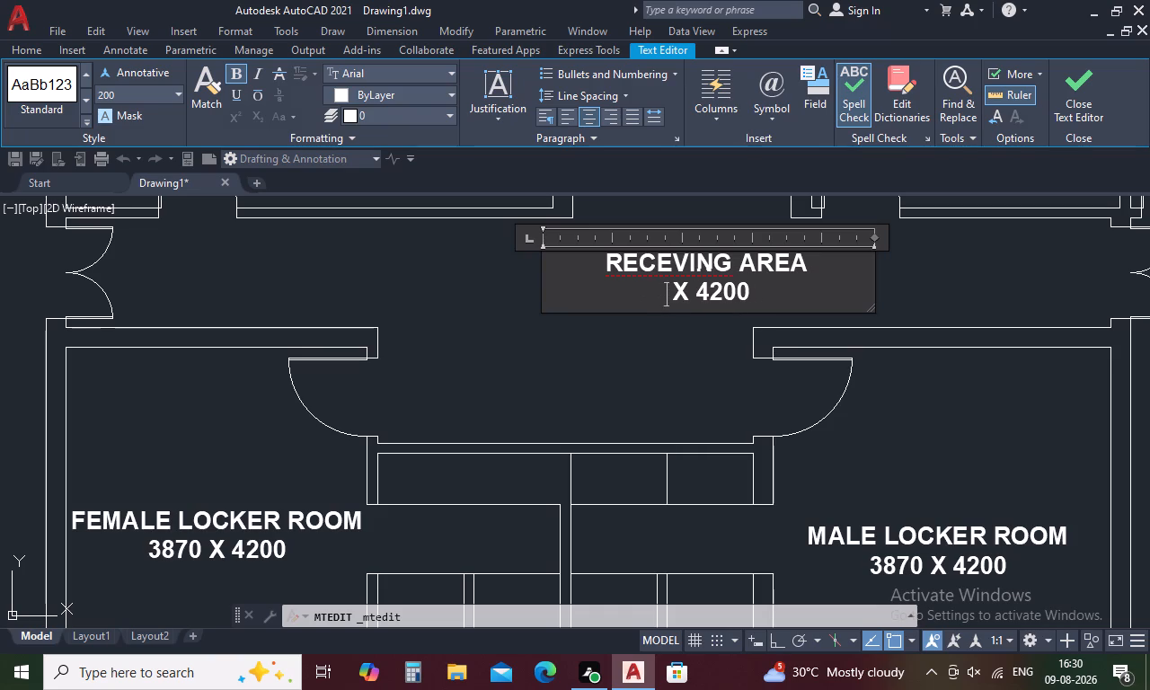
key("2")
key("5")
type("10")
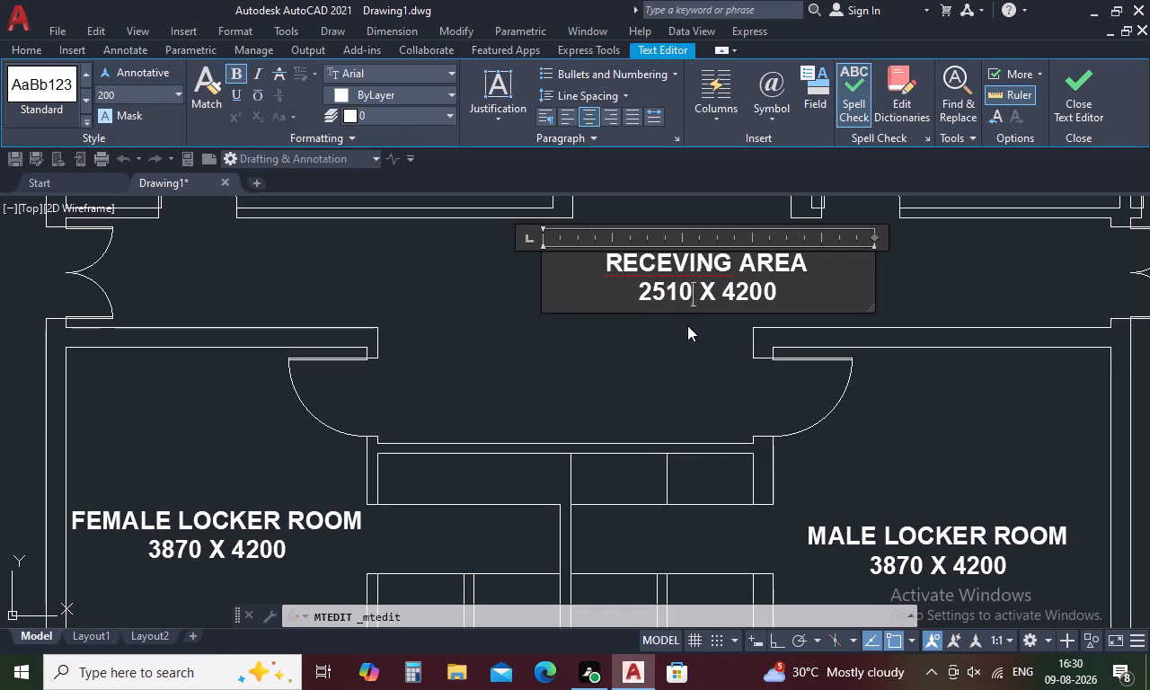
left_click(769, 295)
left_click(776, 293)
key("BackSpace")
key("BackSpace")
key("BackSpace")
key("BackSpace")
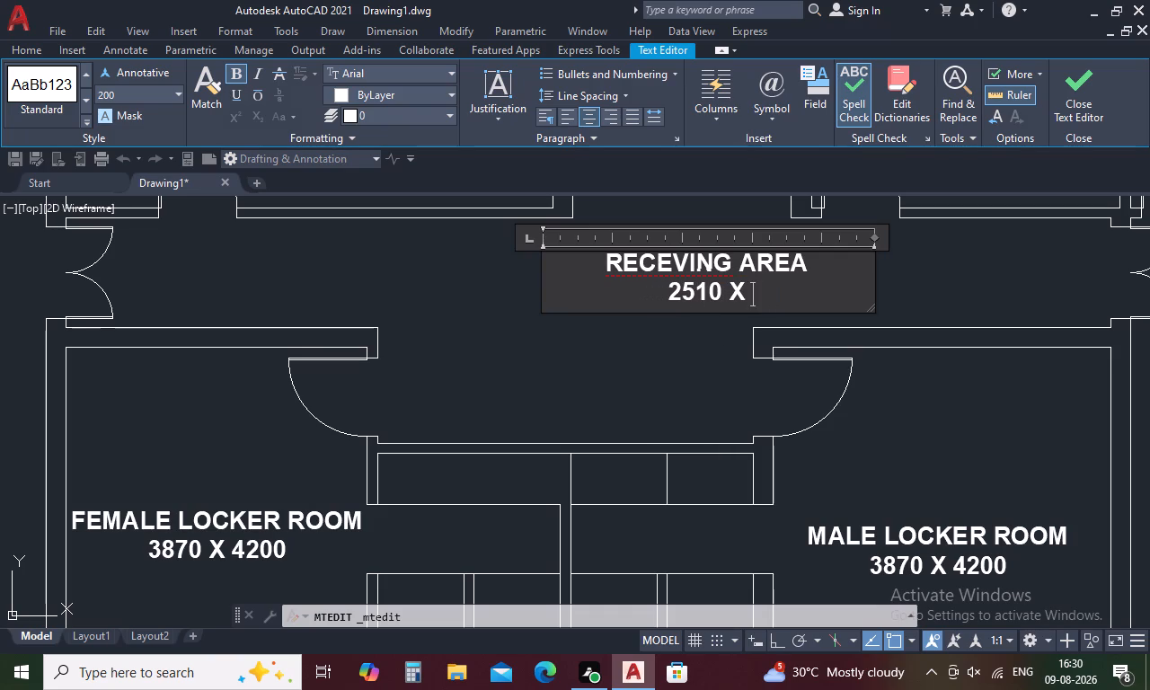
key("2")
key("9")
key("7")
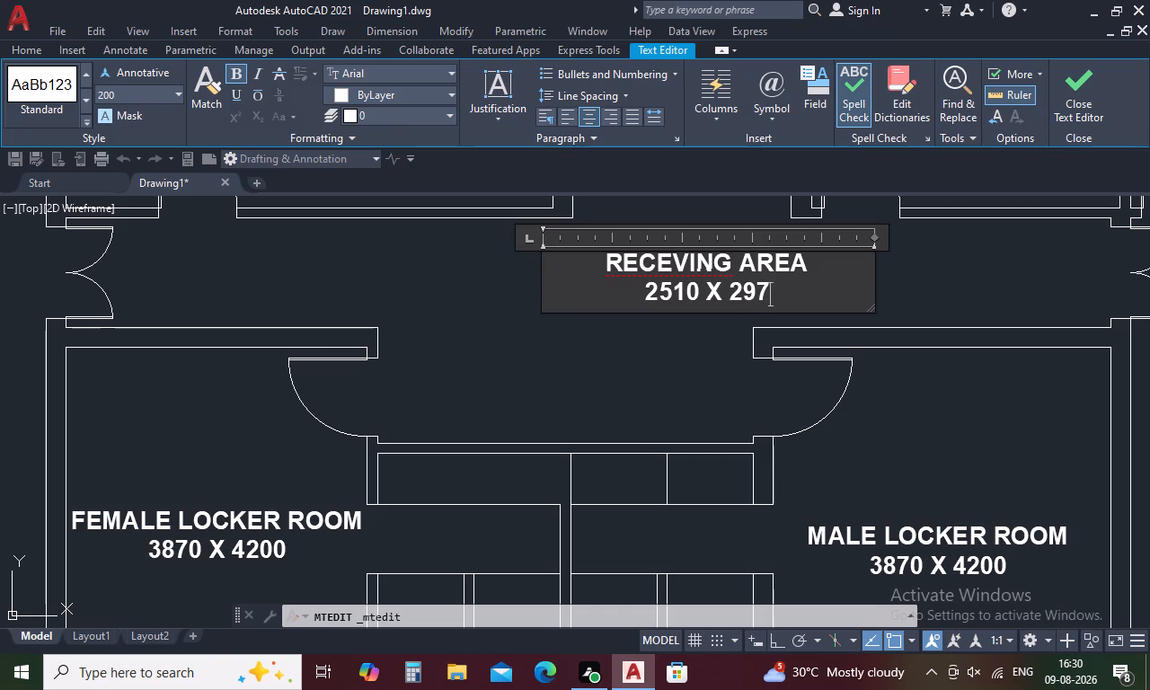
key("0")
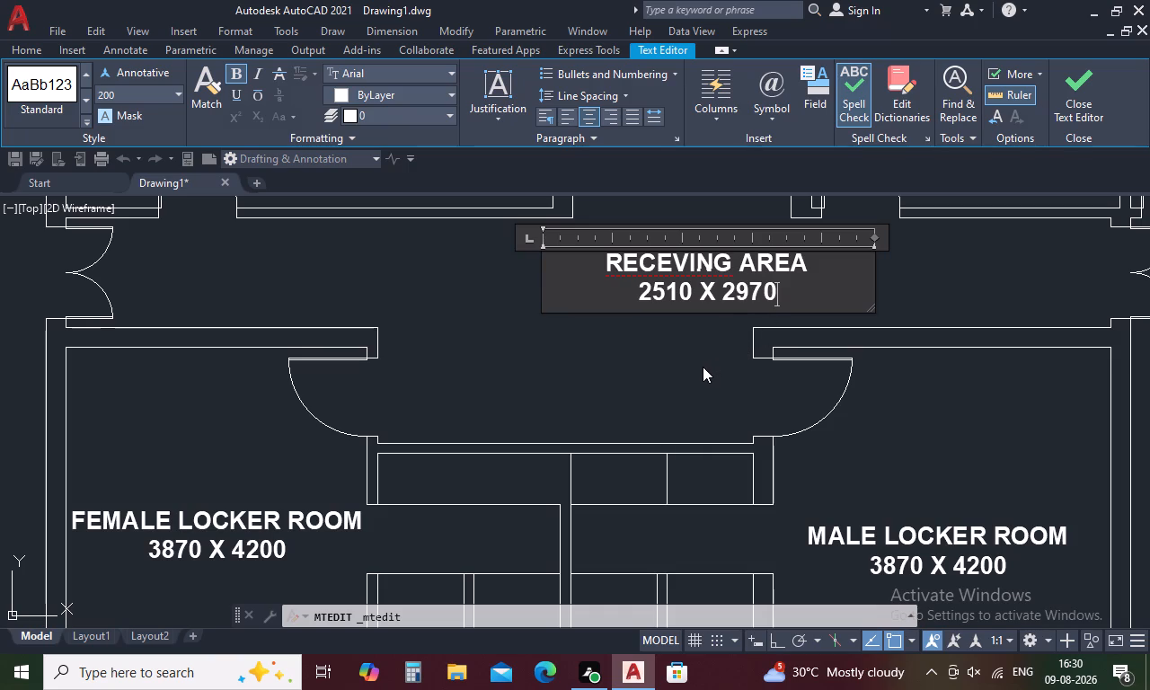
left_click(703, 367)
Move the RECEVING AREA label up into the opening between the room with the dining tables and the store.
scroll(698, 364, "down", 1)
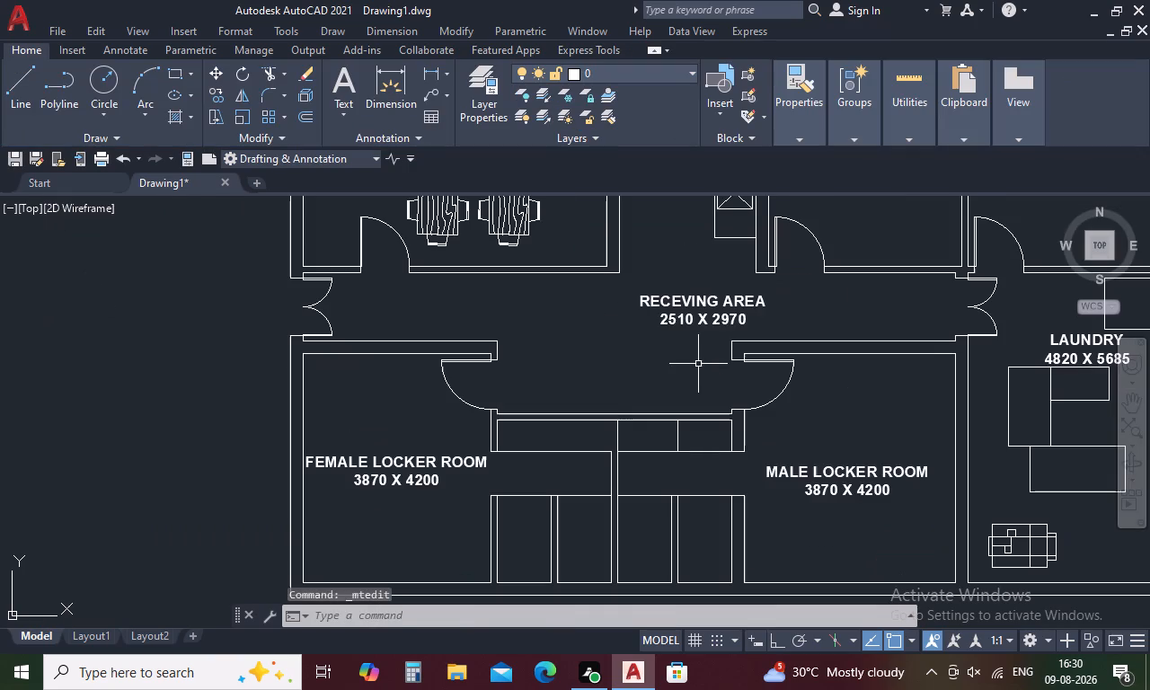
left_click(686, 305)
right_click(686, 305)
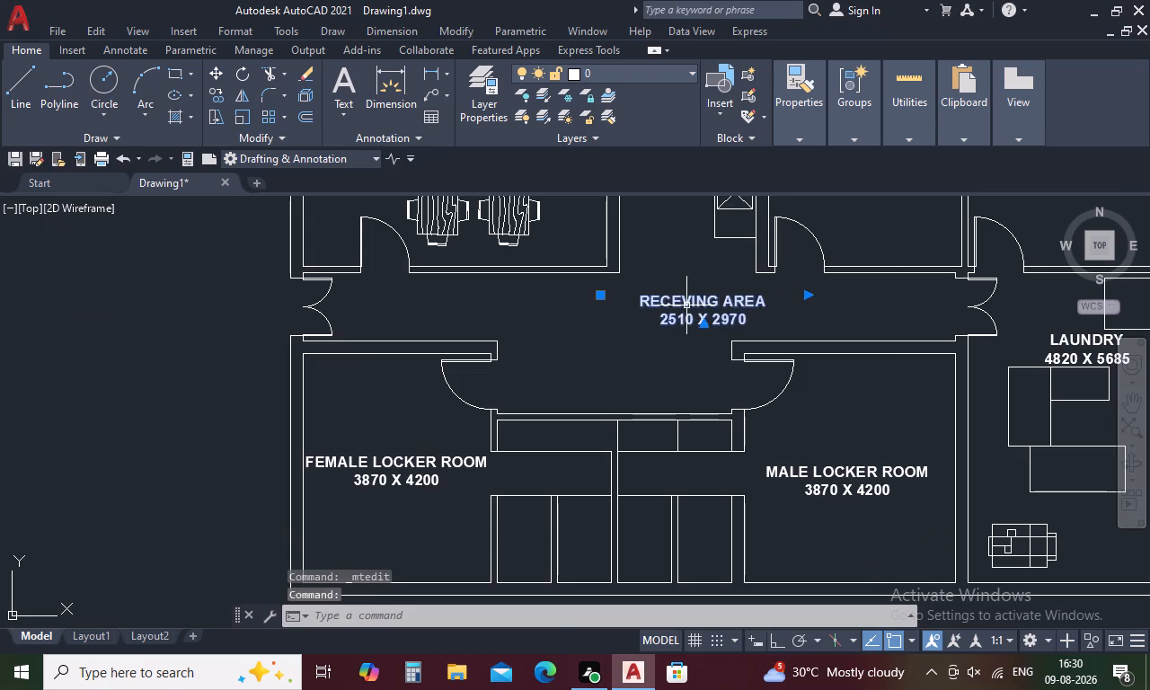
left_click(723, 341)
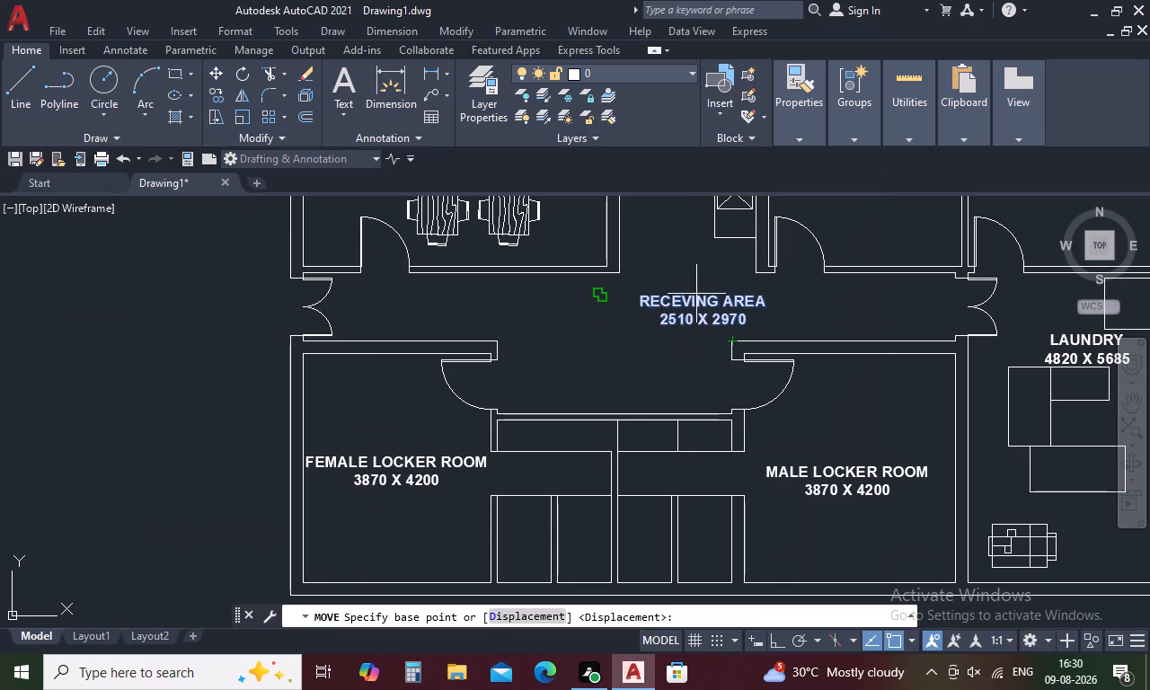
left_click(696, 301)
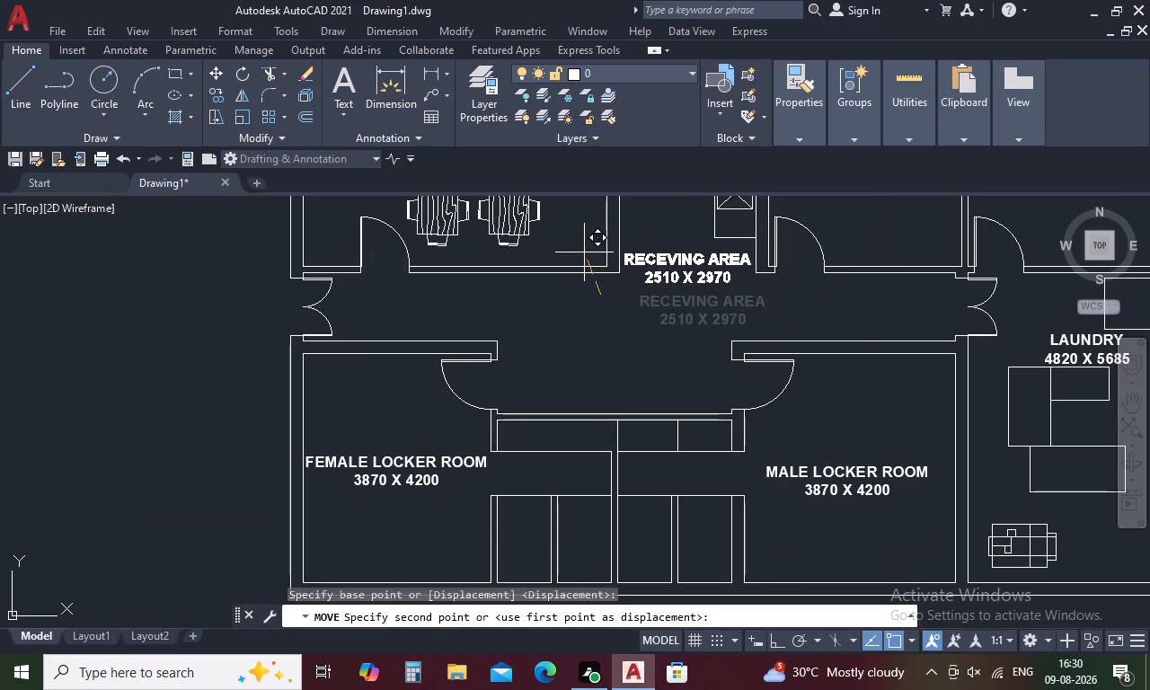
left_click(584, 252)
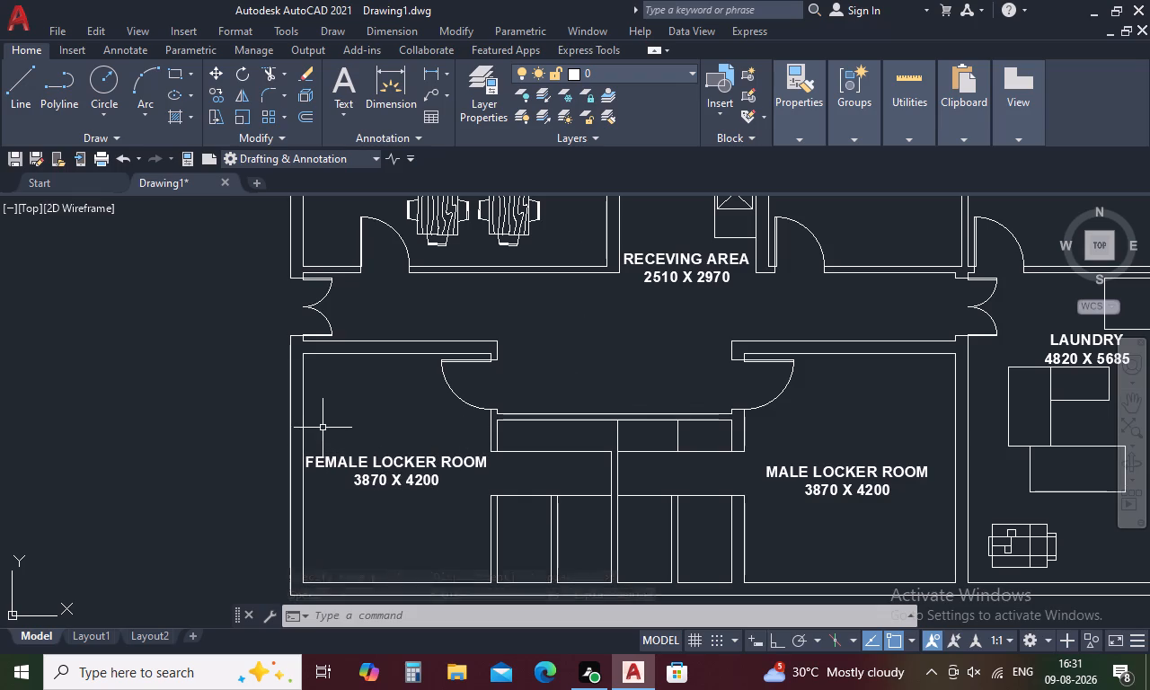
Paste a copy of the MALE LOCKER ROOM label into the dining-table room, beside its left wall above the door.
key("ctrl+v")
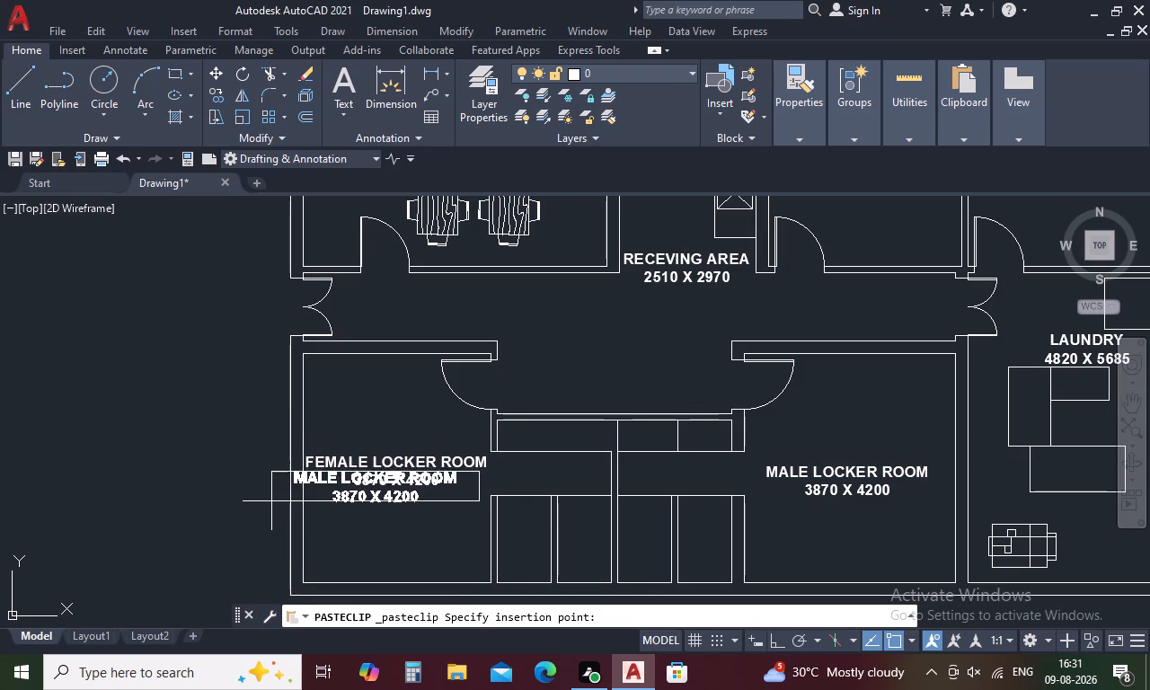
scroll(359, 401, "down", 3)
scroll(358, 326, "up", 3)
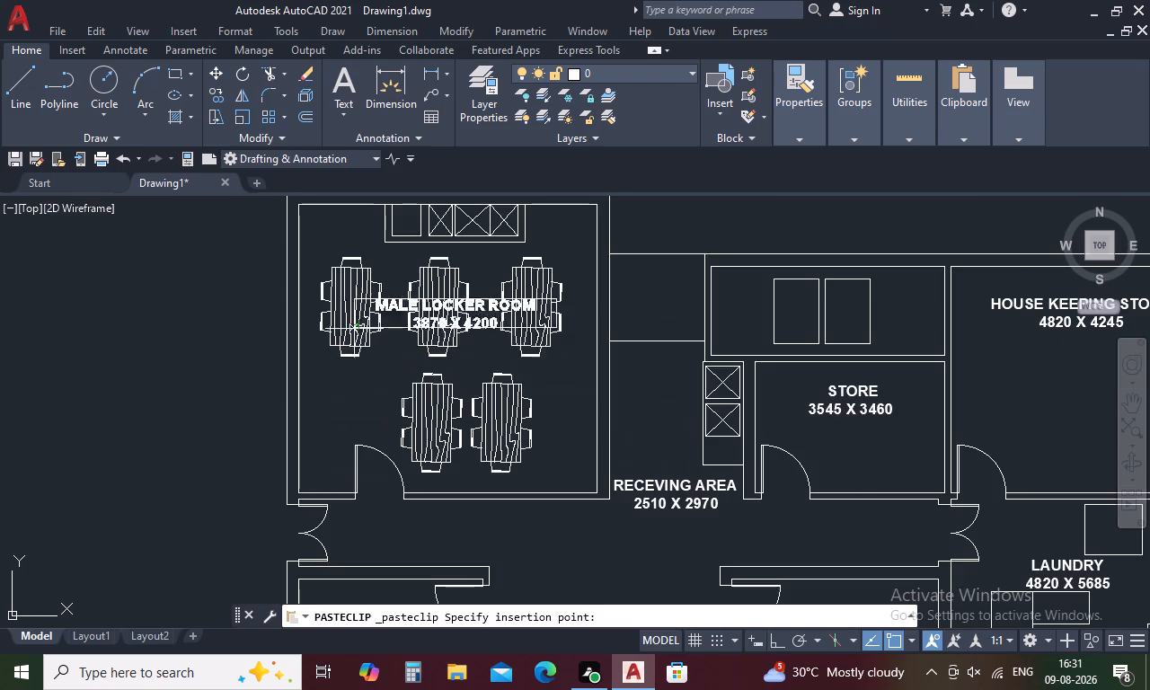
middle_click_drag(298, 408, 515, 417)
scroll(515, 417, "up", 1)
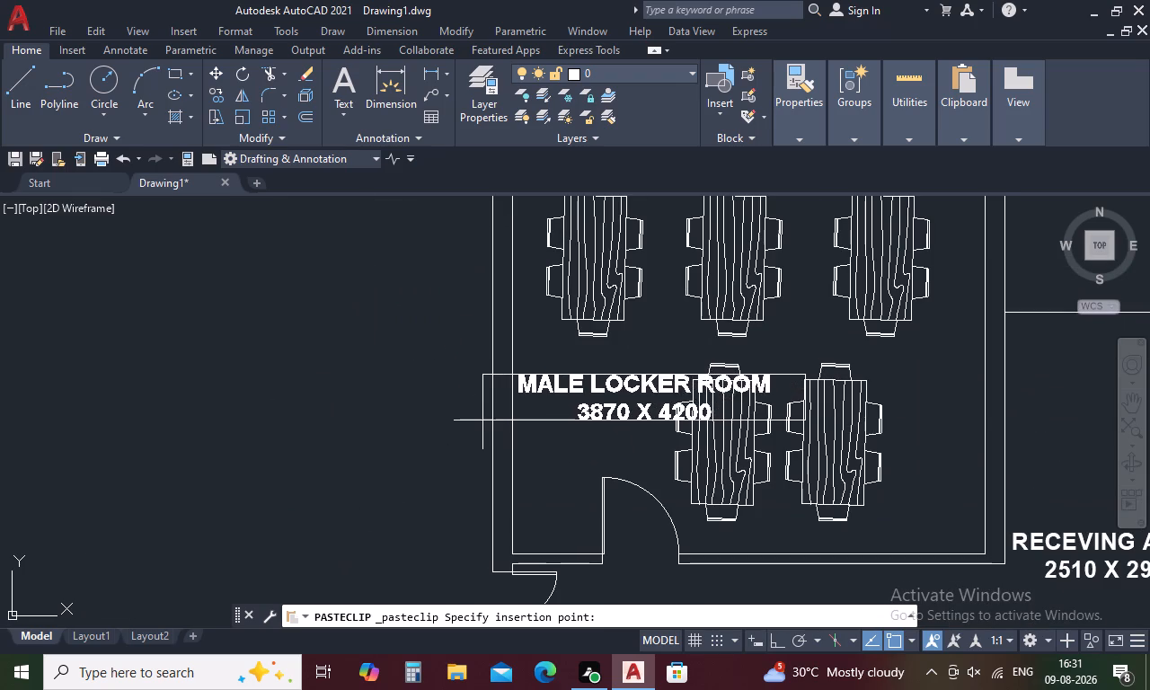
scroll(476, 423, "up", 2)
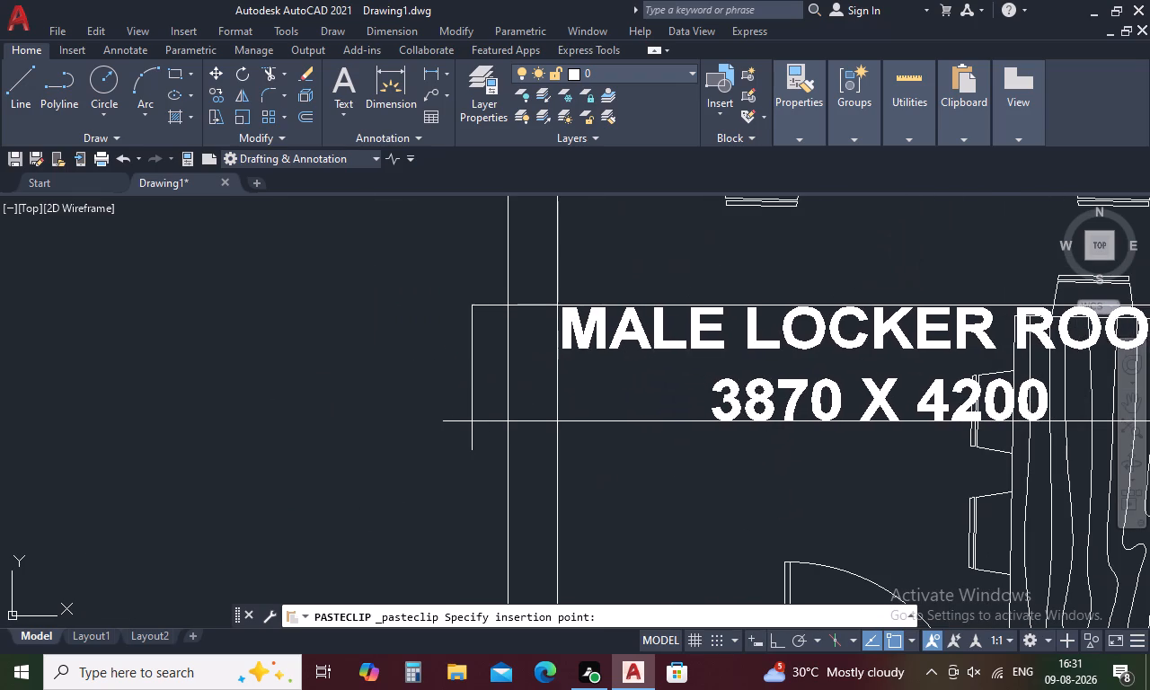
left_click(472, 421)
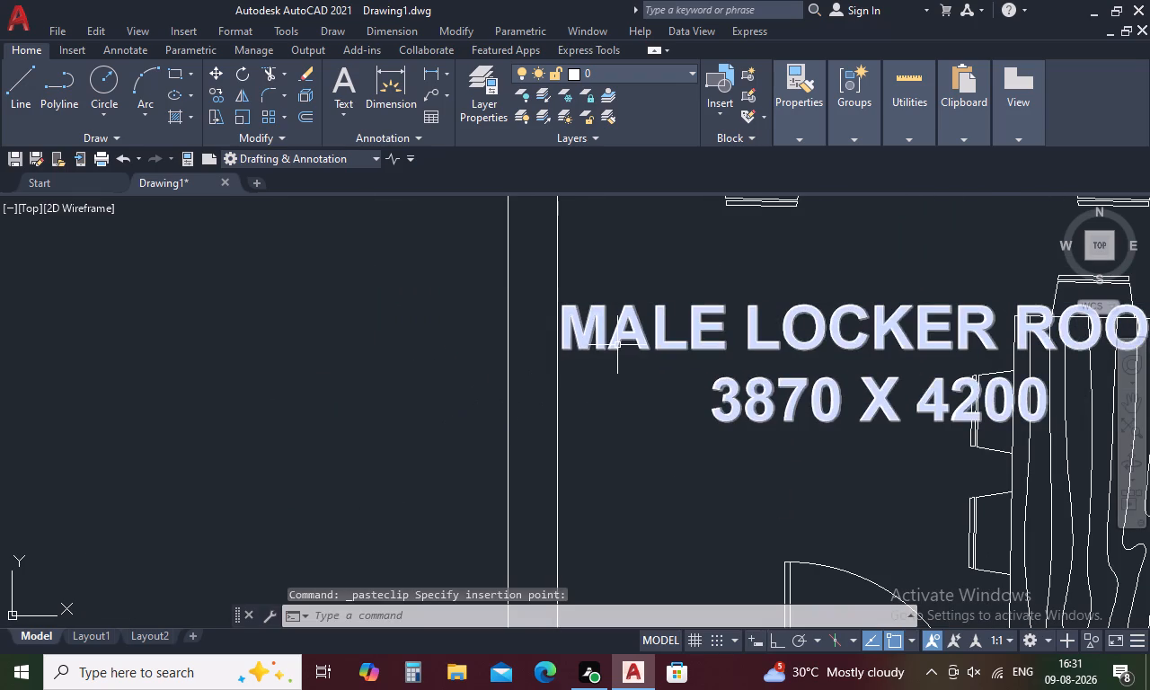
Replace the first line of the pasted MALE LOCKER ROOM label with two lines reading CAFE and CAFETERIA.
double_click(617, 344)
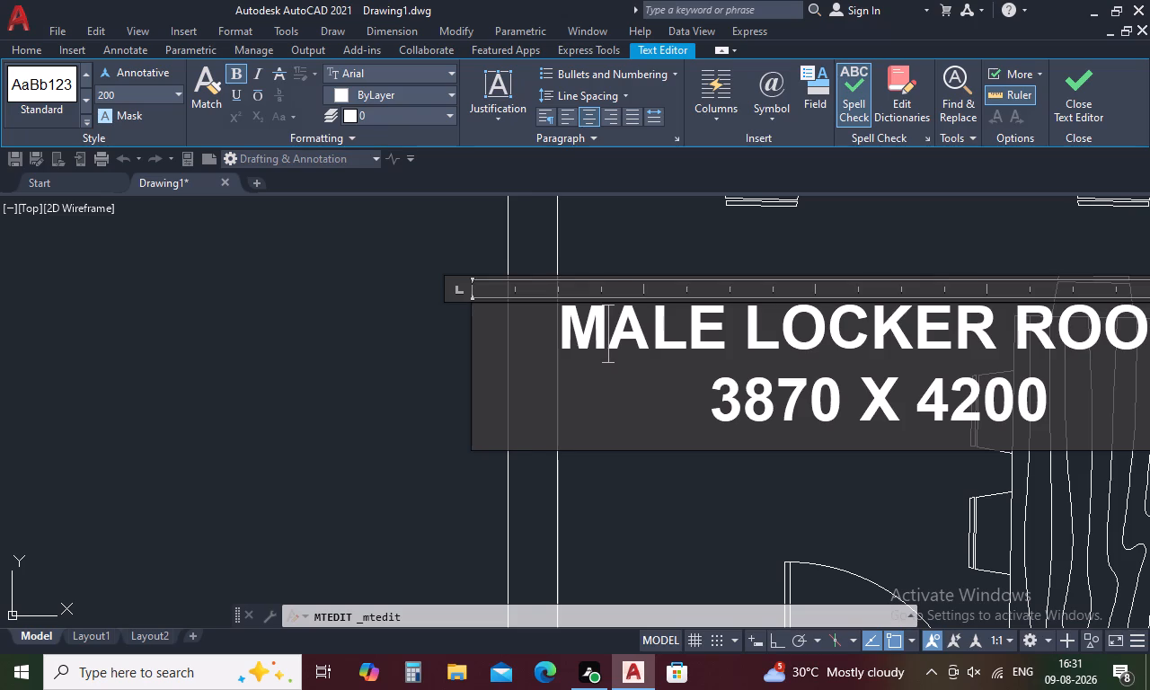
middle_click_drag(1046, 349, 941, 373)
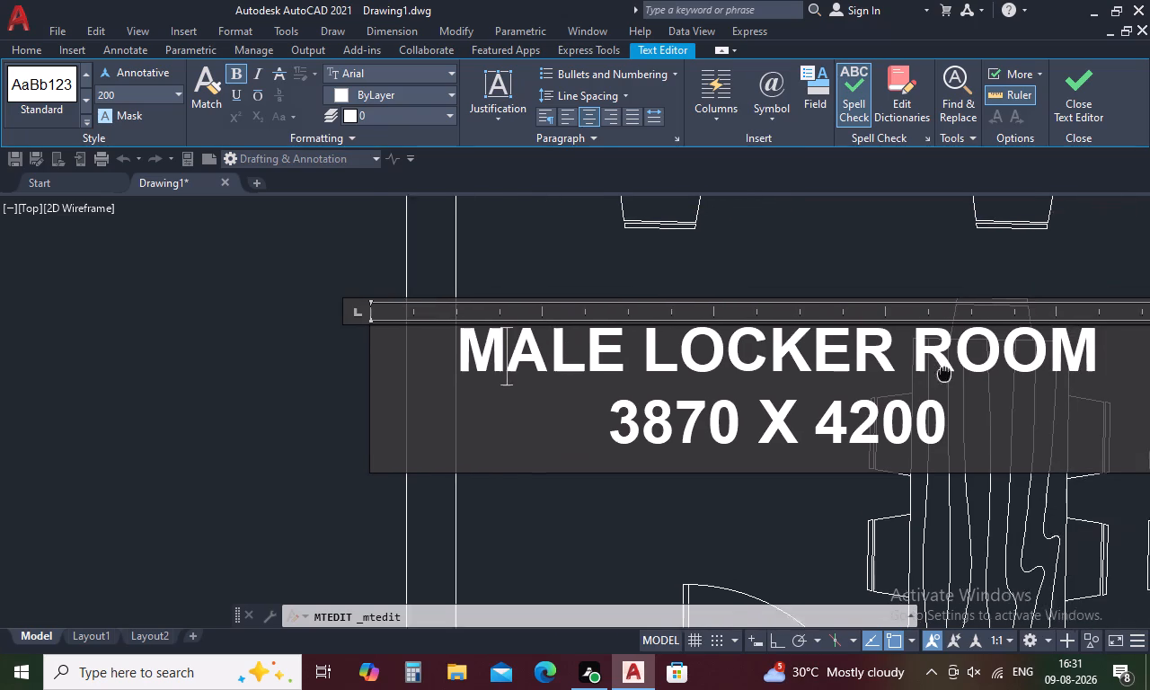
middle_click_drag(941, 373, 924, 372)
left_click(1079, 342)
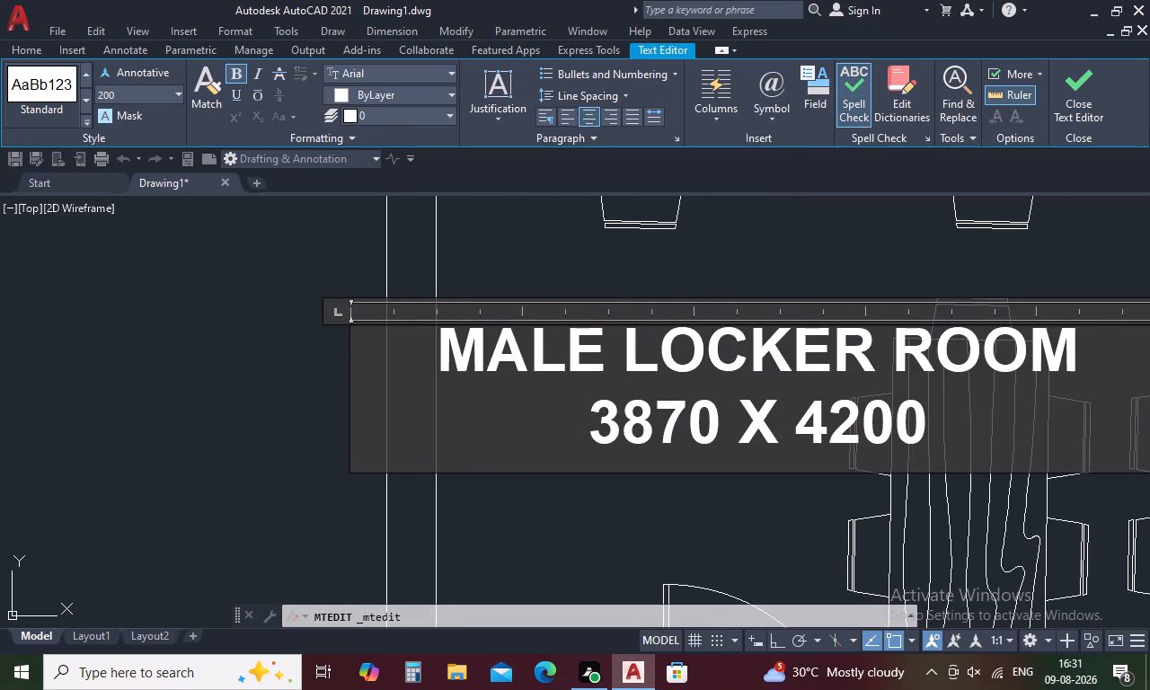
key("BackSpace")
key("BackSpace")
key("BackSpace")
key("BackSpace")
key("BackSpace")
key("BackSpace")
key("BackSpace")
key("BackSpace")
key("BackSpace")
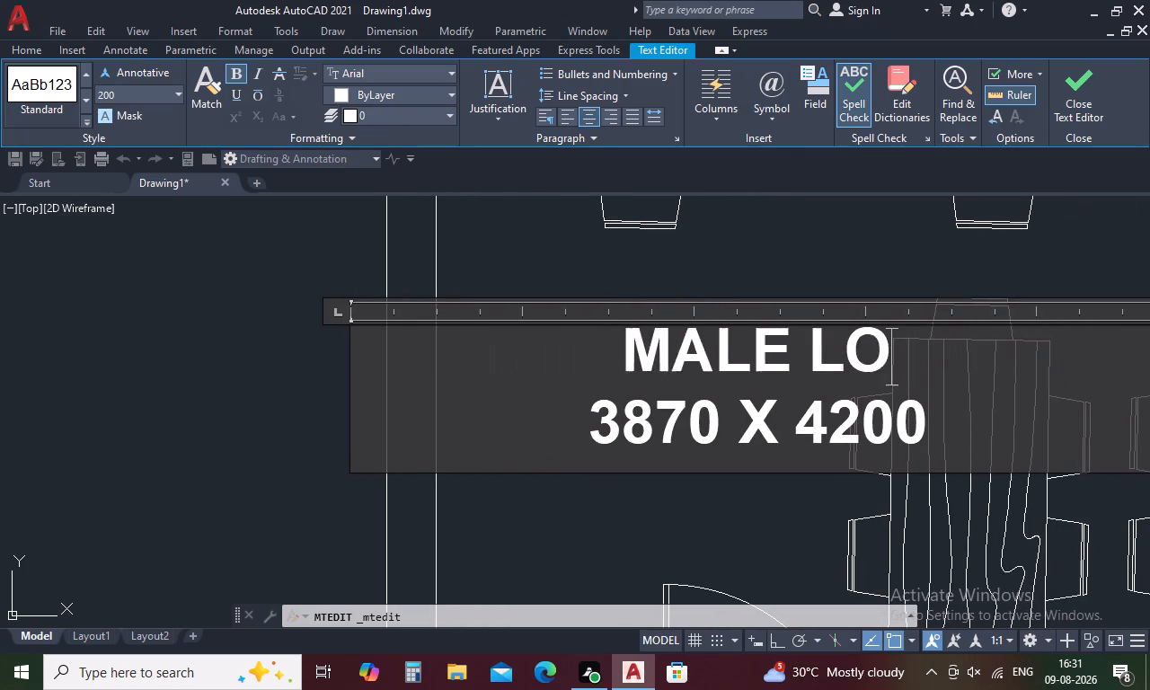
key("BackSpace")
key("BackSpace")
key("BackSpace")
key("BackSpace")
key("BackSpace")
key("BackSpace")
key("BackSpace")
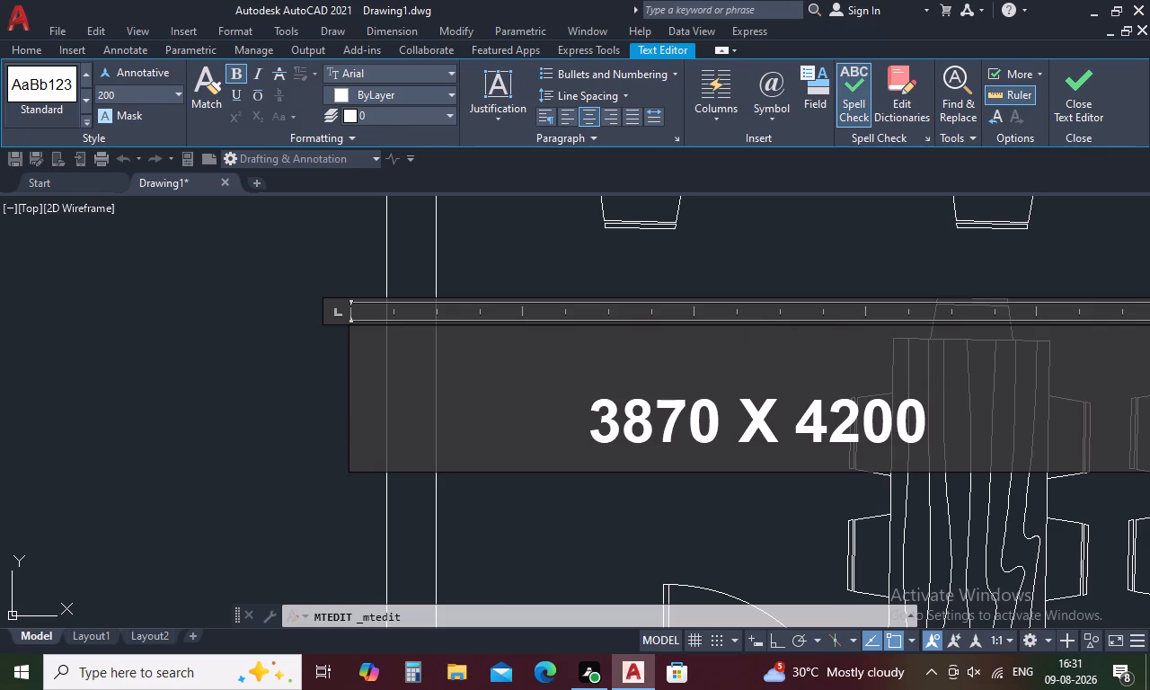
type("CAFE")
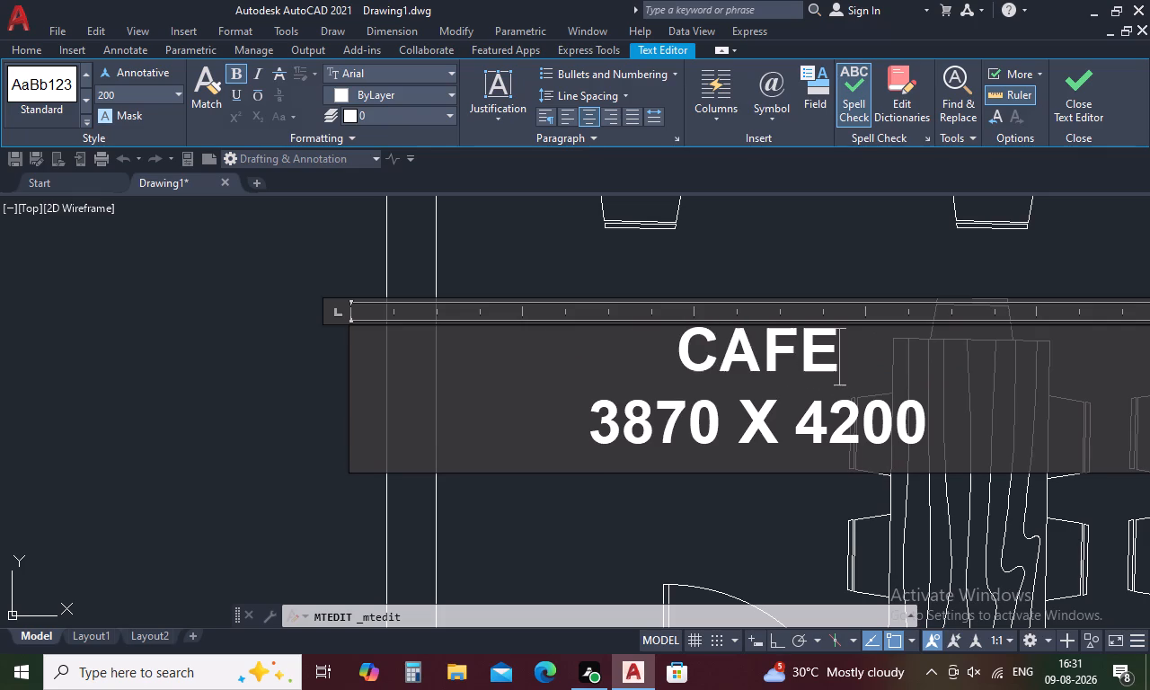
key("Return")
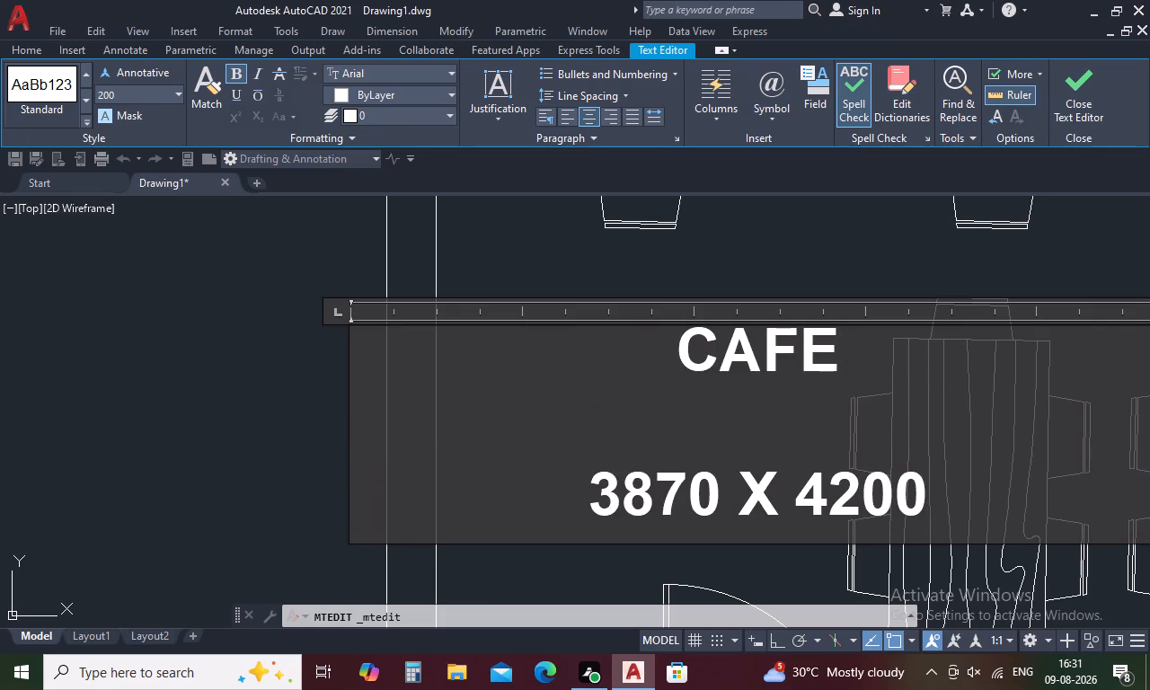
type("CAFETERIA")
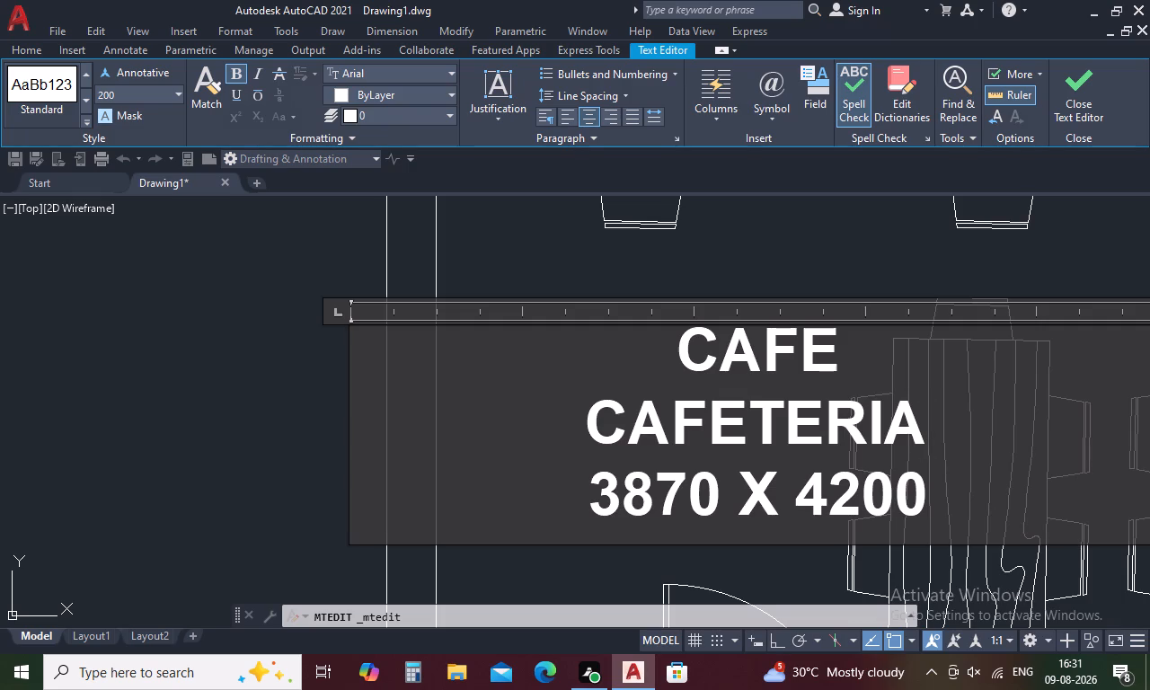
Change the dimension line of the CAFE CAFETERIA label to 5580 X 5415 and finish editing it.
left_click(727, 494)
key("BackSpace")
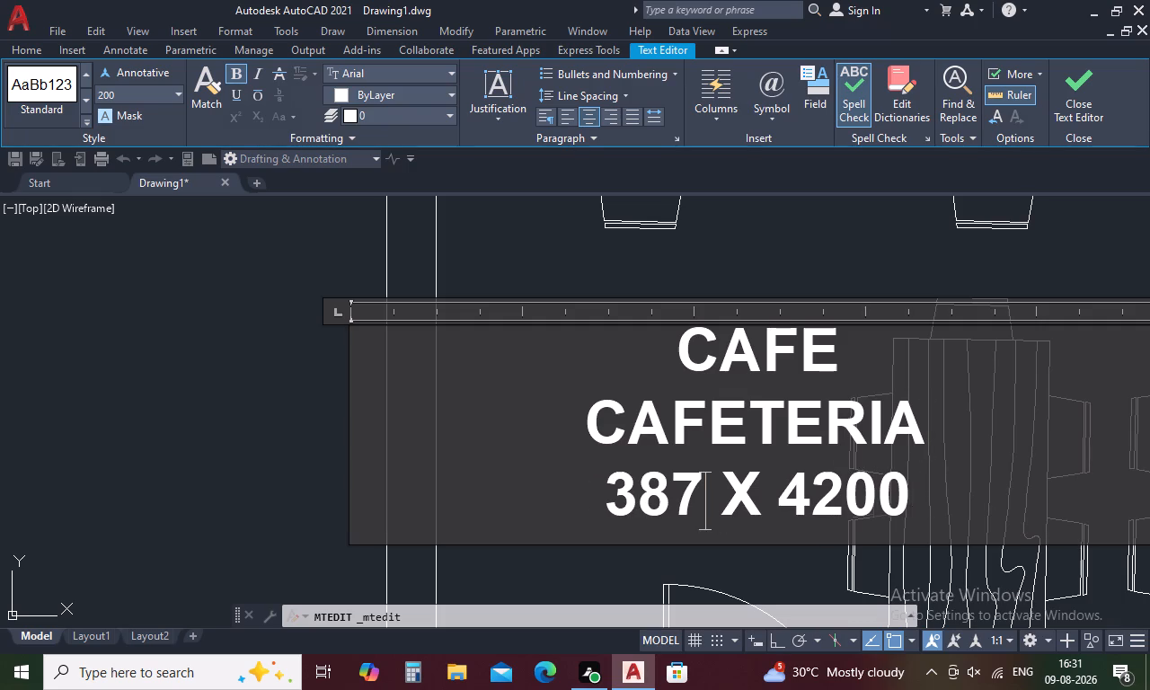
key("BackSpace")
key("BackSpace")
key("BackSpace")
type("5580")
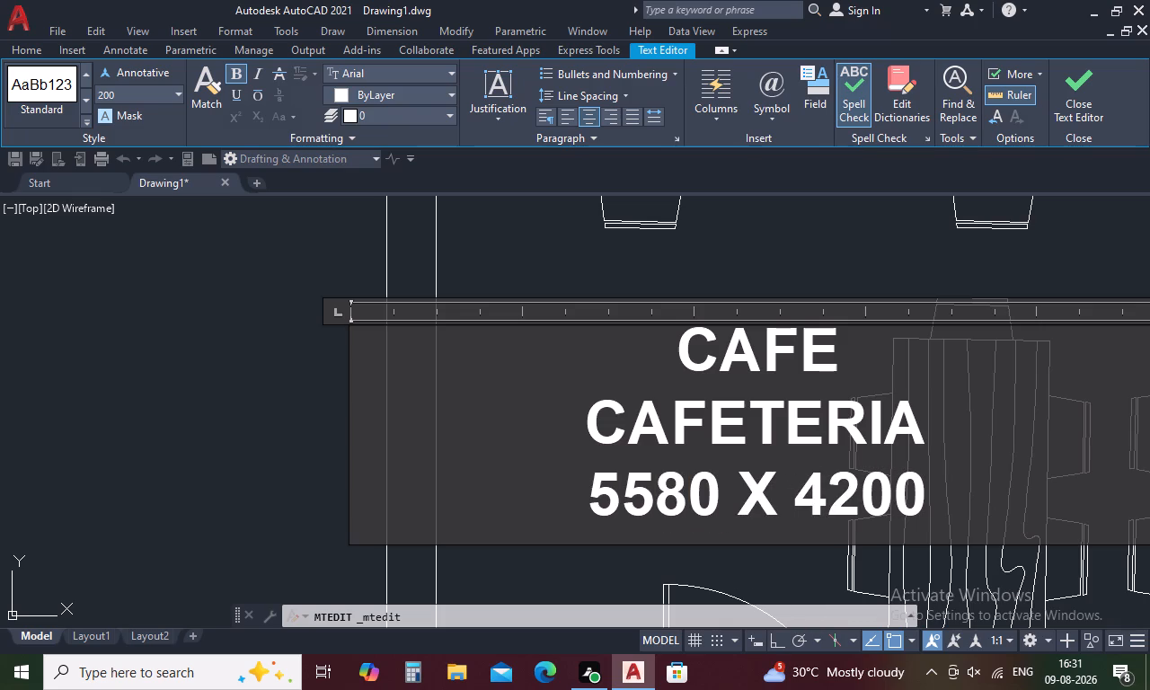
left_click(795, 500)
key("5")
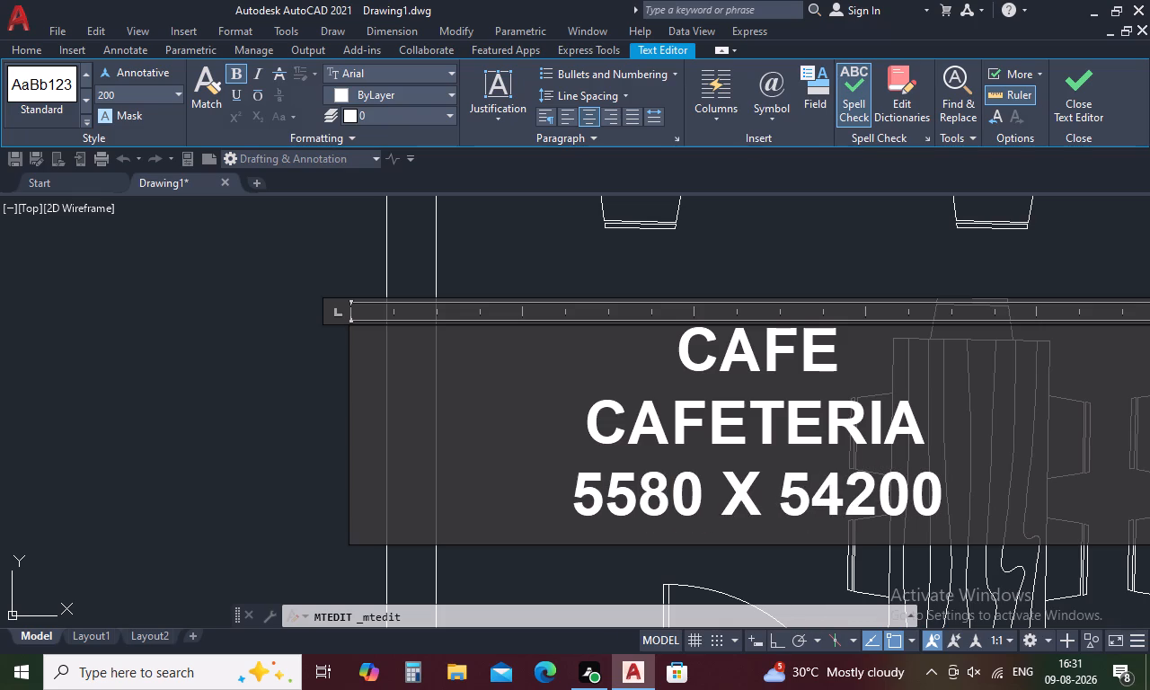
left_click(934, 486)
key("BackSpace")
key("BackSpace")
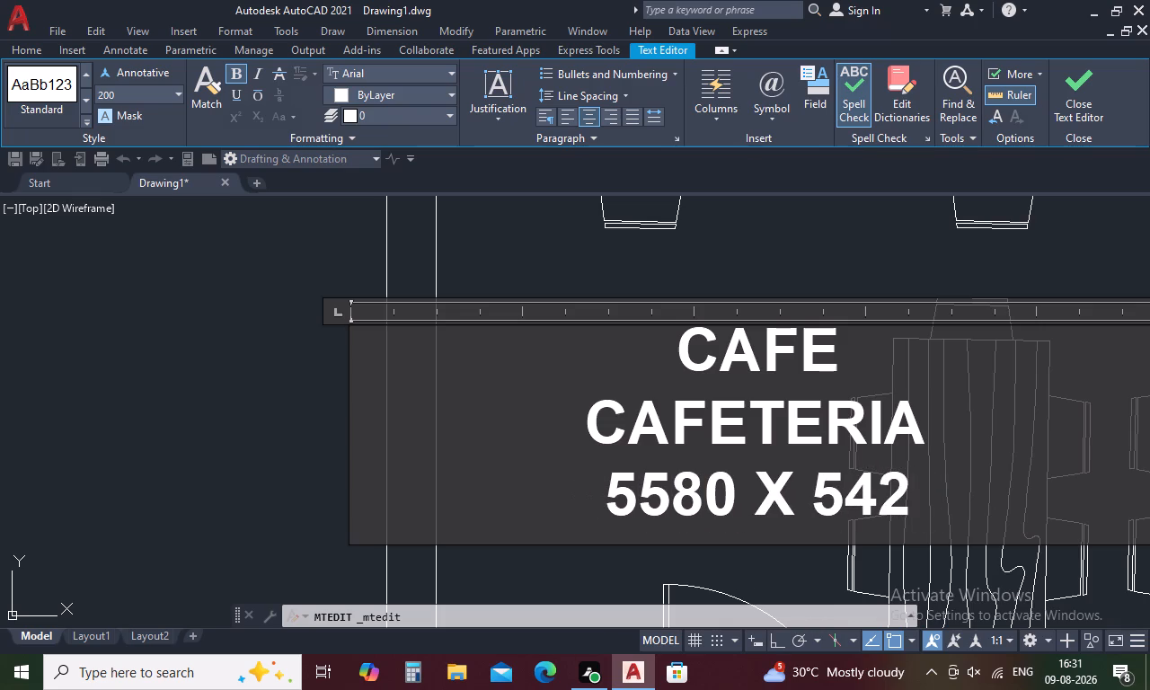
key("BackSpace")
type("15")
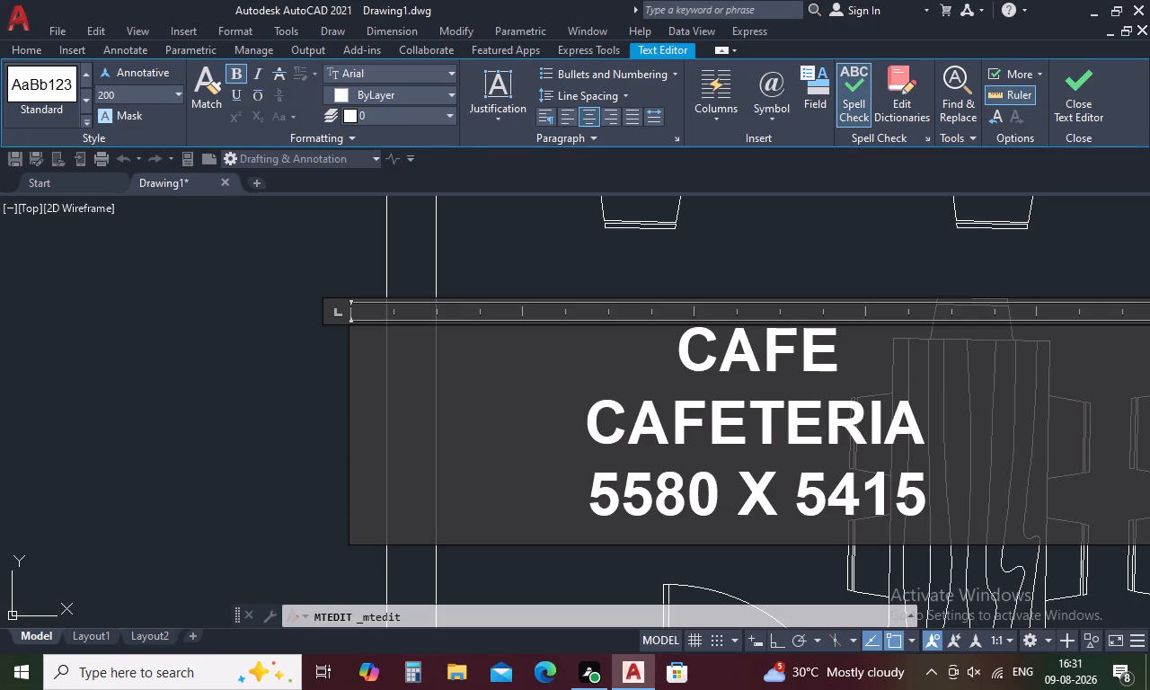
left_click(542, 412)
left_click(533, 249)
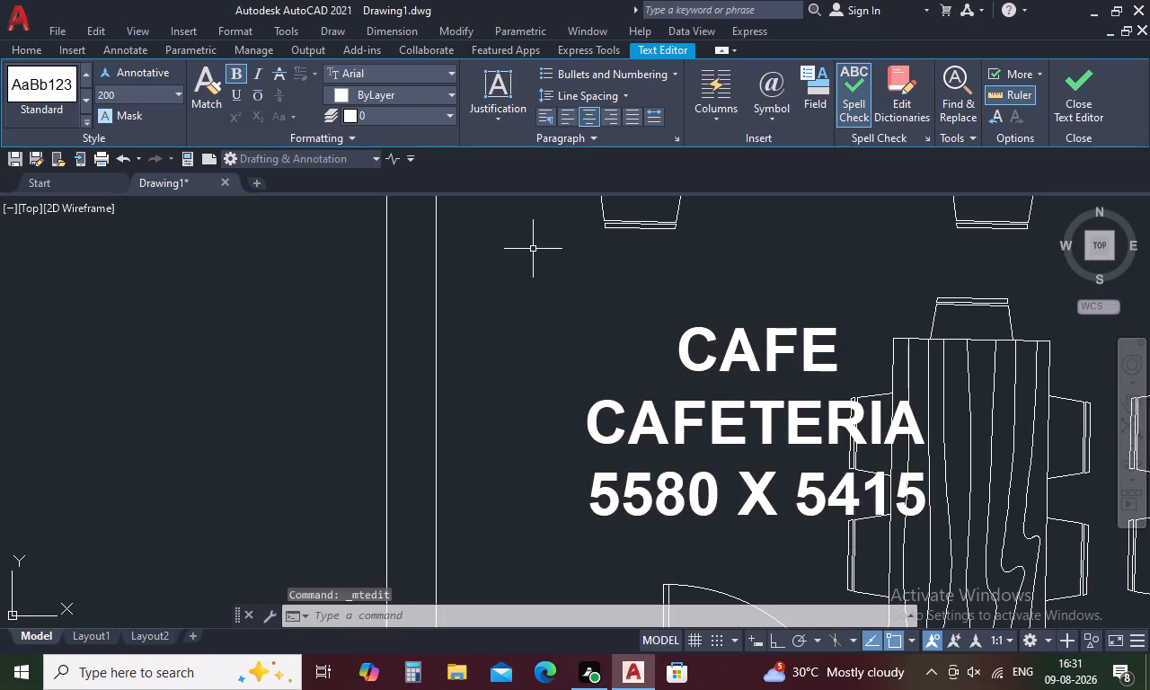
Move the CAFE CAFETERIA label into the clear space between the dining room's left wall and the lower tables, above the door.
left_click(657, 426)
right_click(657, 426)
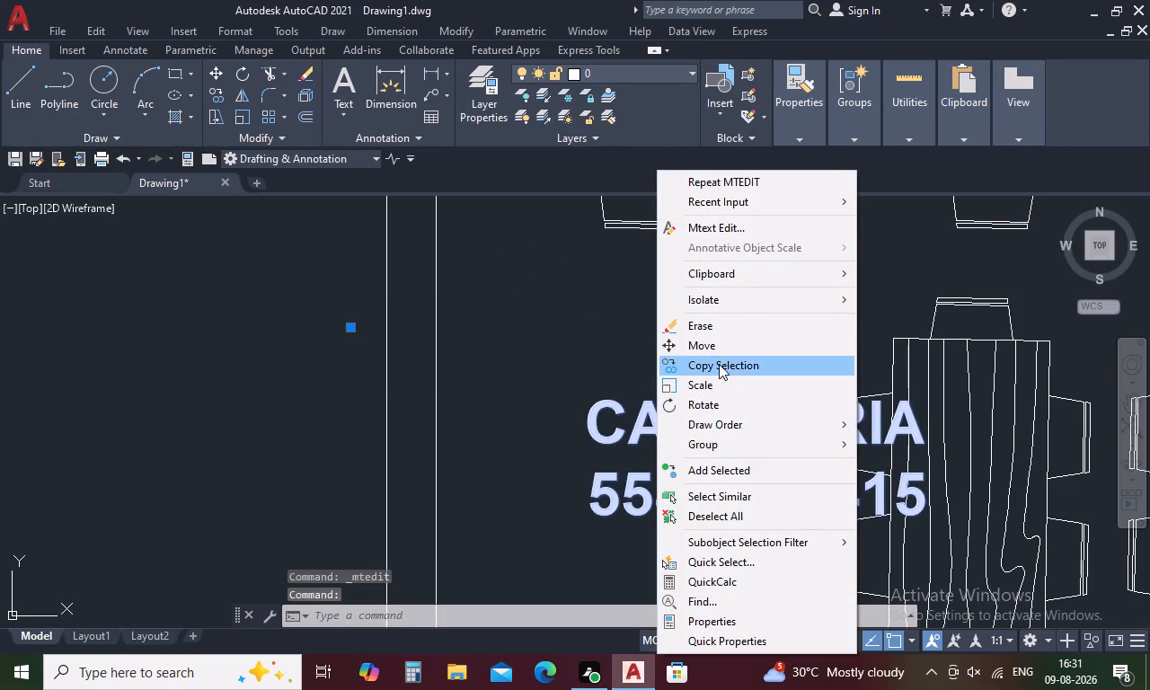
left_click(719, 341)
left_click(711, 429)
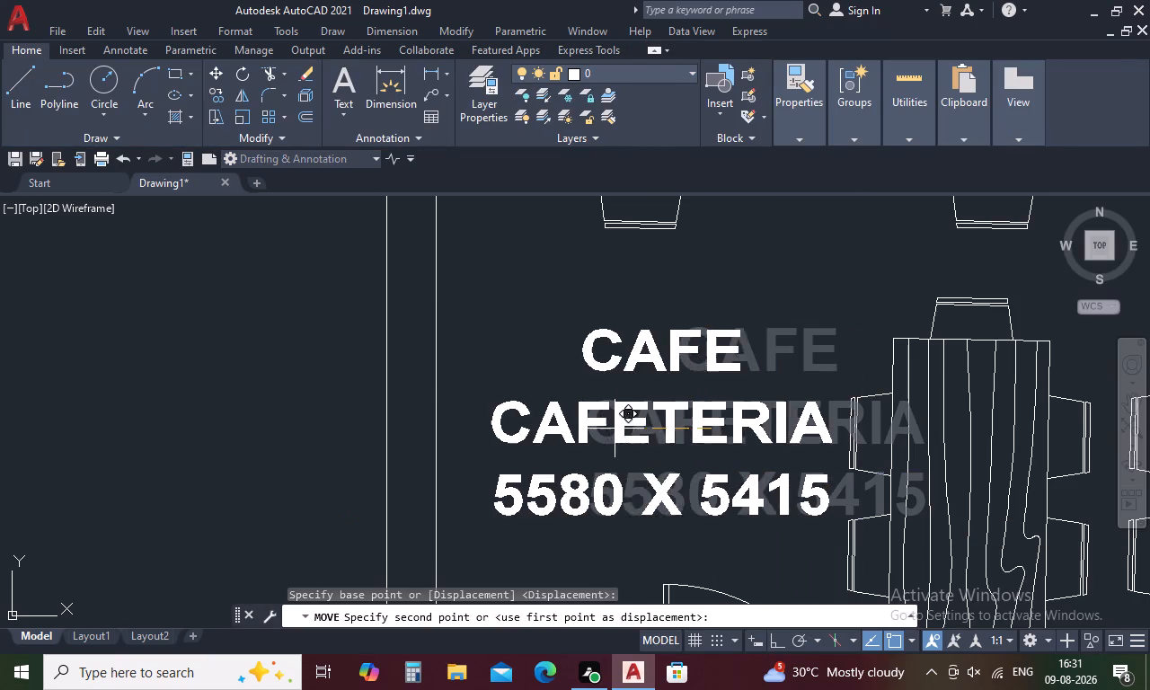
left_click(590, 420)
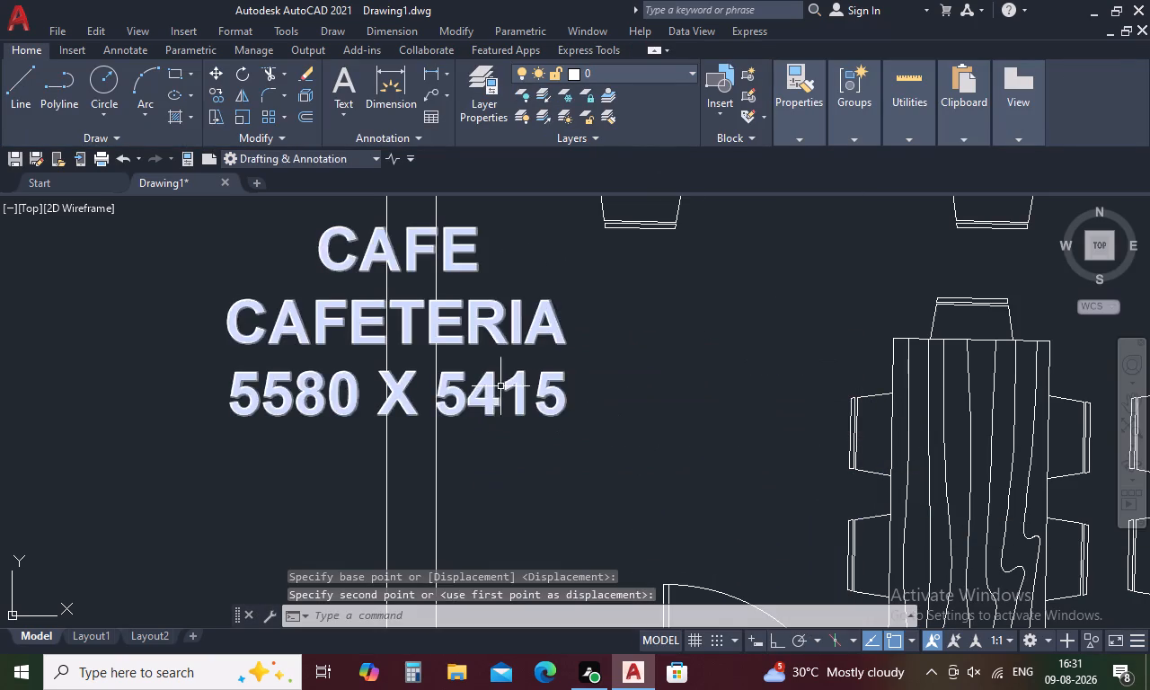
left_click(495, 388)
right_click(495, 388)
left_click(570, 353)
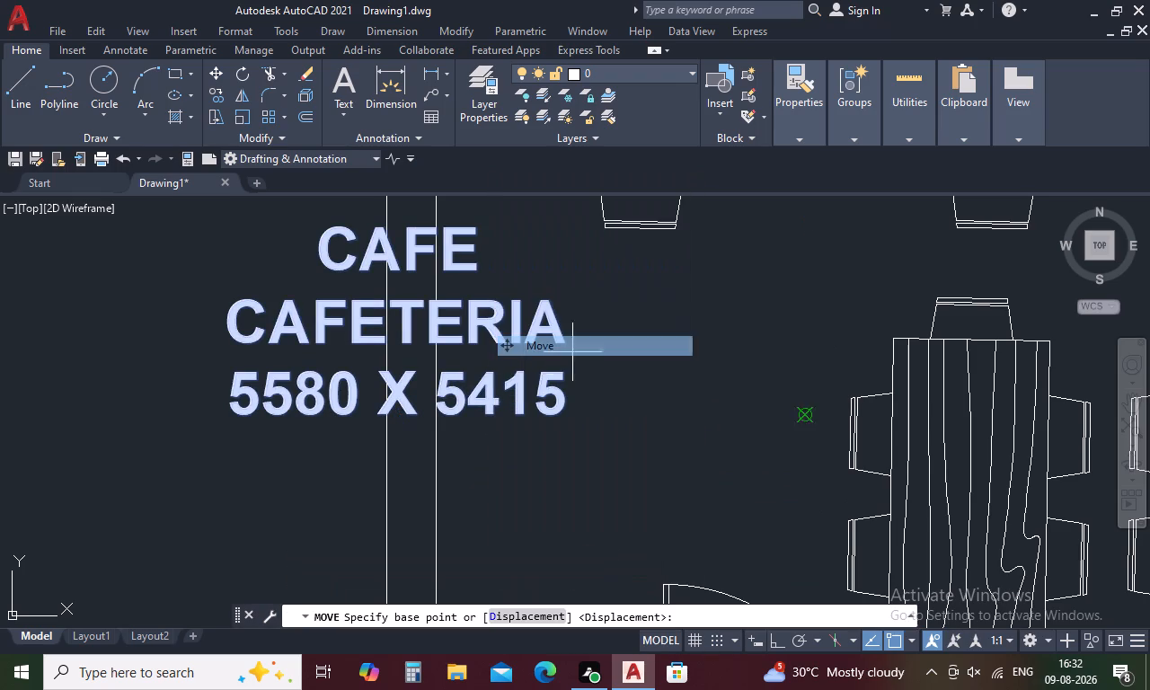
left_click(394, 389)
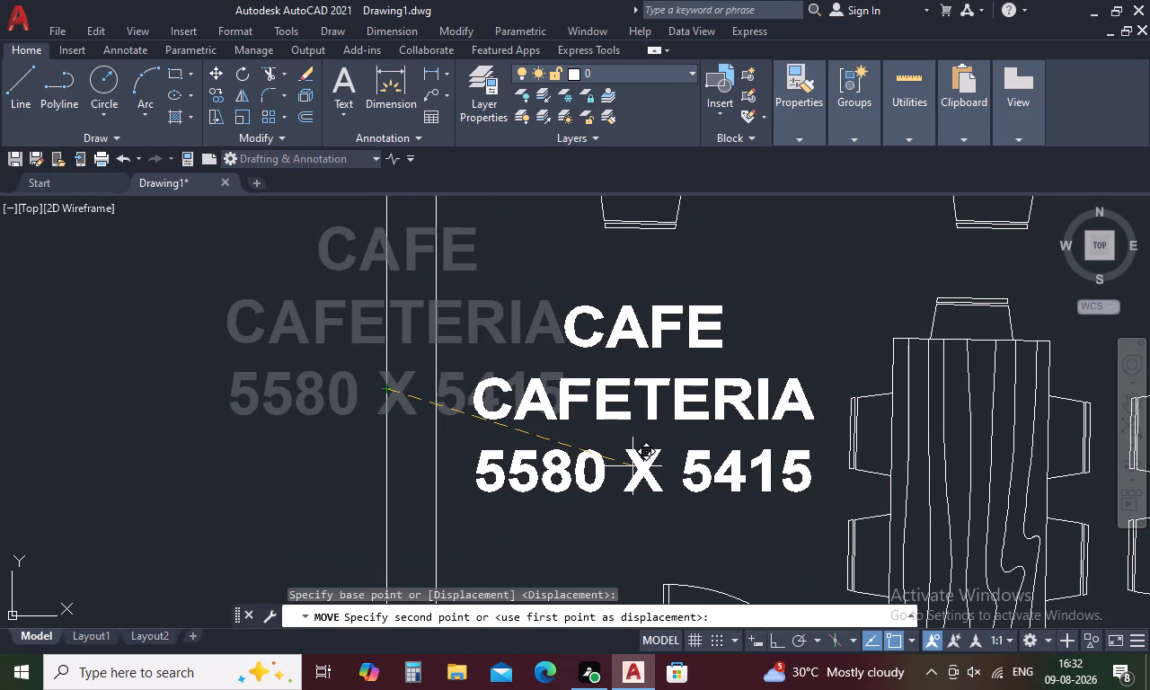
left_click(632, 466)
Draw a short line across the upper wall of the room above the STORE, near its left corner.
scroll(647, 445, "down", 3)
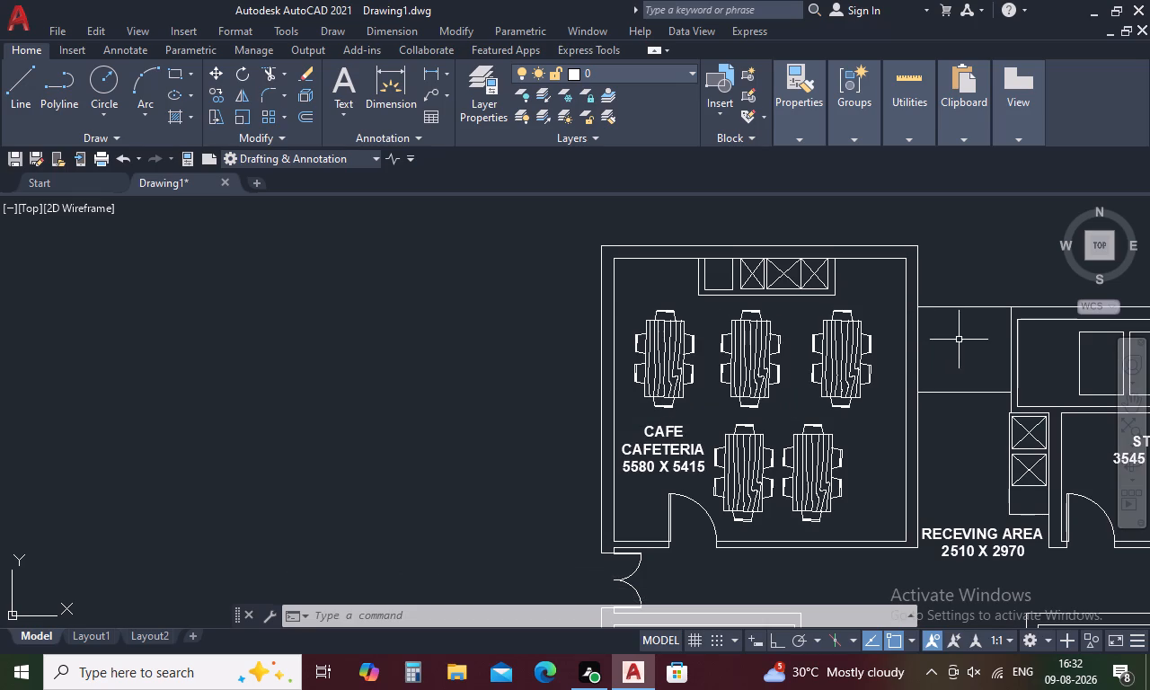
middle_click_drag(959, 340, 673, 391)
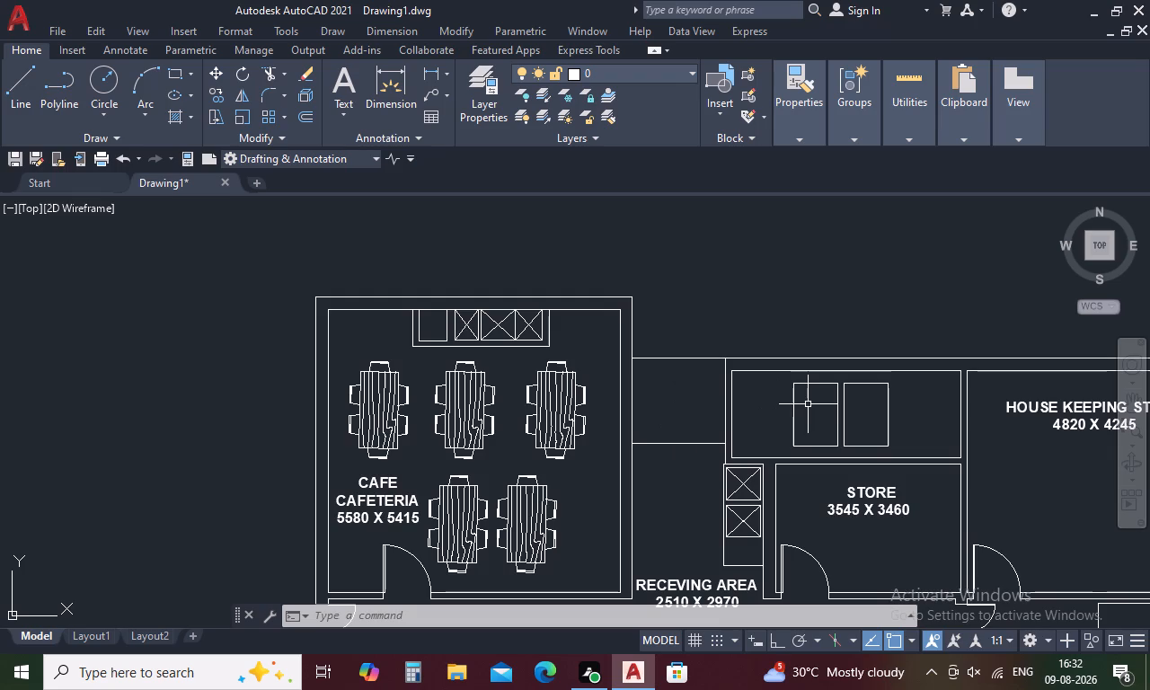
middle_click_drag(808, 404, 684, 383)
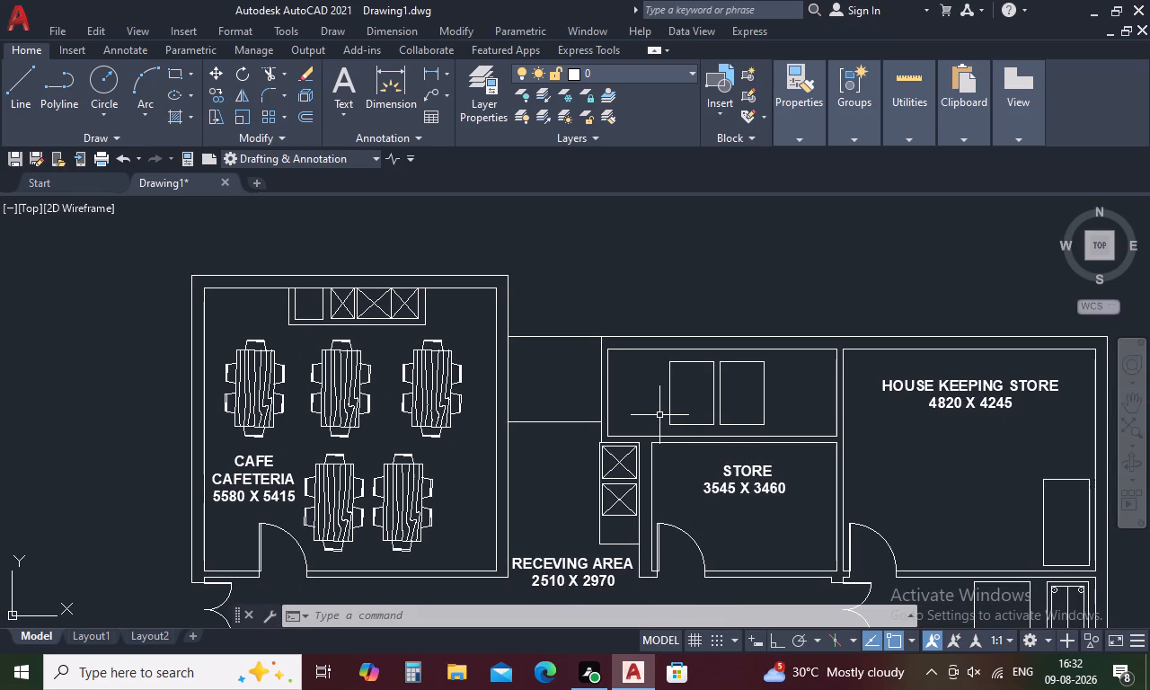
key("Escape")
type("L")
key("space")
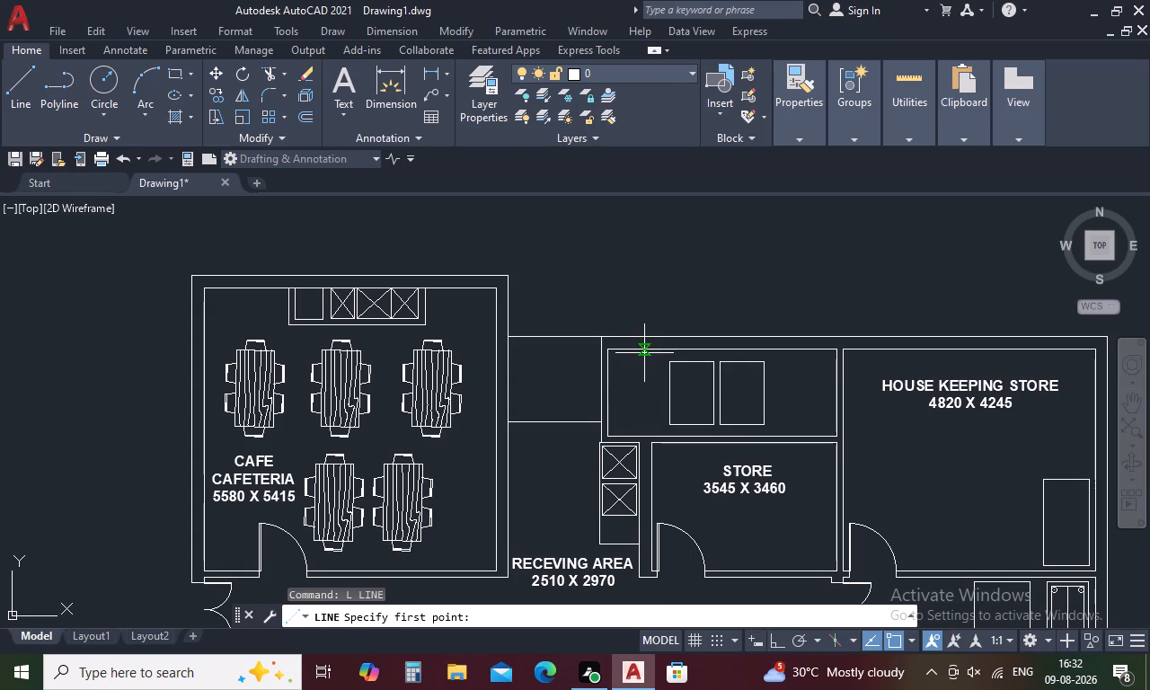
left_click(653, 349)
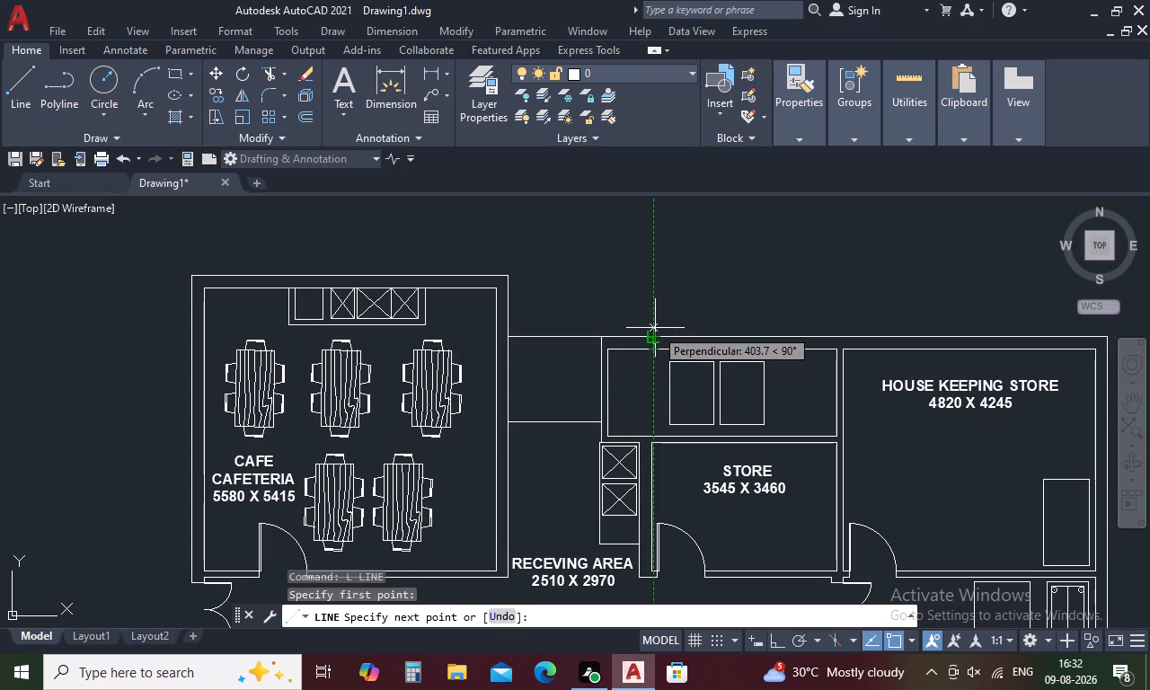
left_click(655, 332)
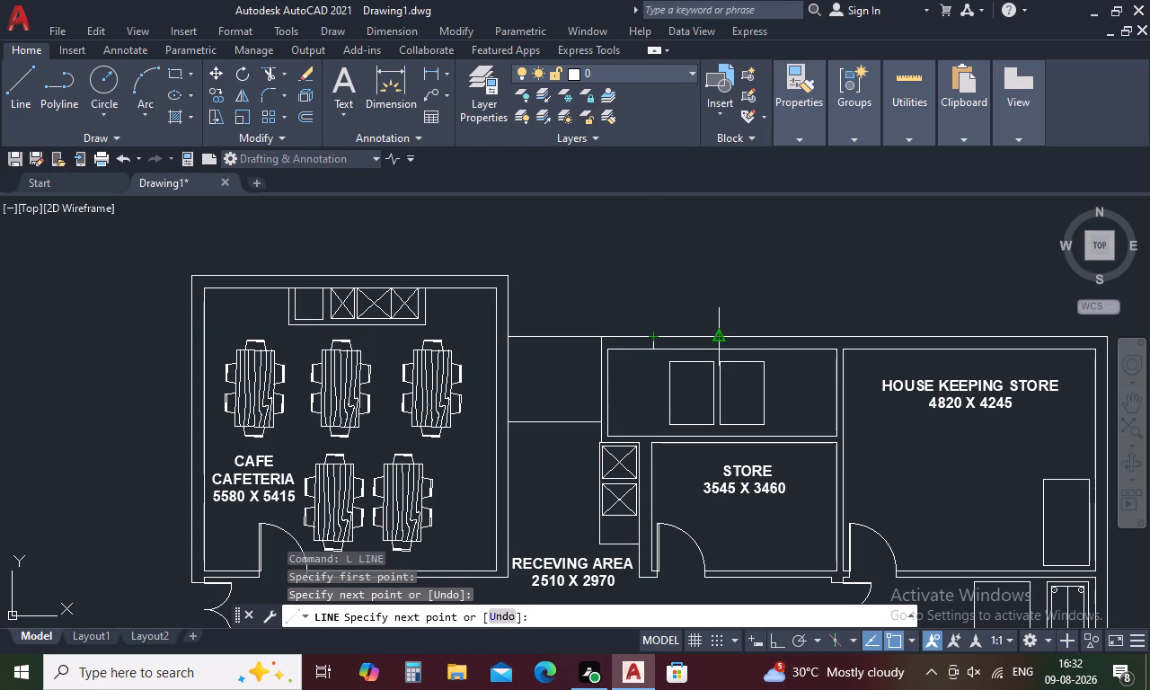
key("Escape")
Extend the top and left inner wall lines at the upper-left corner of the room above the STORE to the outer wall lines.
key("e")
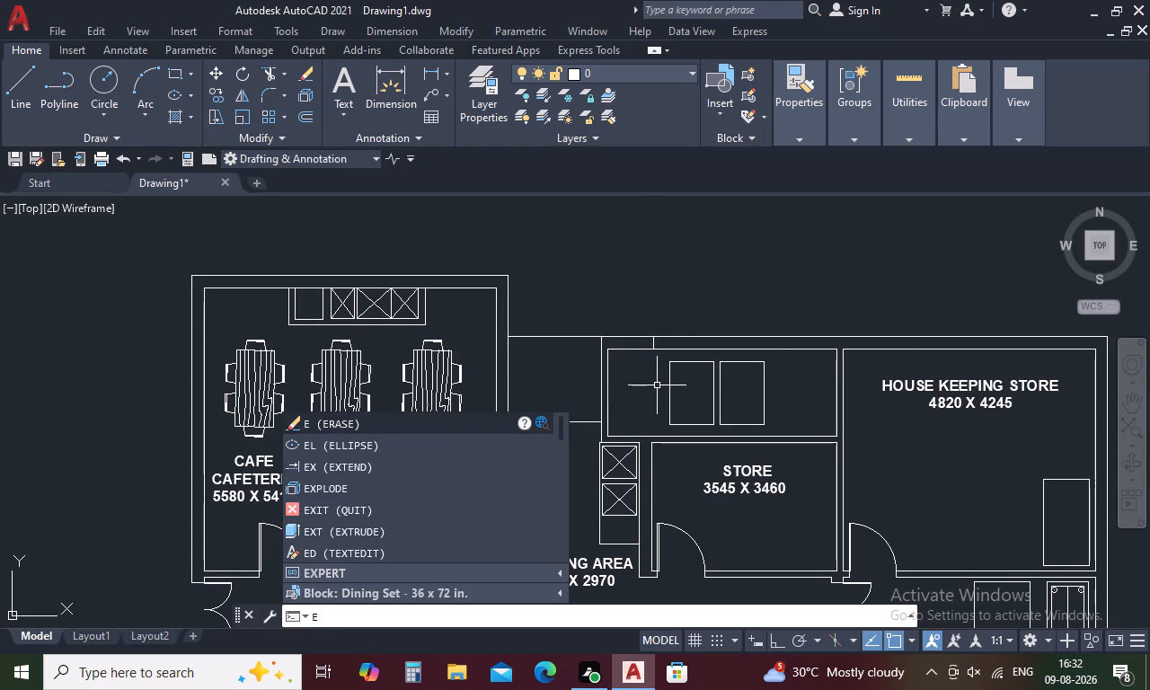
type("X")
key("space")
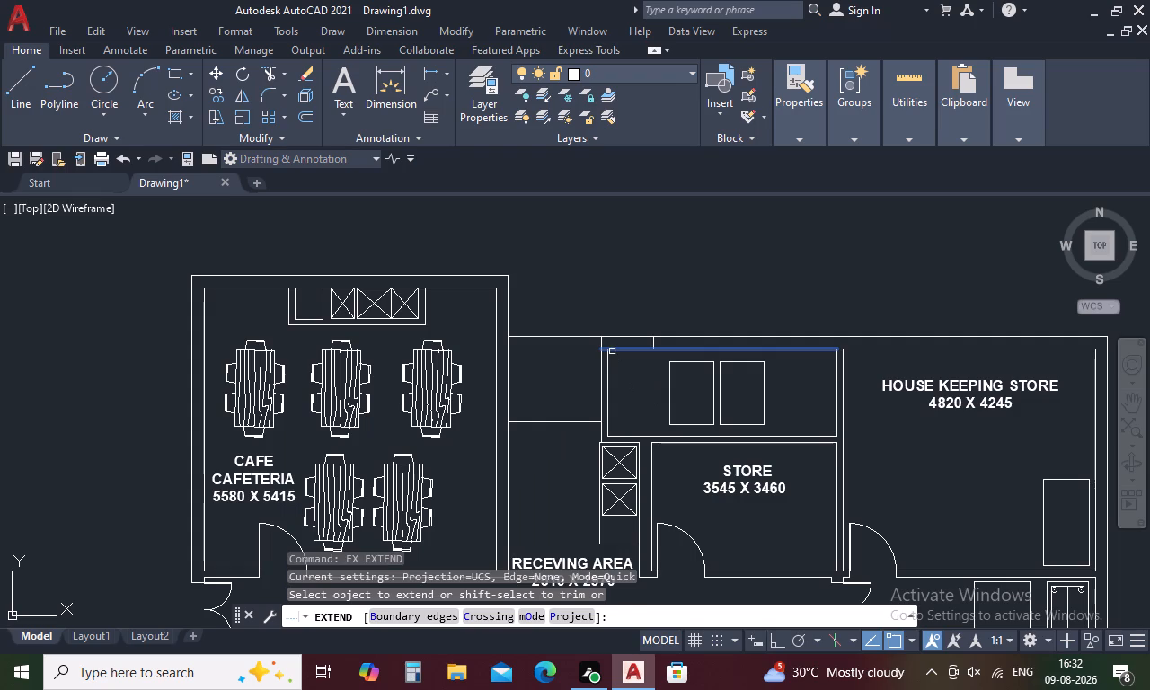
left_click(612, 351)
key("Escape")
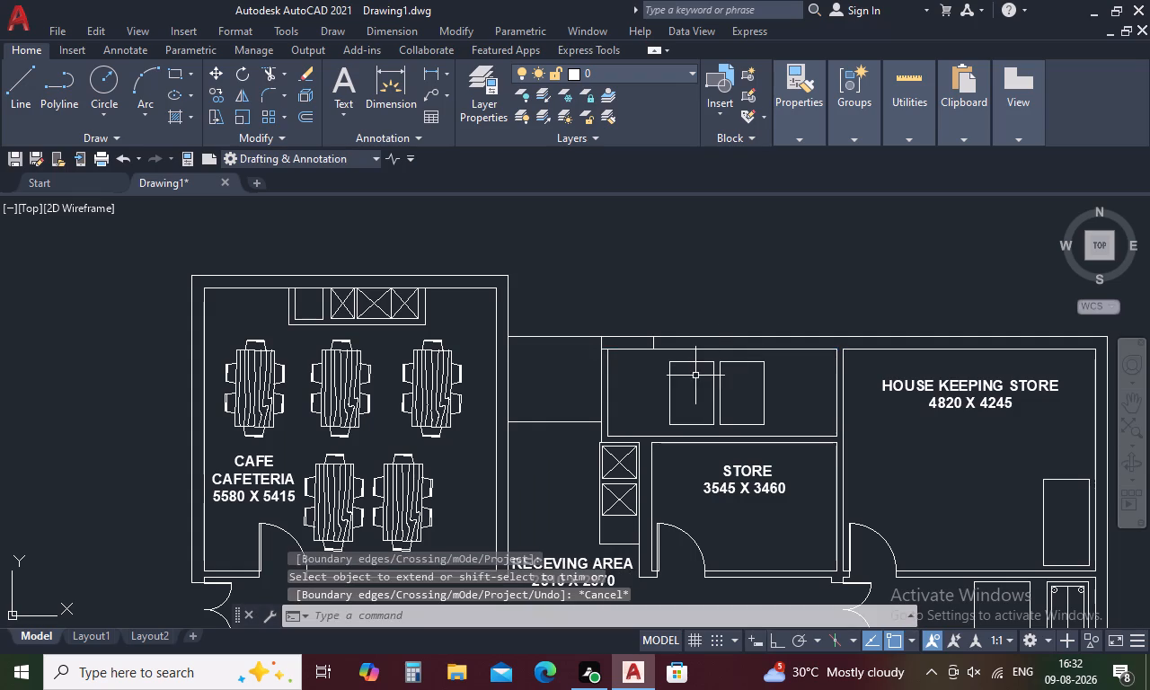
key("space")
key("space")
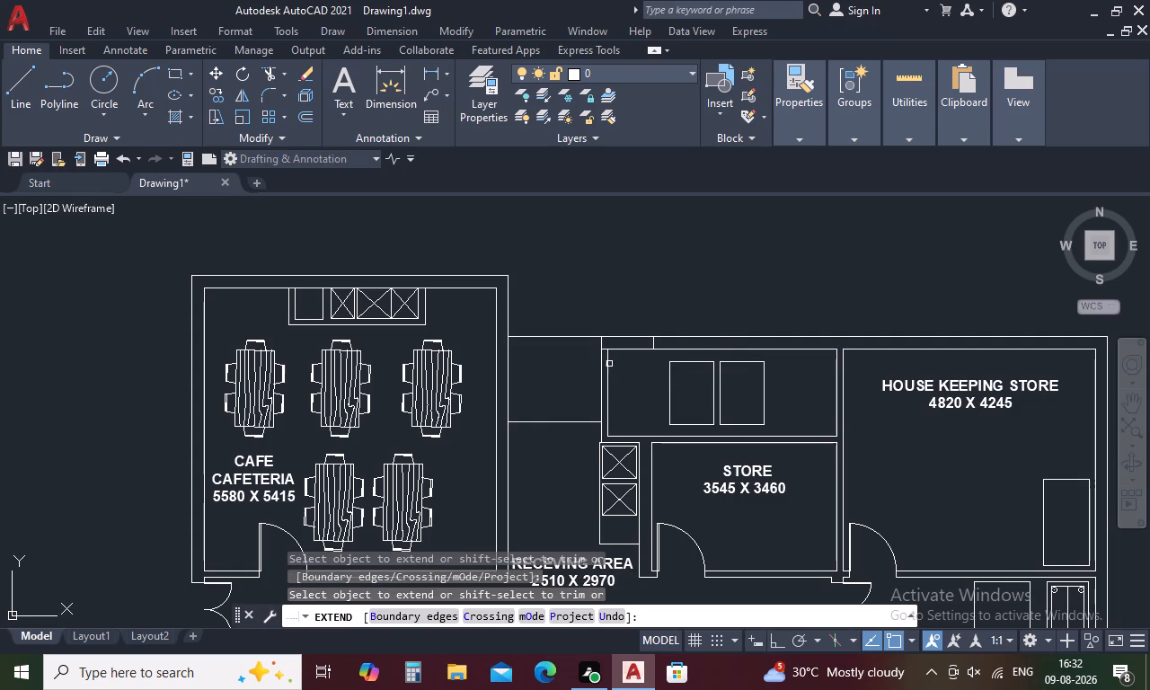
left_click(606, 359)
key("Escape")
Trim the upper wall lines between the room's left wall and the short cross line, plus the leftover stub inside the left wall.
type("TR")
key("space")
left_click_drag(617, 317, 618, 323)
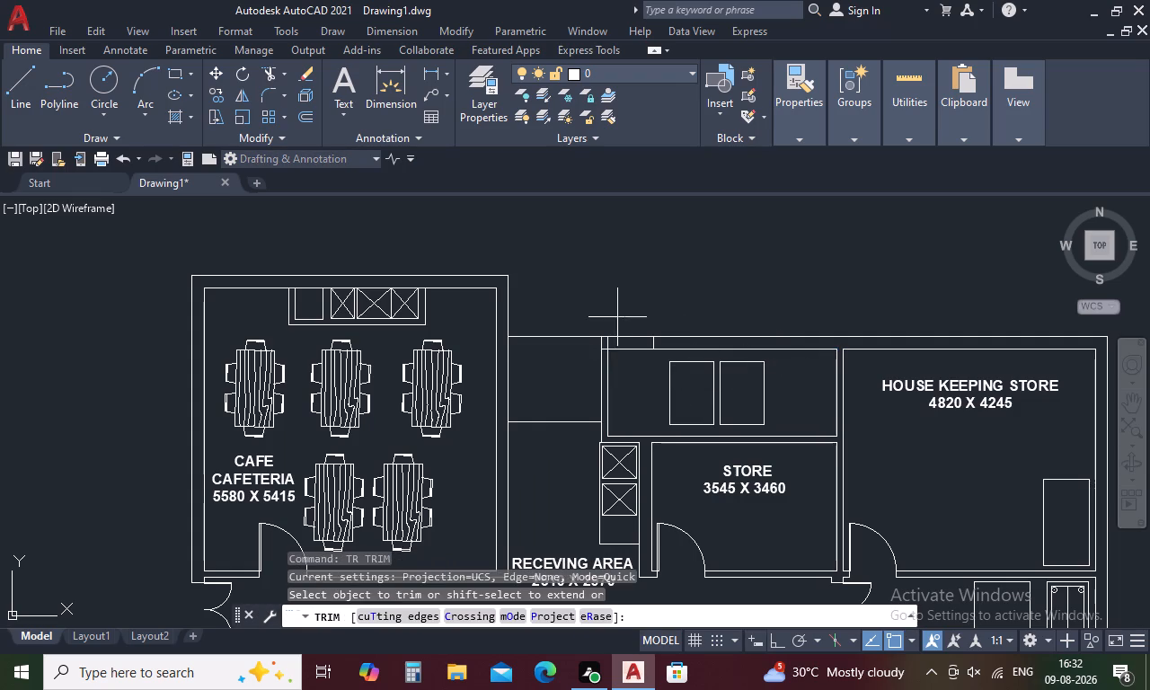
left_click_drag(618, 323, 634, 376)
scroll(600, 351, "up", 3)
left_click(604, 341)
scroll(604, 341, "down", 1)
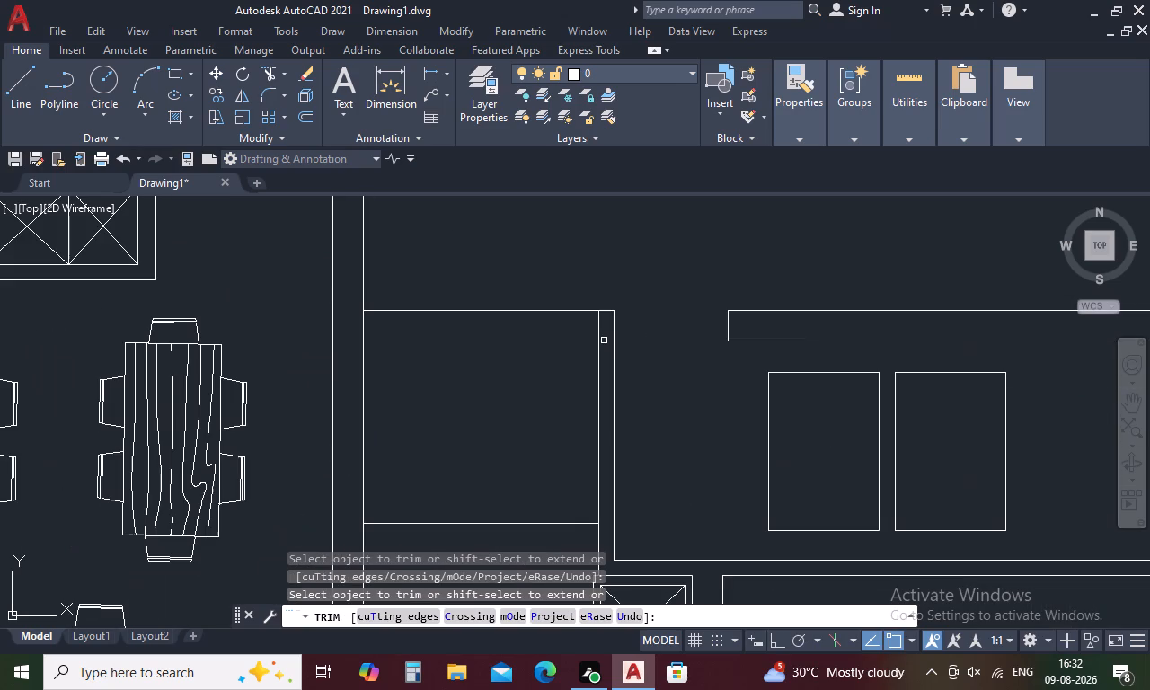
key("Escape")
Draw a line closing the outer wall gap from the top of the short cross line to the left wall's top corner.
key("l")
key("space")
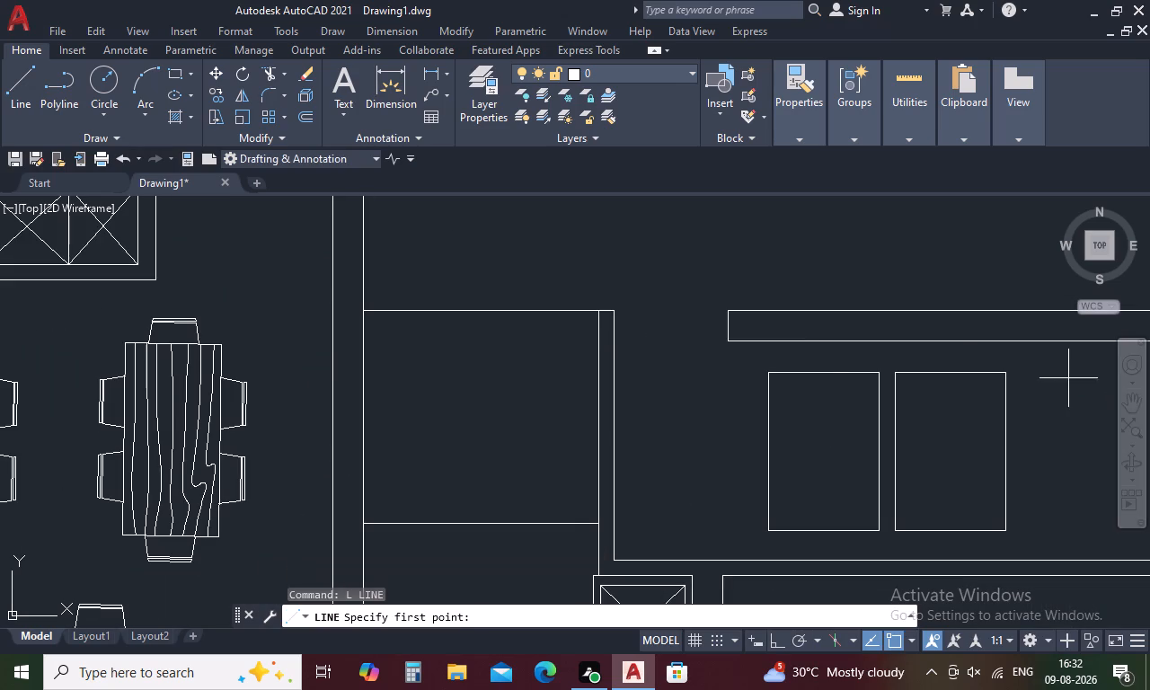
left_click(730, 313)
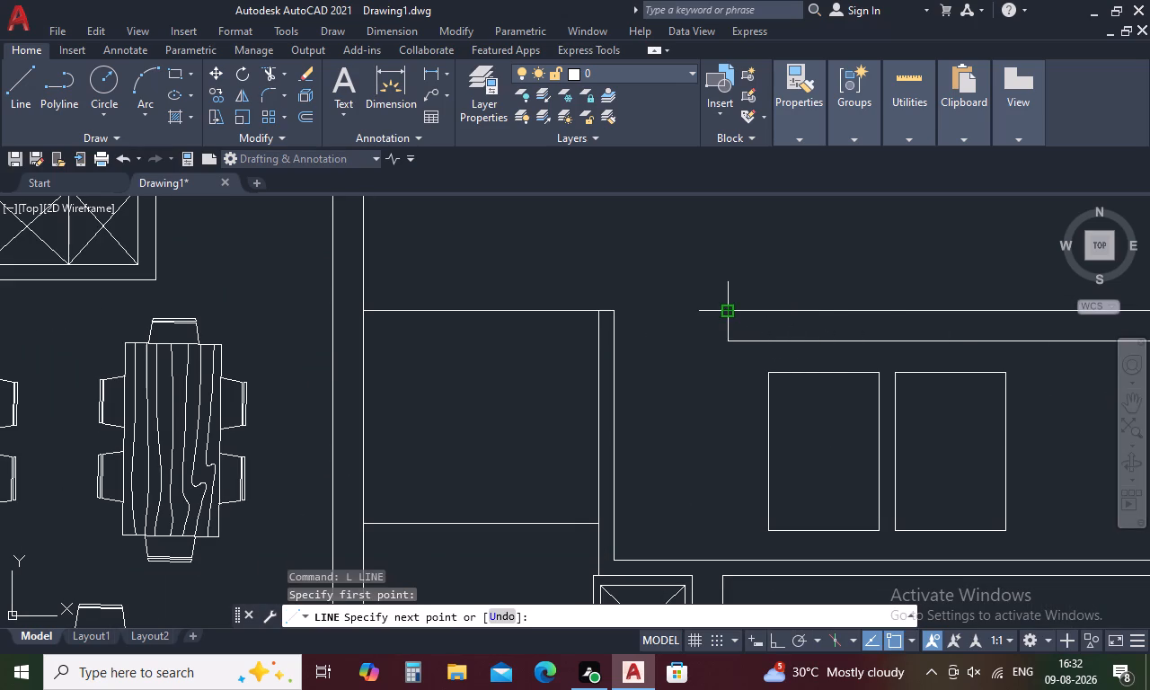
left_click(615, 310)
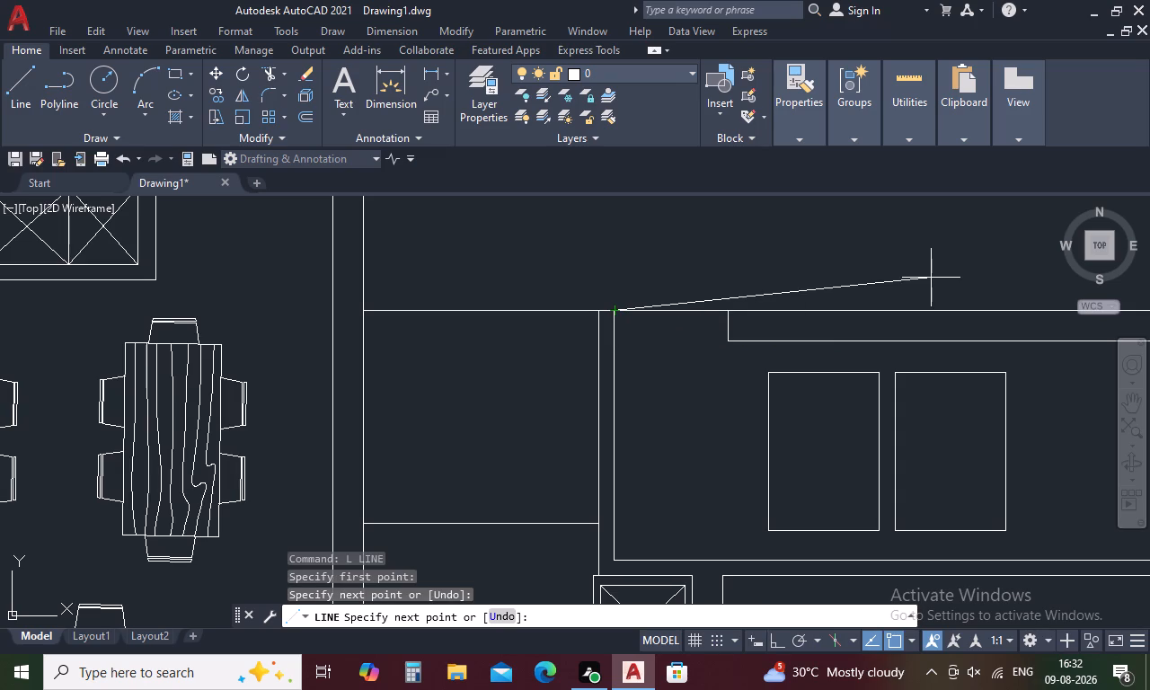
key("Escape")
scroll(756, 388, "down", 2)
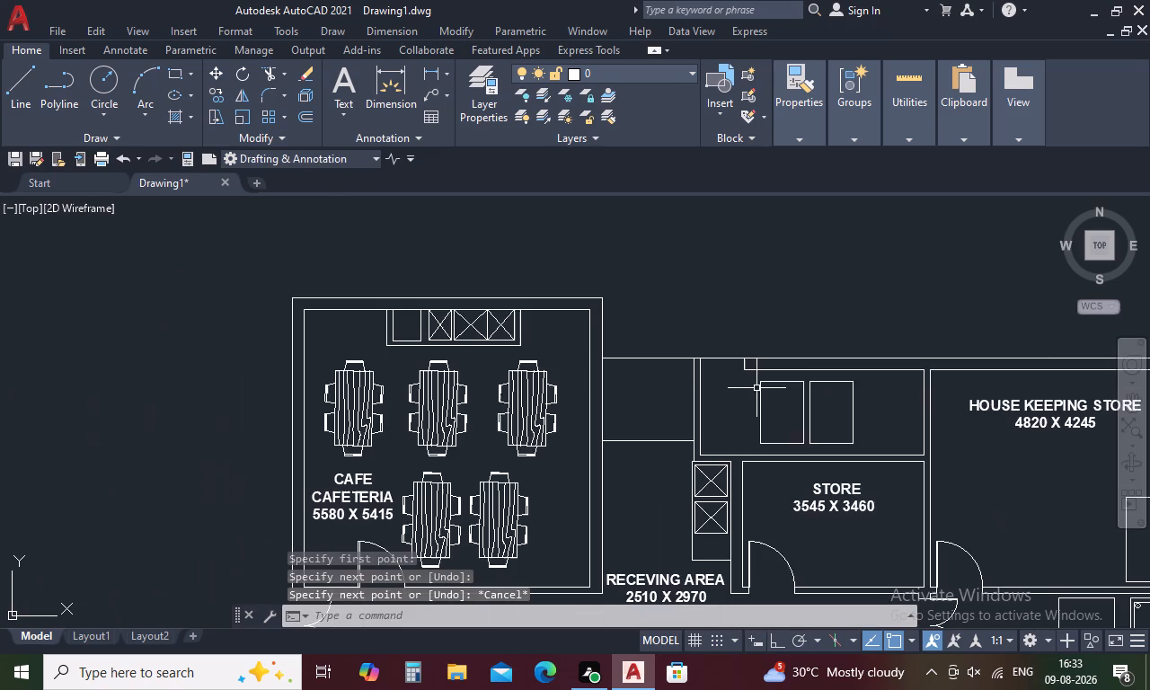
Move the rectangle nearer the right wall of the room above the STORE horizontally to the right, closer to that wall.
left_click(852, 405)
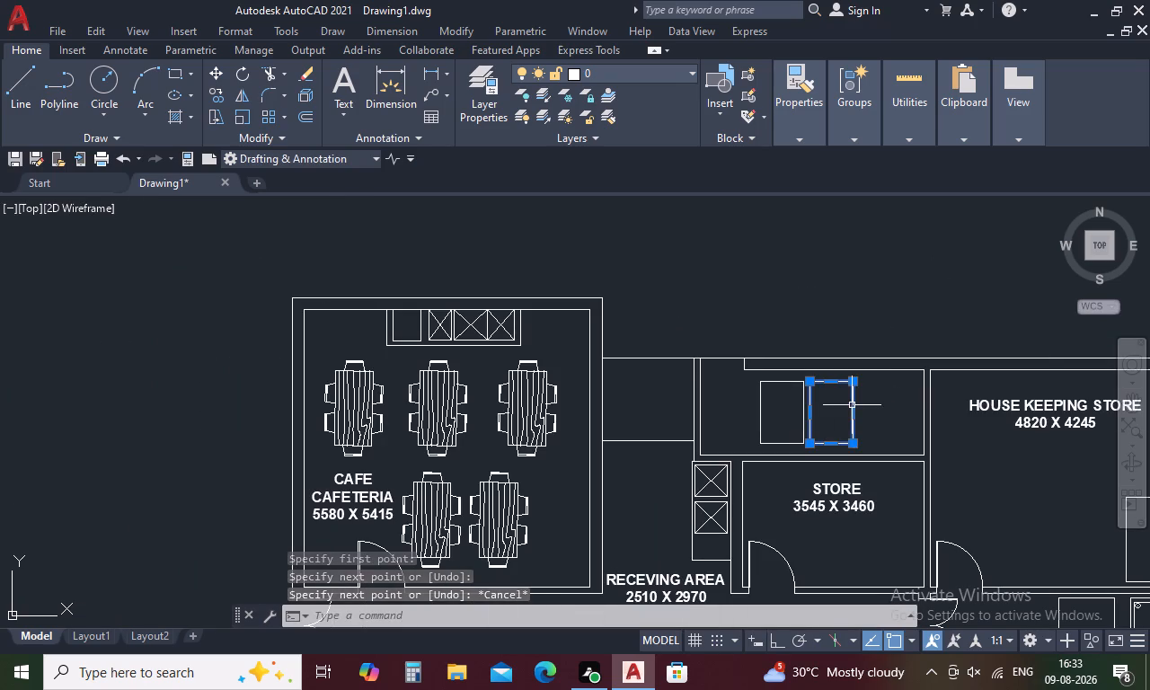
right_click(852, 405)
left_click(907, 349)
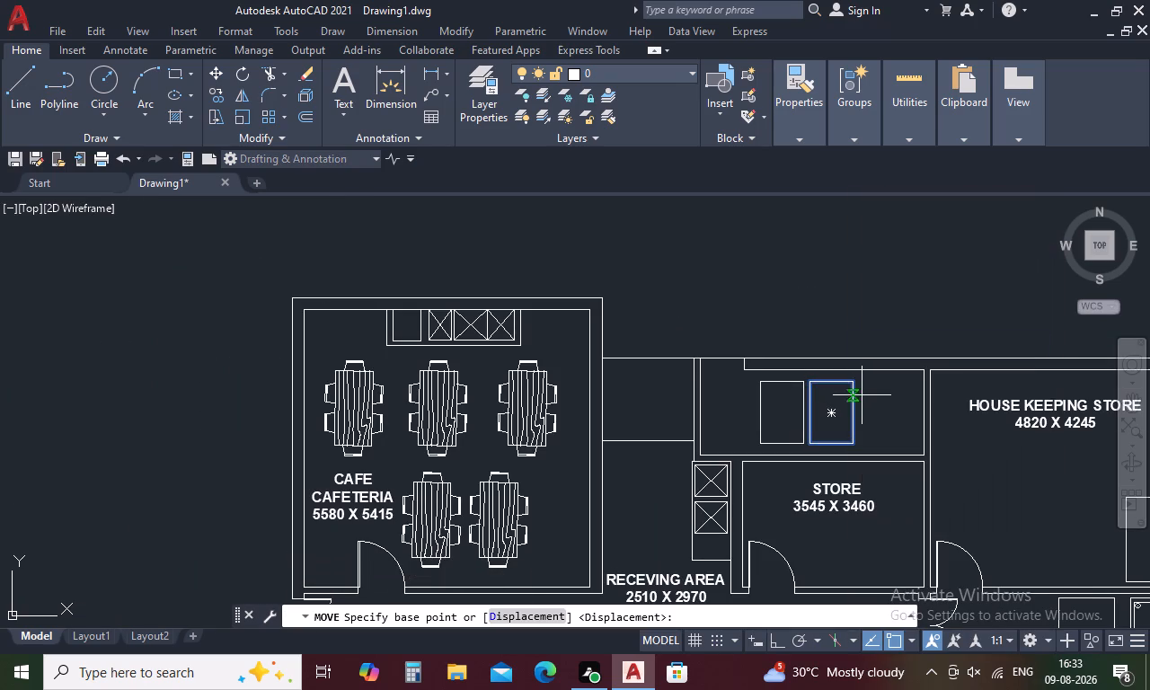
left_click(854, 385)
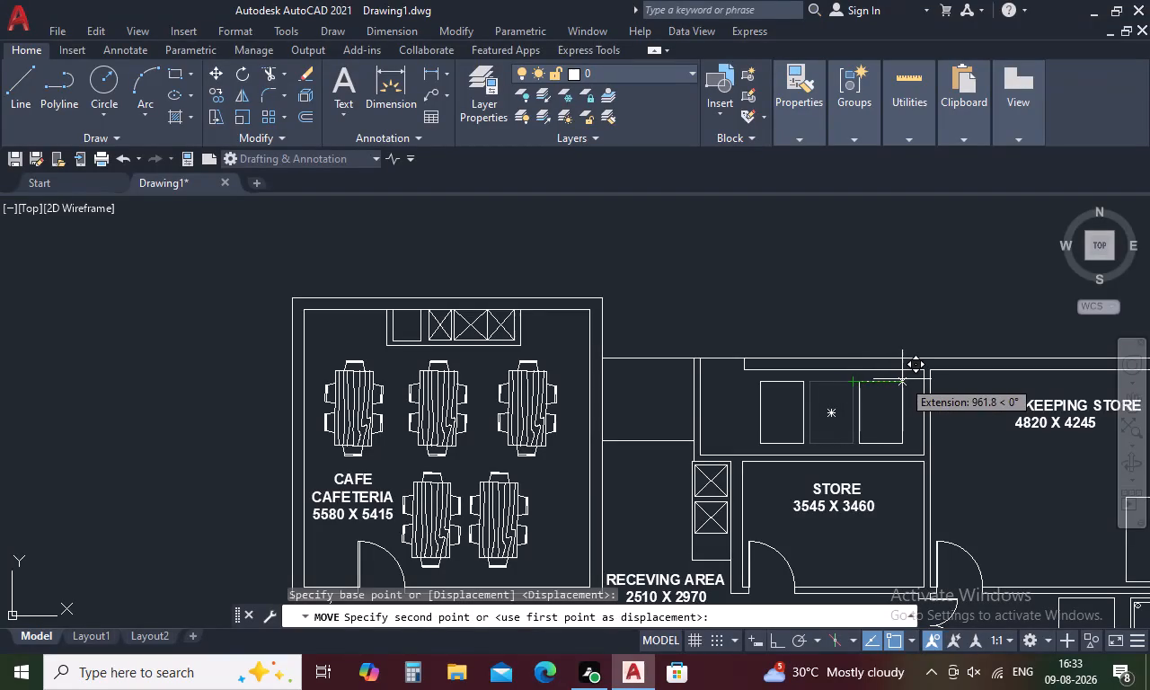
left_click(909, 379)
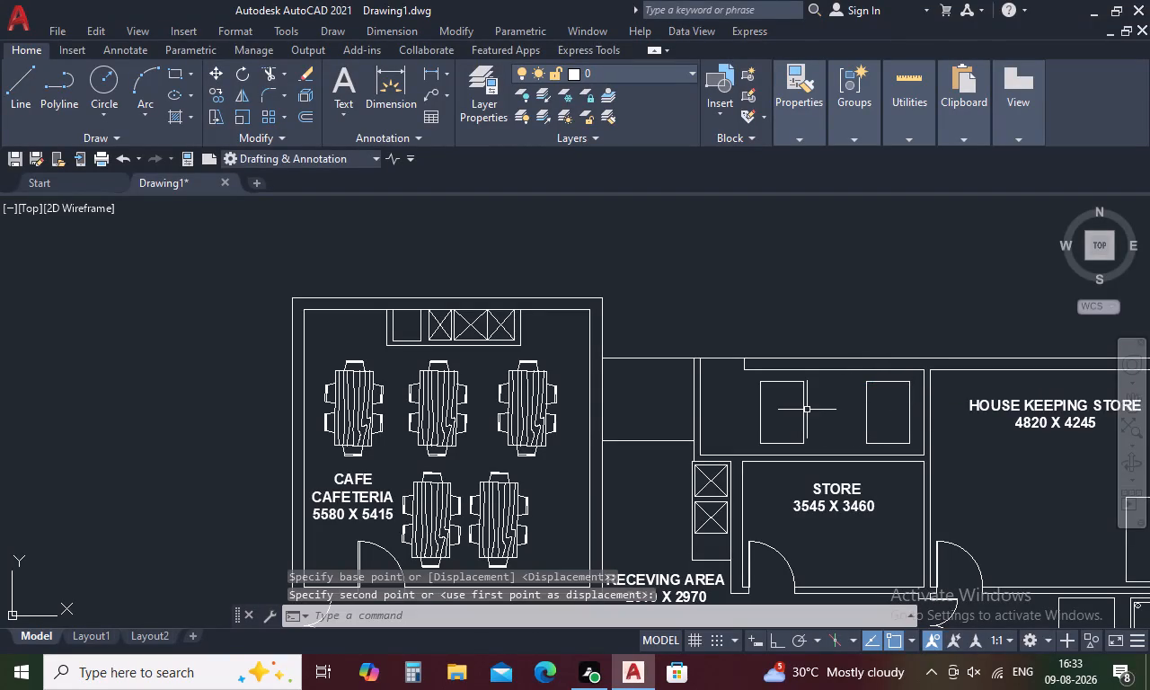
Move the other rectangle in the room above the STORE about 998 units horizontally towards the first one.
left_click(805, 412)
right_click(805, 412)
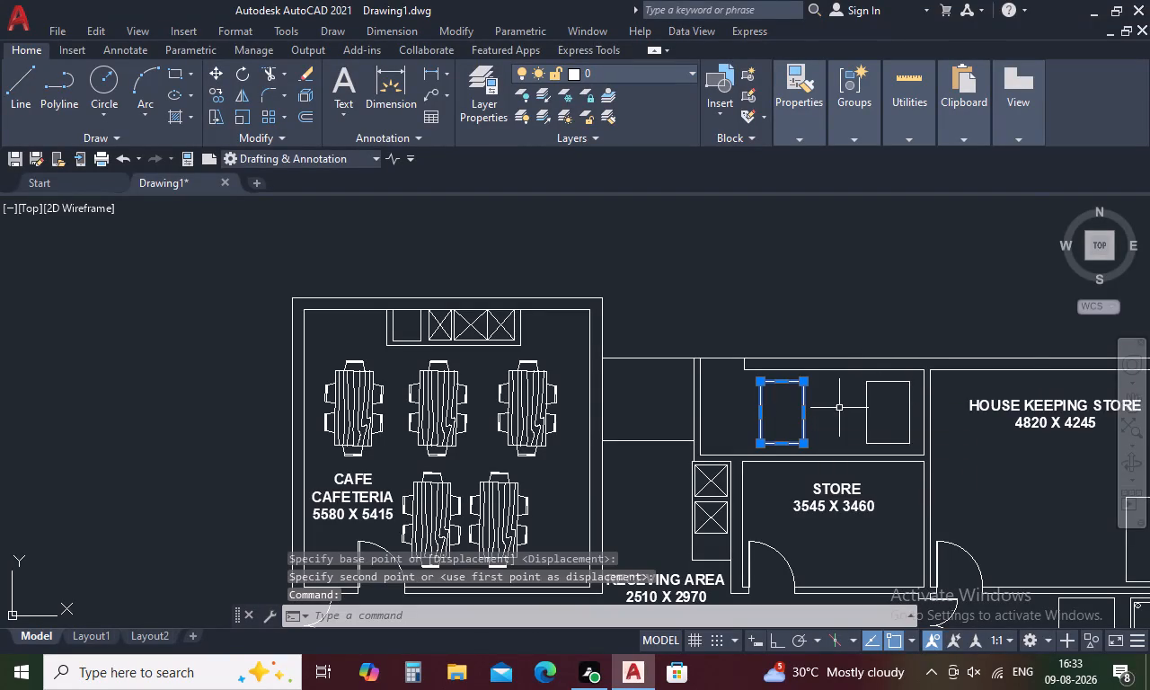
right_click(839, 408)
left_click(888, 352)
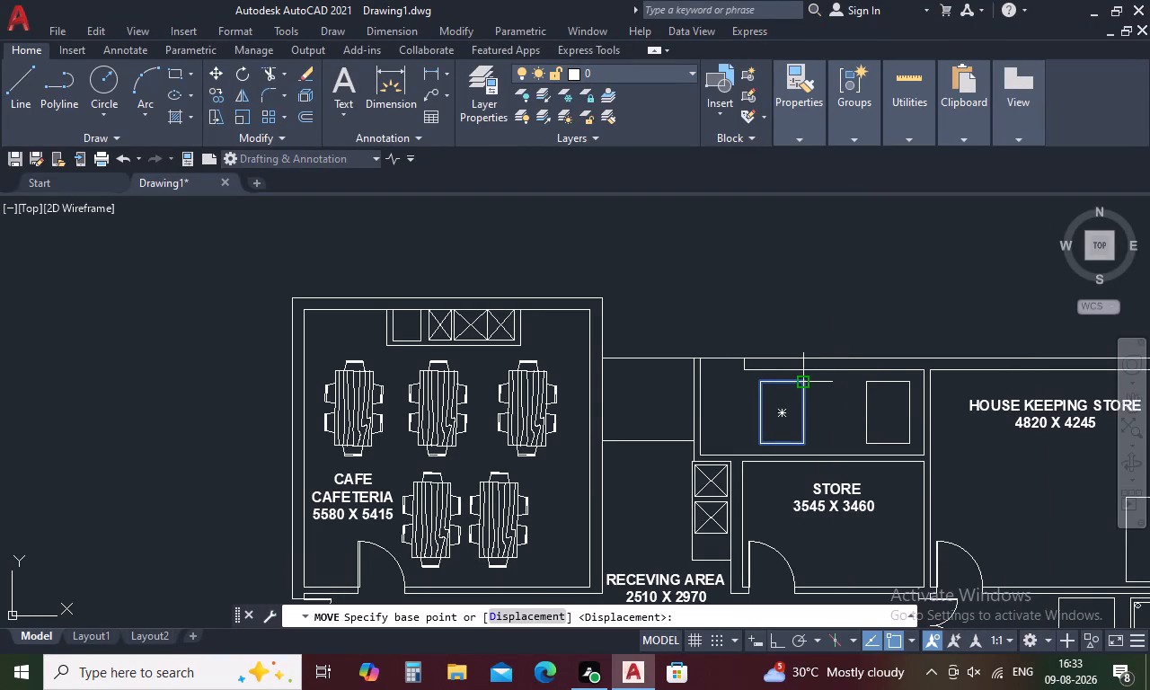
left_click(809, 382)
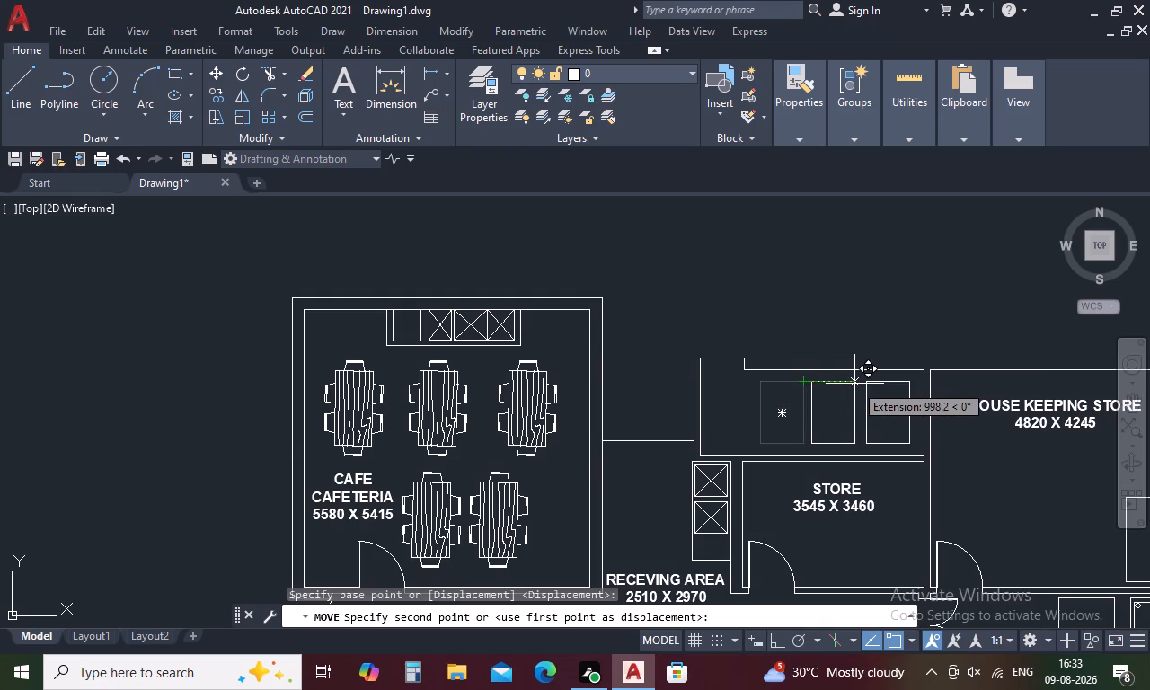
left_click(854, 384)
Copy the STORE label into the room above it and position it in the space left of the two rectangles.
left_click(831, 489)
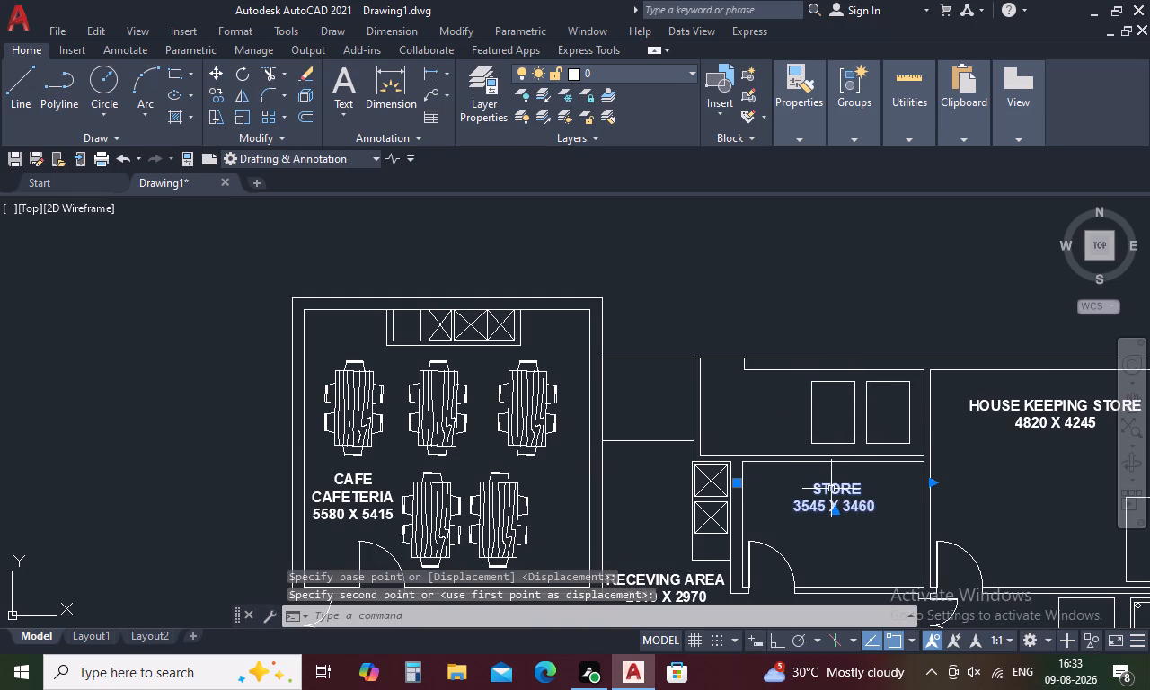
key("ctrl+c")
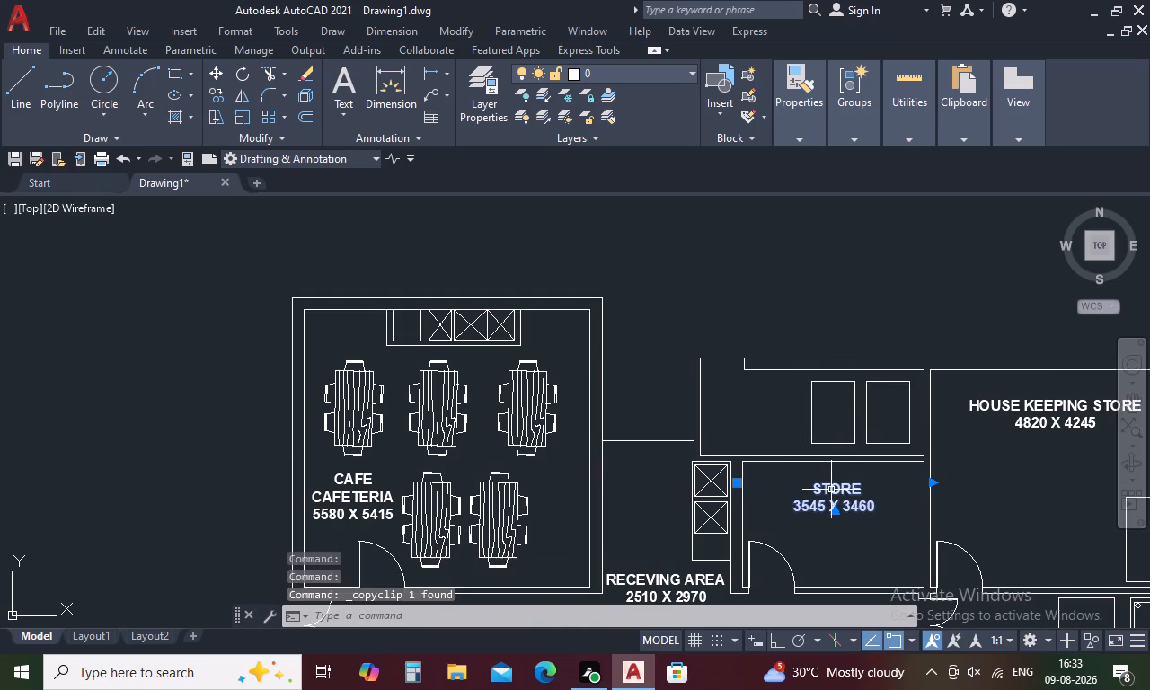
key("ctrl+v")
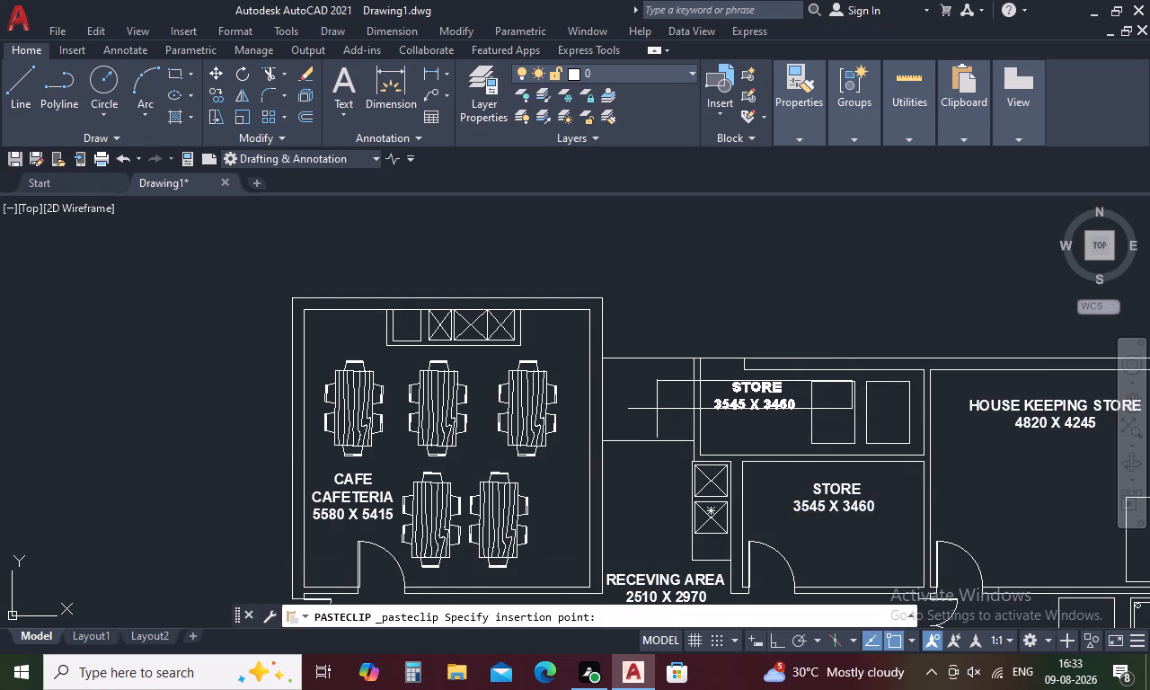
left_click(657, 409)
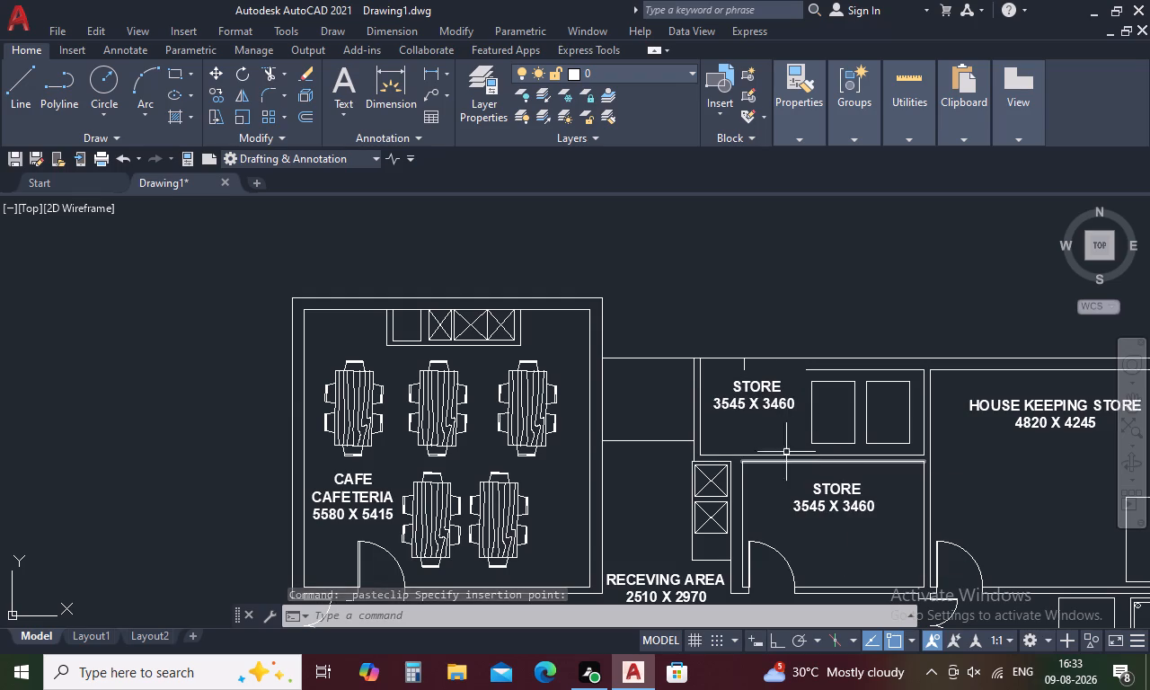
left_click(735, 406)
right_click(735, 406)
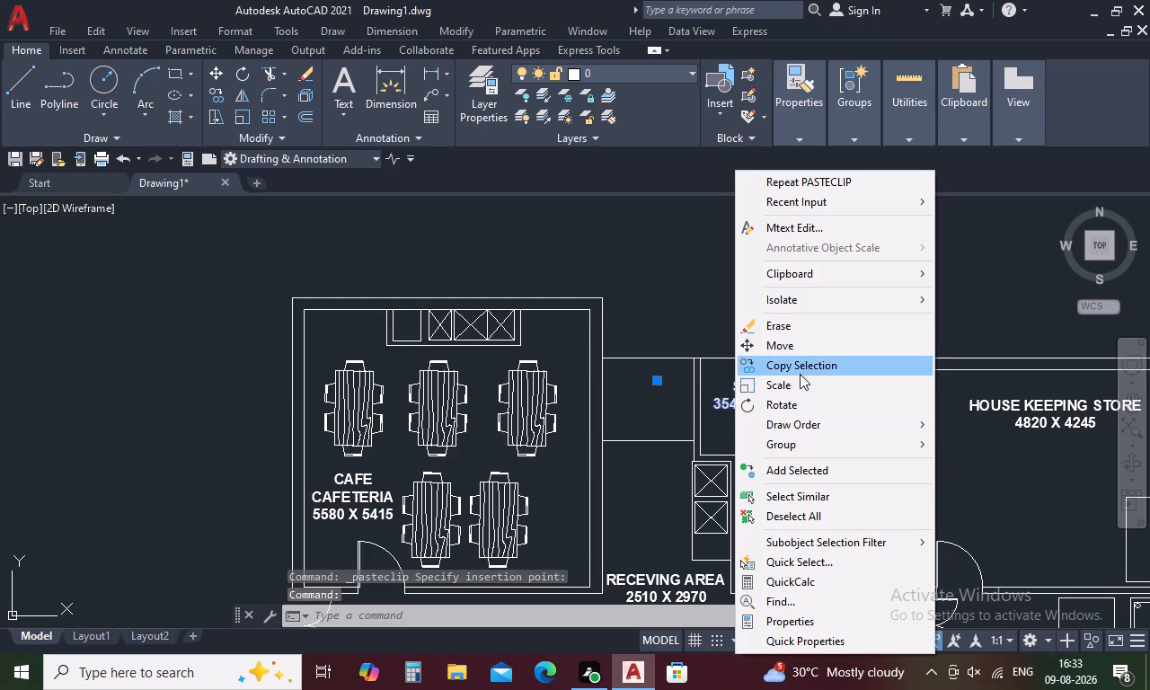
left_click(802, 348)
left_click(748, 410)
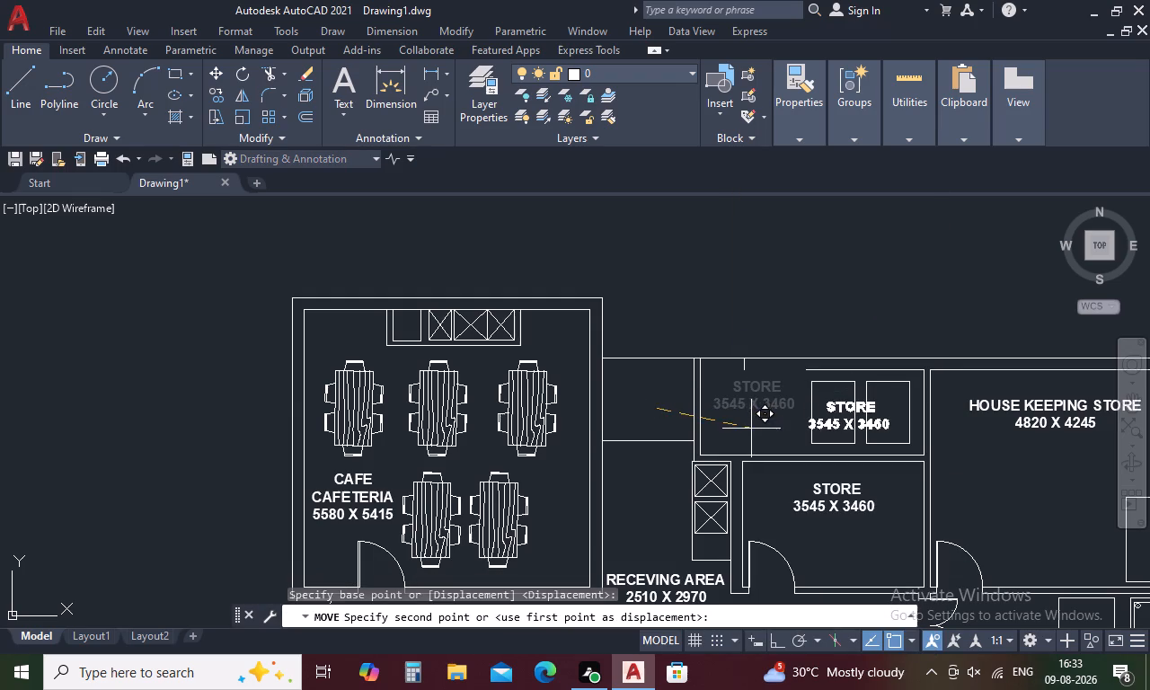
left_click(665, 431)
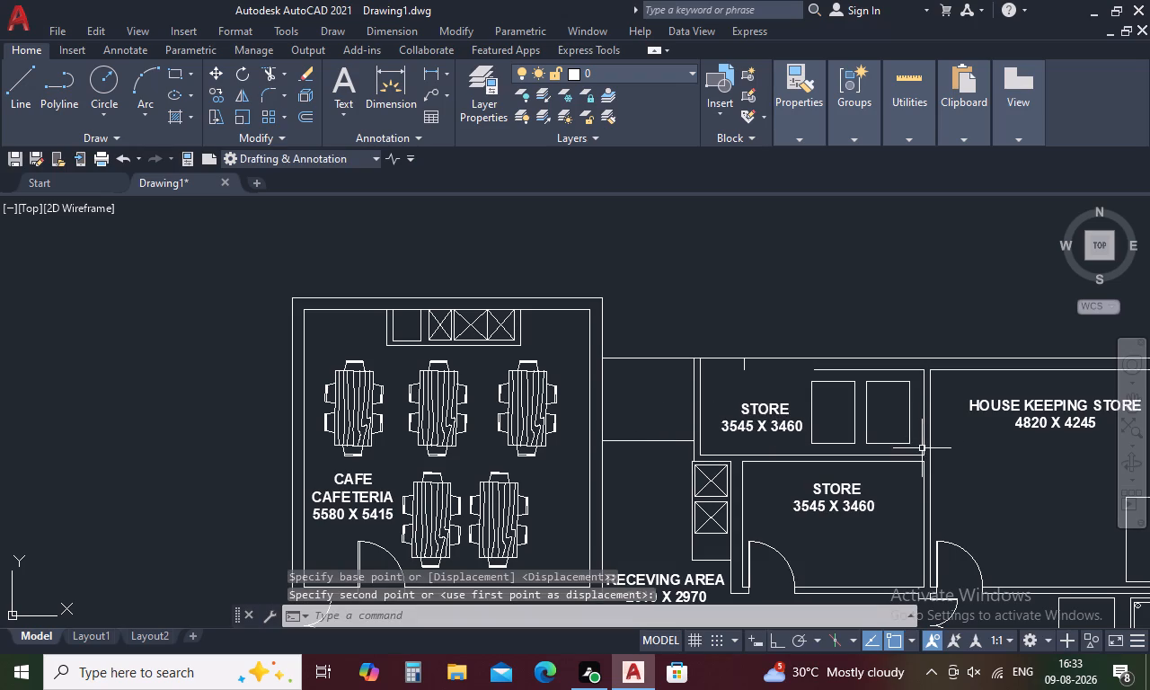
Extend the upper inner wall line above the copied label to the left wall, and trim it back to the short cross line.
key("Escape")
type("EX")
key("space")
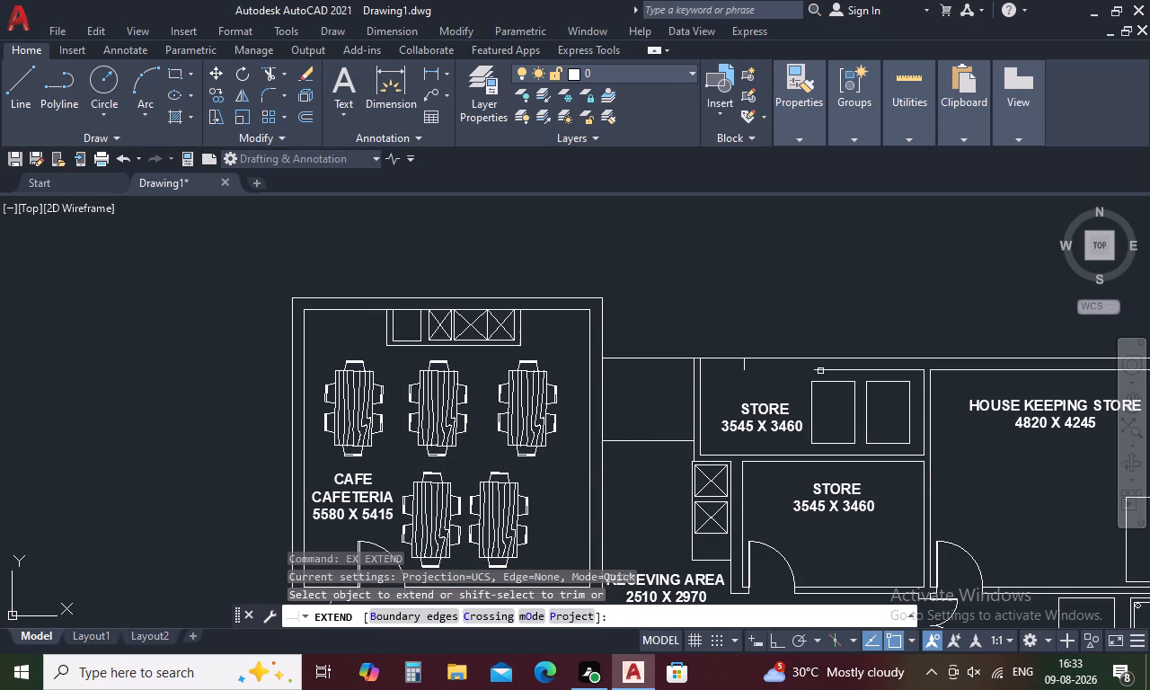
left_click(793, 371)
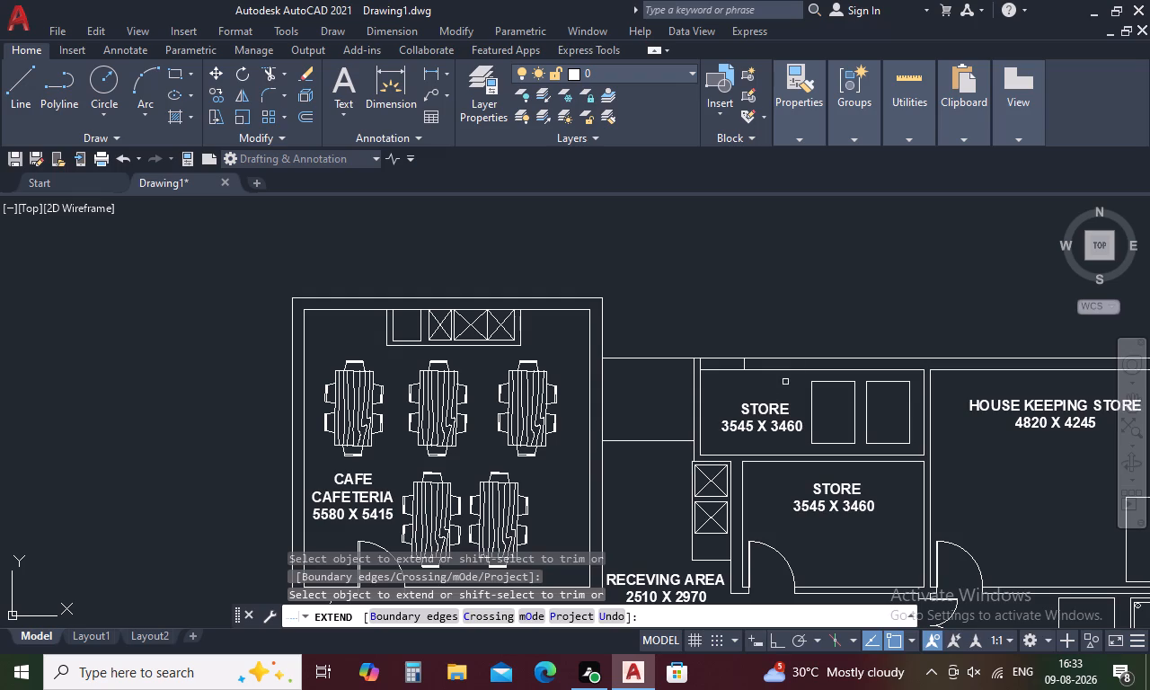
key("Escape")
type("TR")
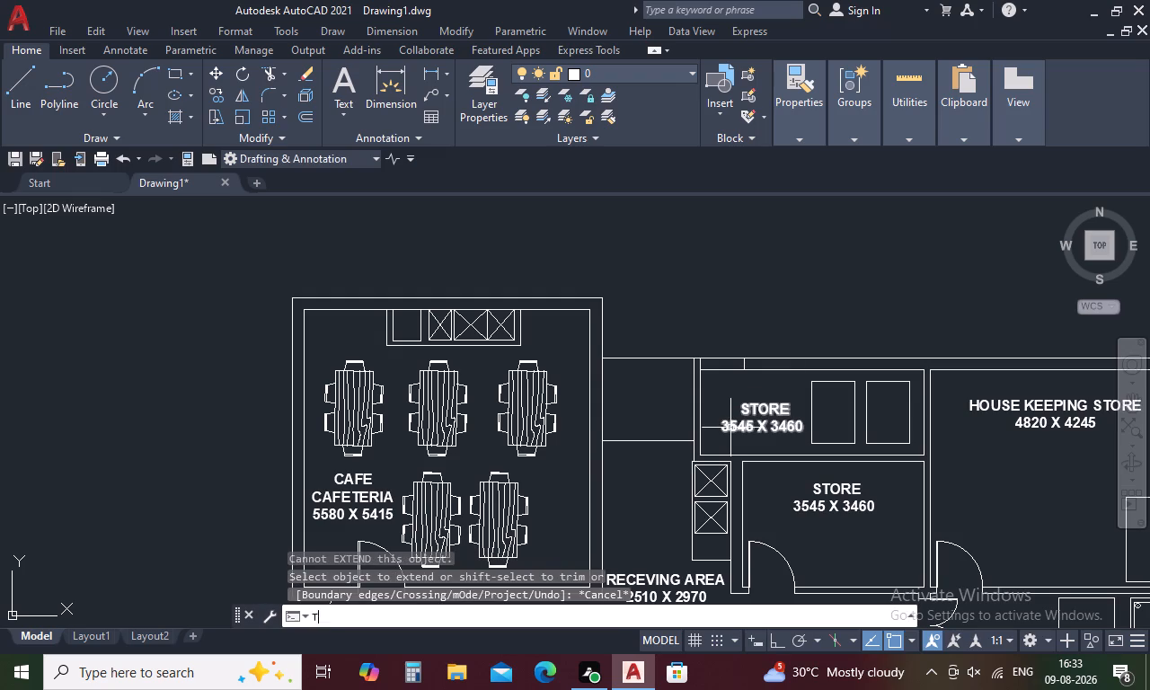
key("space")
left_click(720, 371)
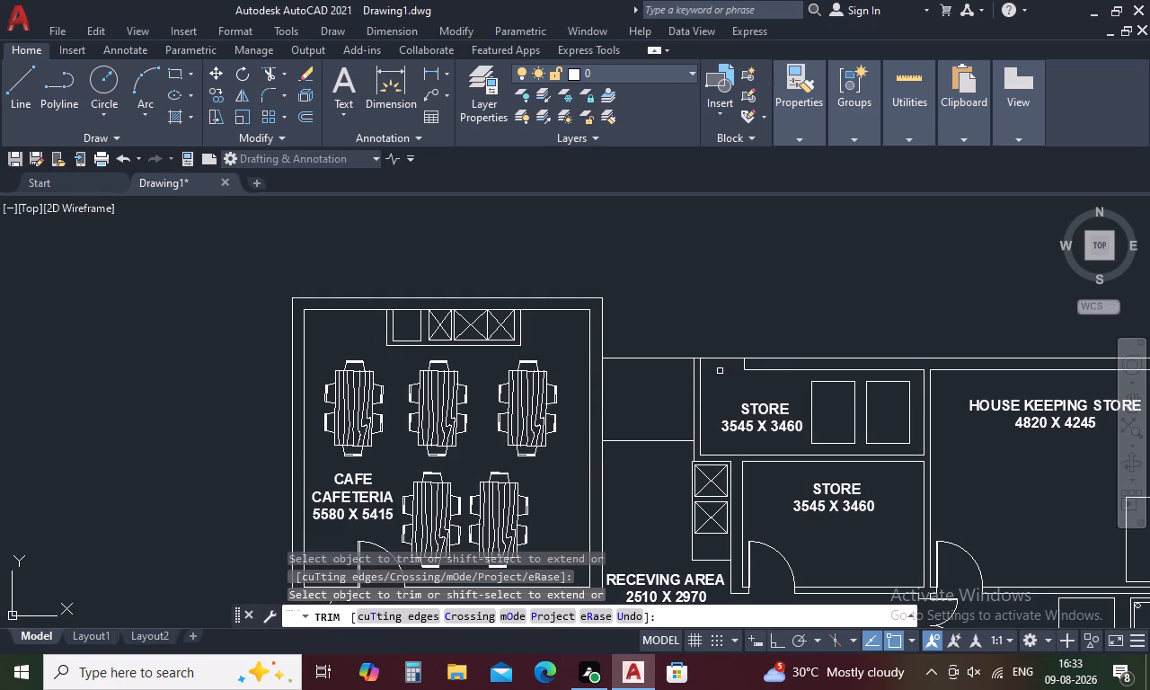
key("Escape")
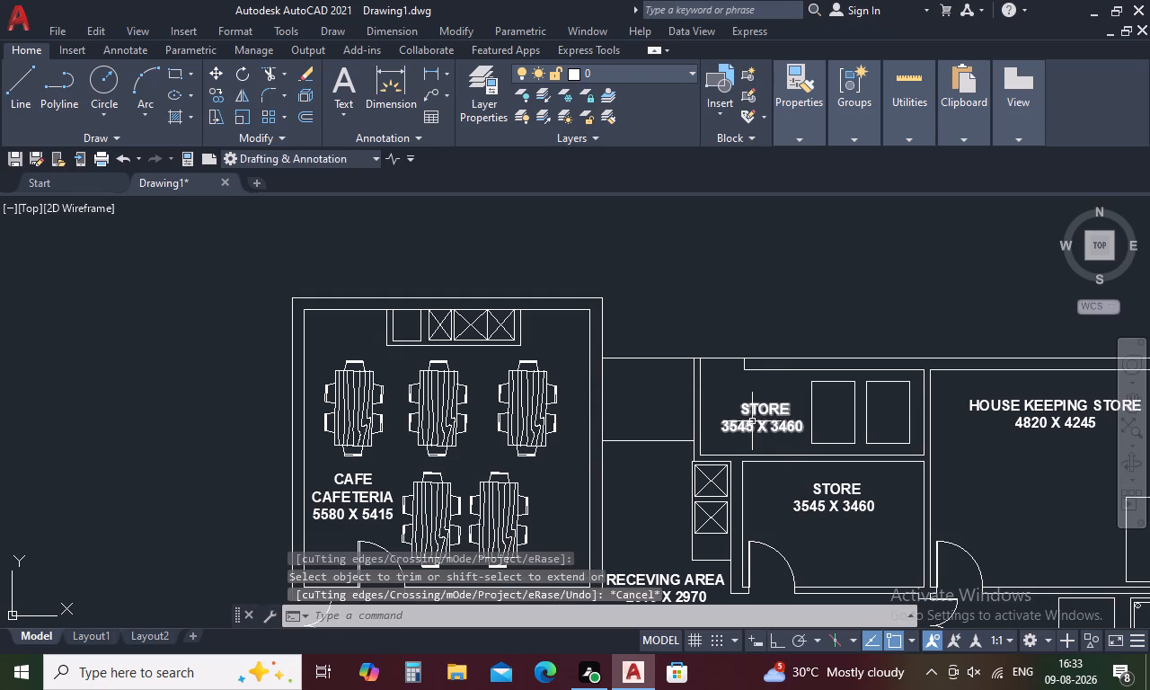
Change the room name in the copied label above the STORE to WET GARBAGE.
double_click(751, 420)
left_click(788, 416)
key("BackSpace")
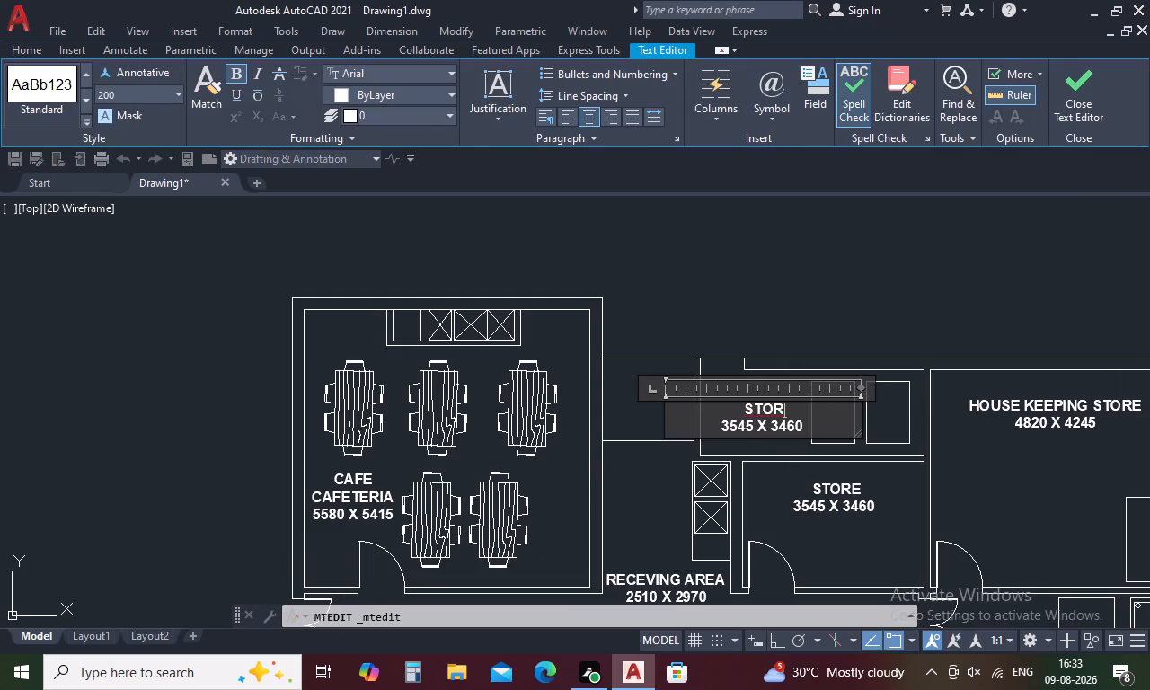
key("BackSpace")
key("BackSpace")
key("BackSpace")
key("BackSpace")
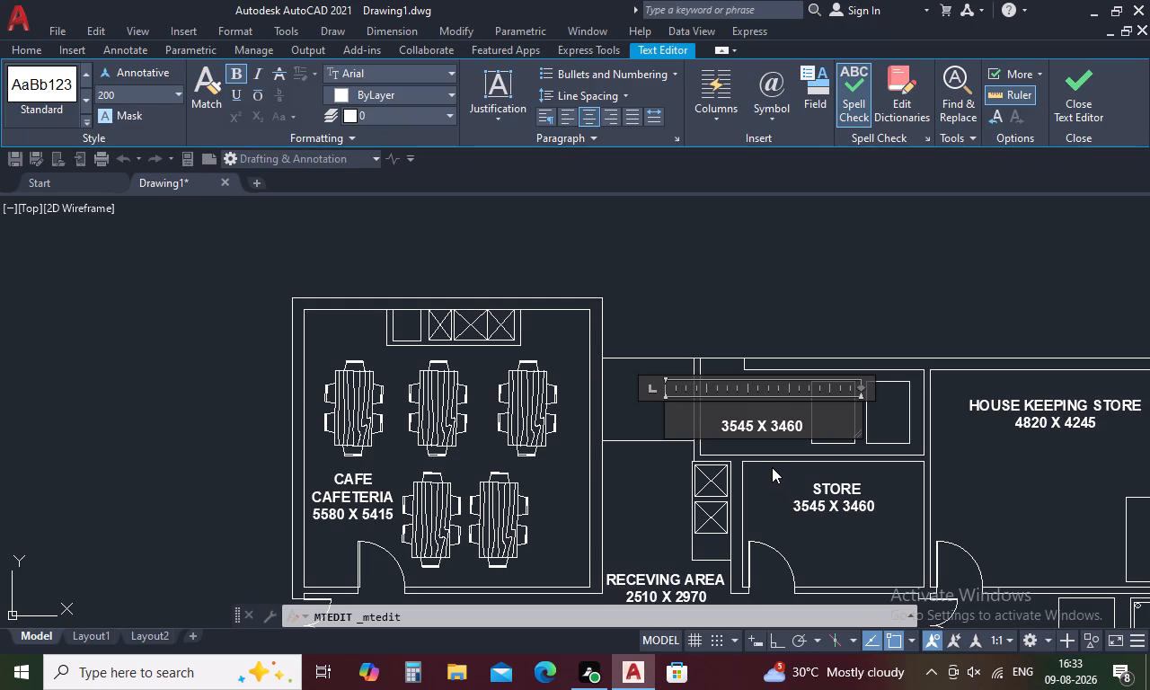
key("w")
type("ET GAR")
type("BA")
type("GE")
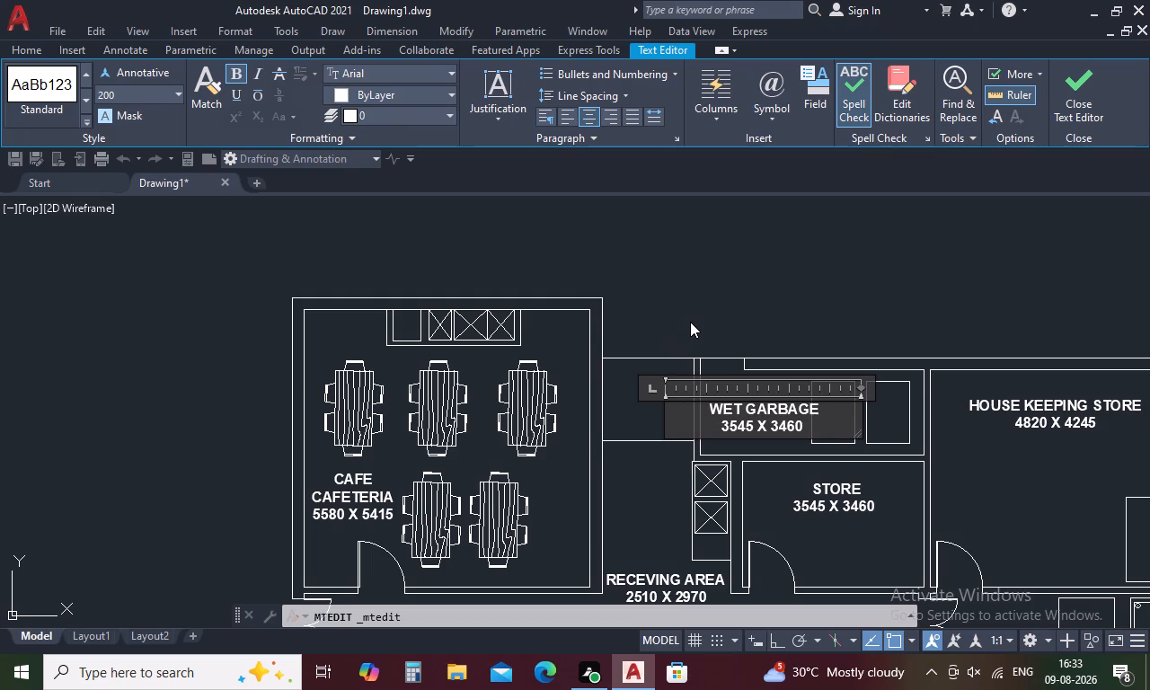
Set the first dimension in the WET GARBAGE label to 4370.
left_click(752, 428)
key("BackSpace")
key("BackSpace")
key("BackSpace")
key("BackSpace")
type("4370")
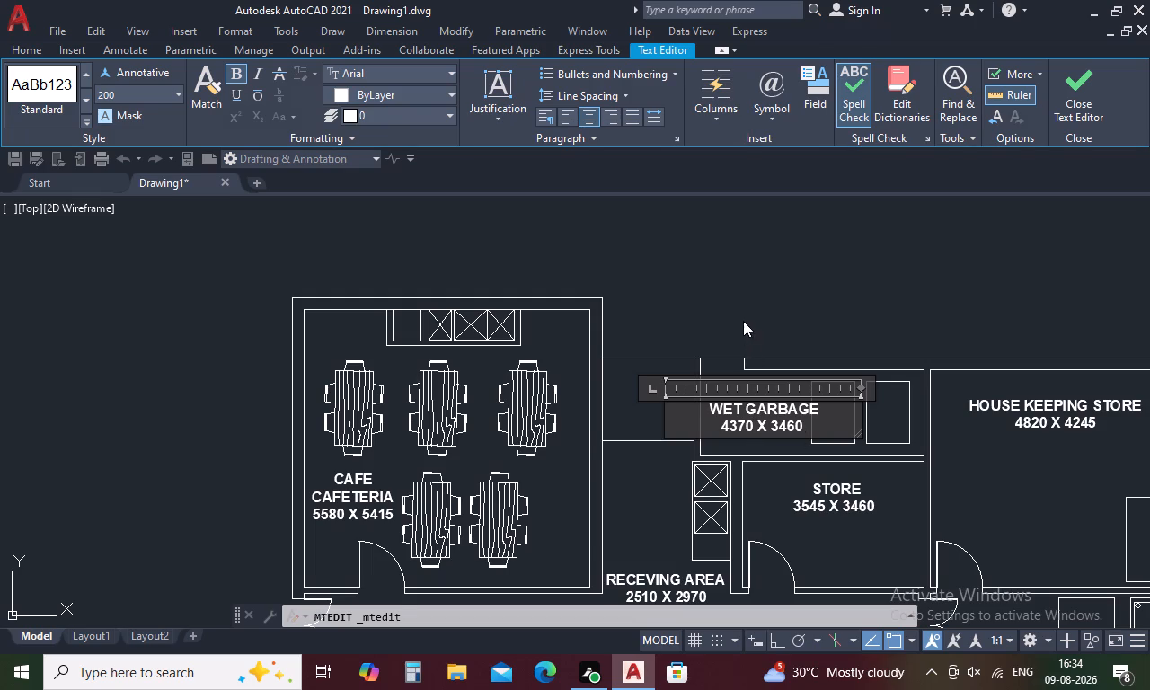
left_click(743, 321)
Move the WET GARBAGE label slightly left so it fits between the room's left wall and the nearest rectangle.
left_click(752, 415)
right_click(752, 415)
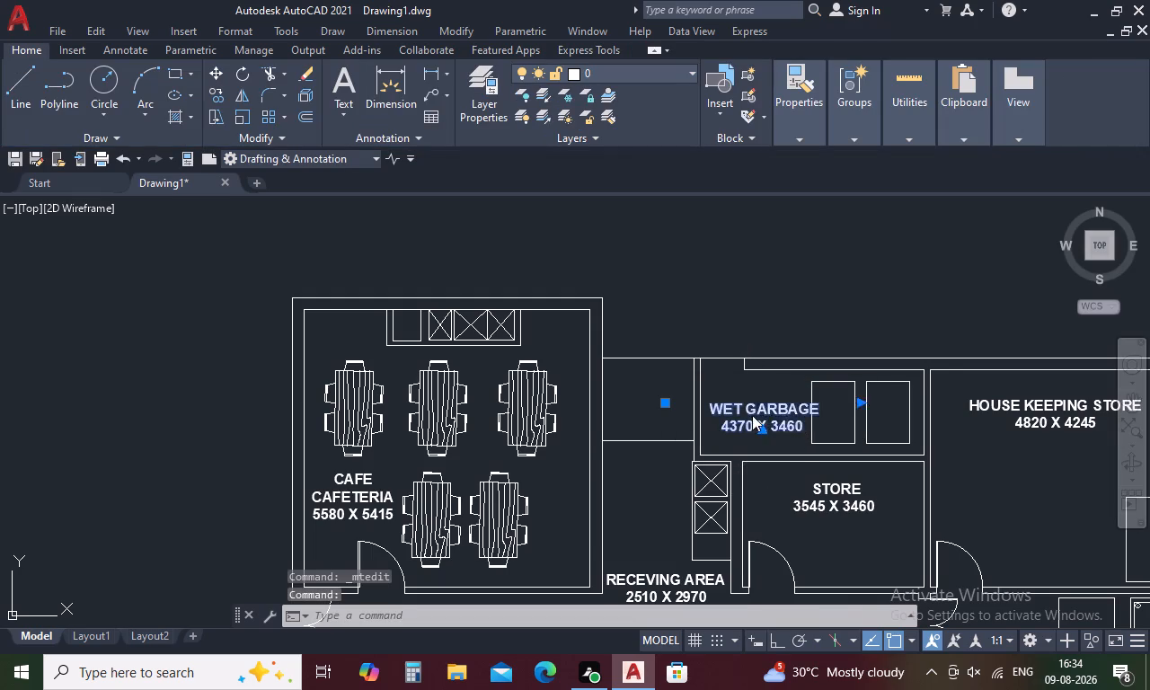
left_click(800, 343)
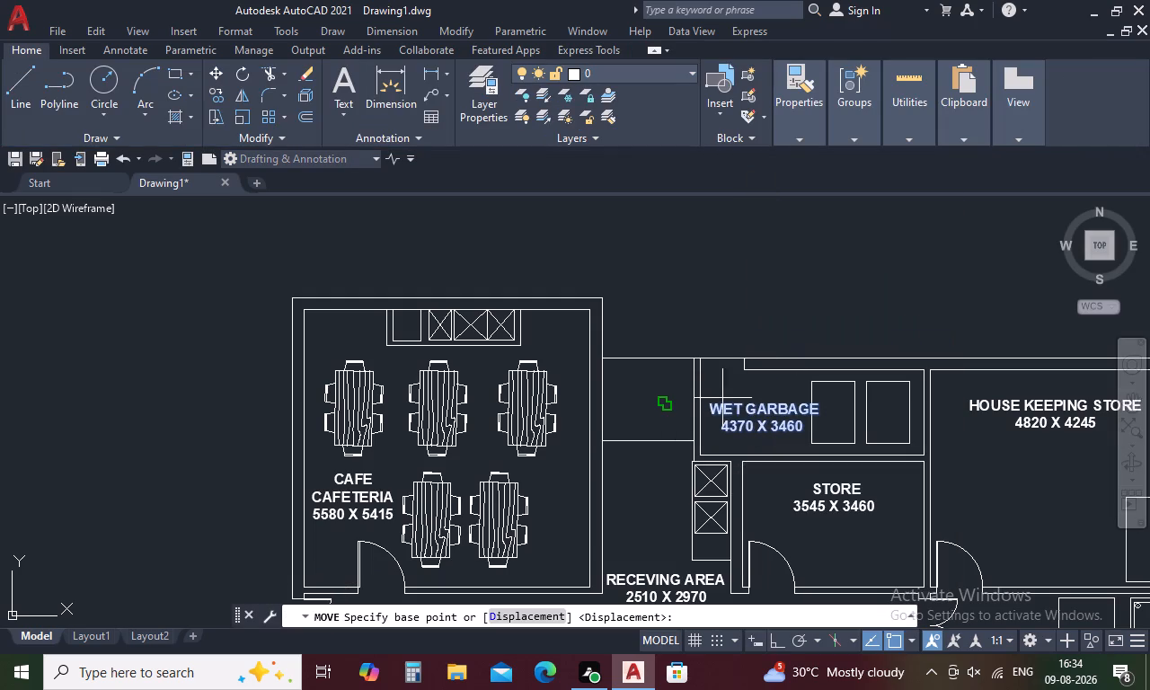
left_click(711, 407)
scroll(711, 407, "up", 2)
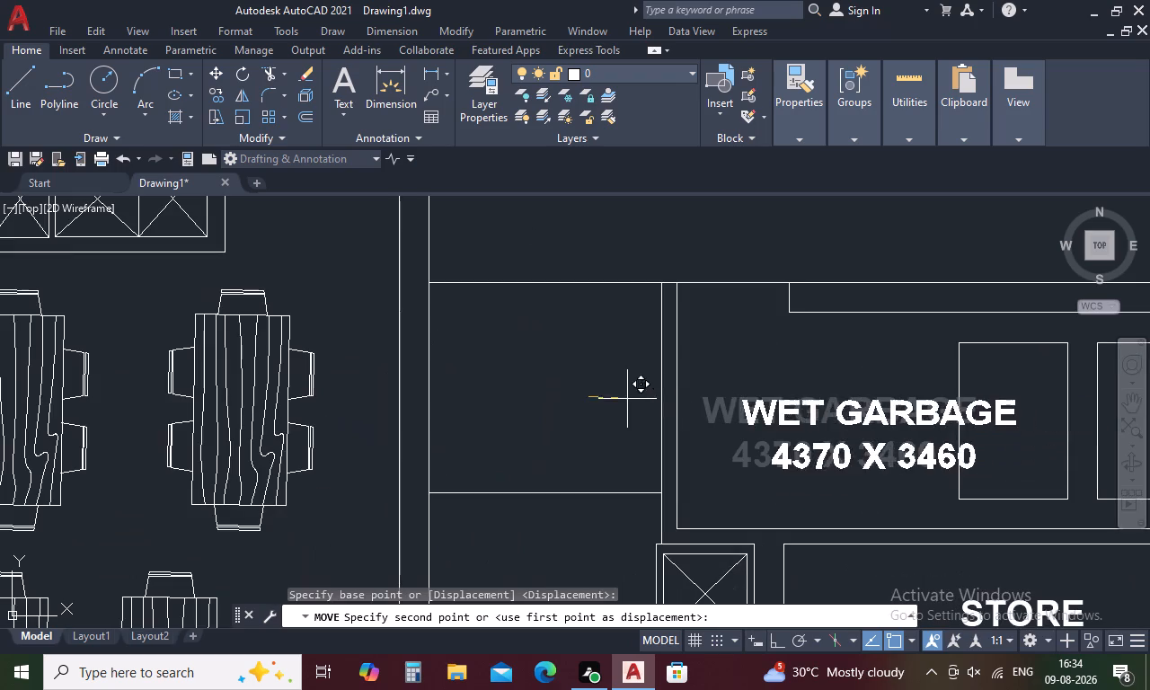
left_click(566, 395)
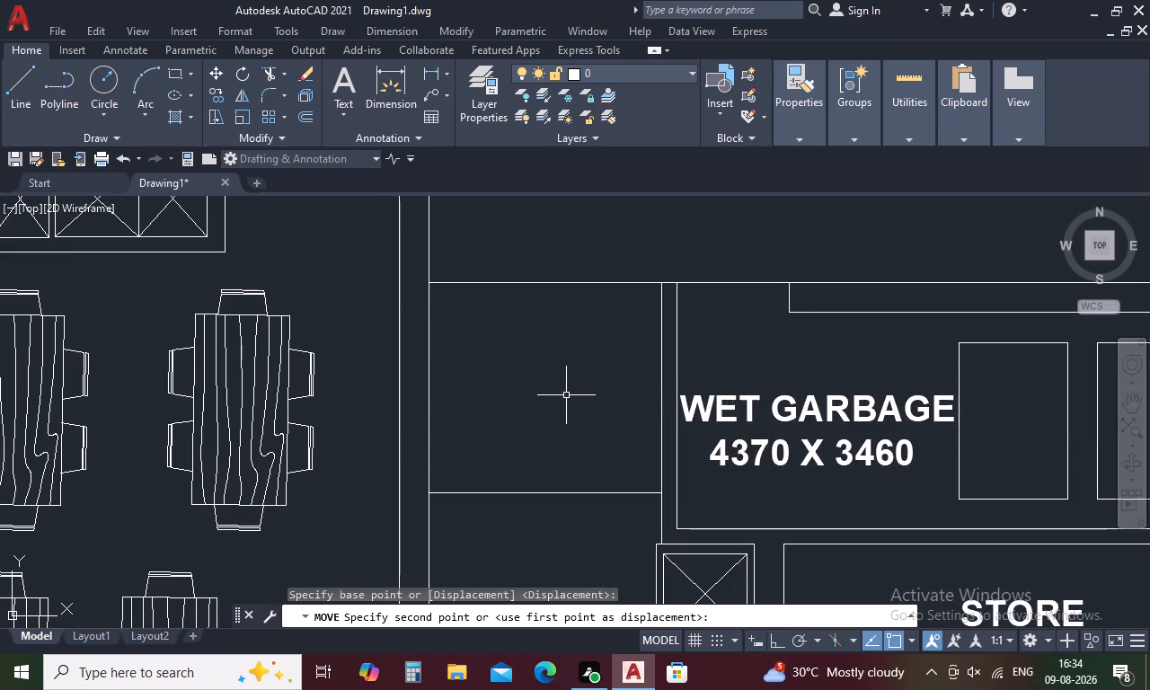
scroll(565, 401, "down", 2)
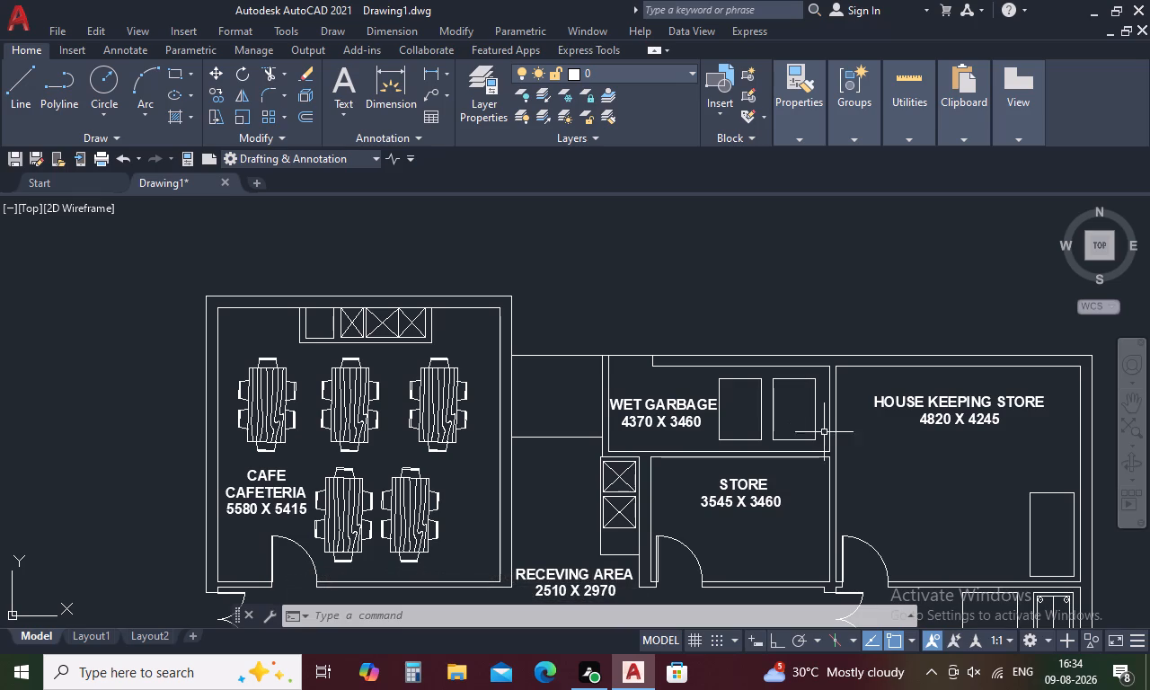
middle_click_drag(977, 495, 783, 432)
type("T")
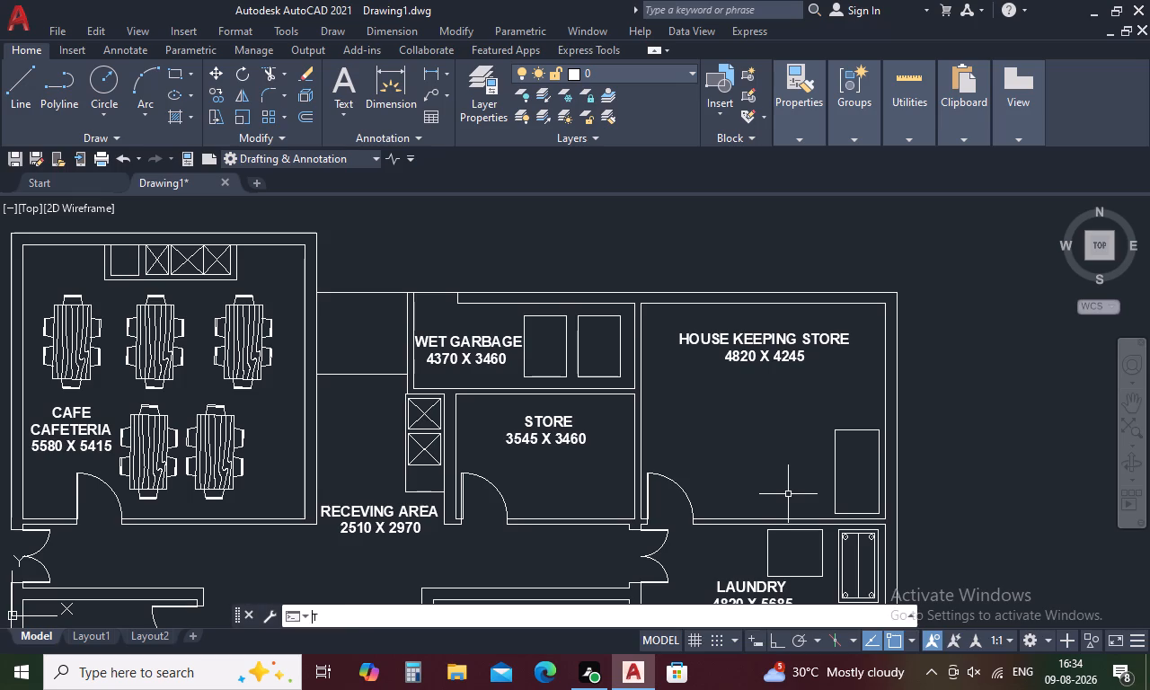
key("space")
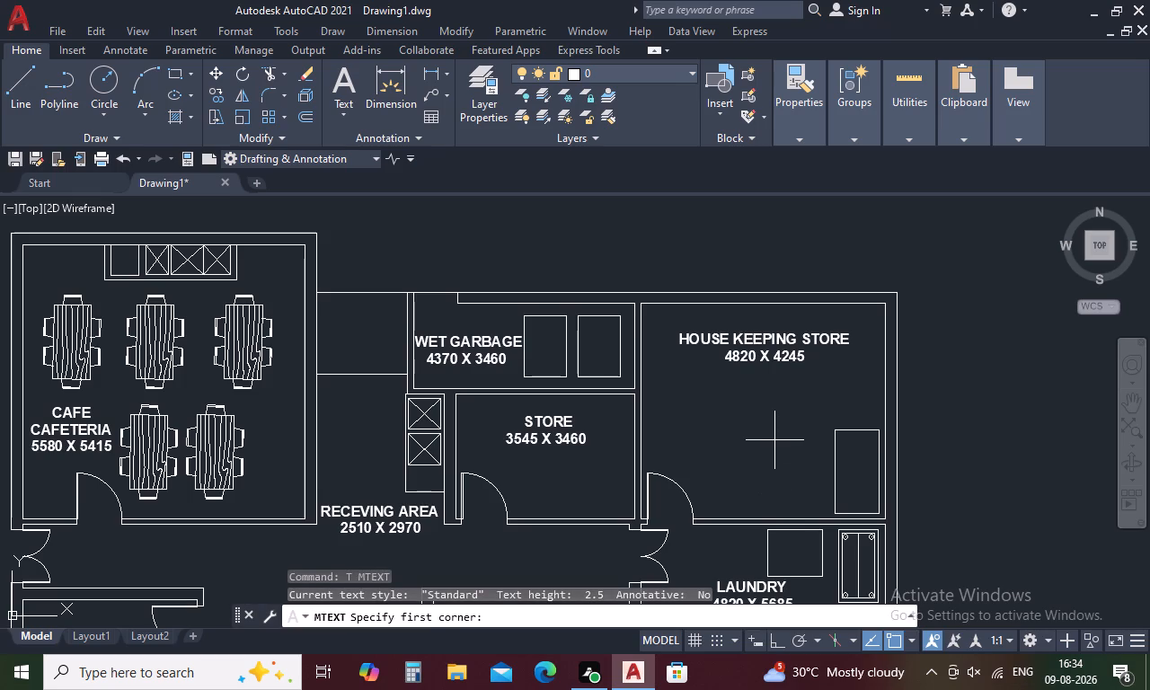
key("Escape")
Paste another copy of the STORE label in the lower part of the HOUSE KEEPING STORE, beside the rectangle at its right wall.
key("ctrl+v")
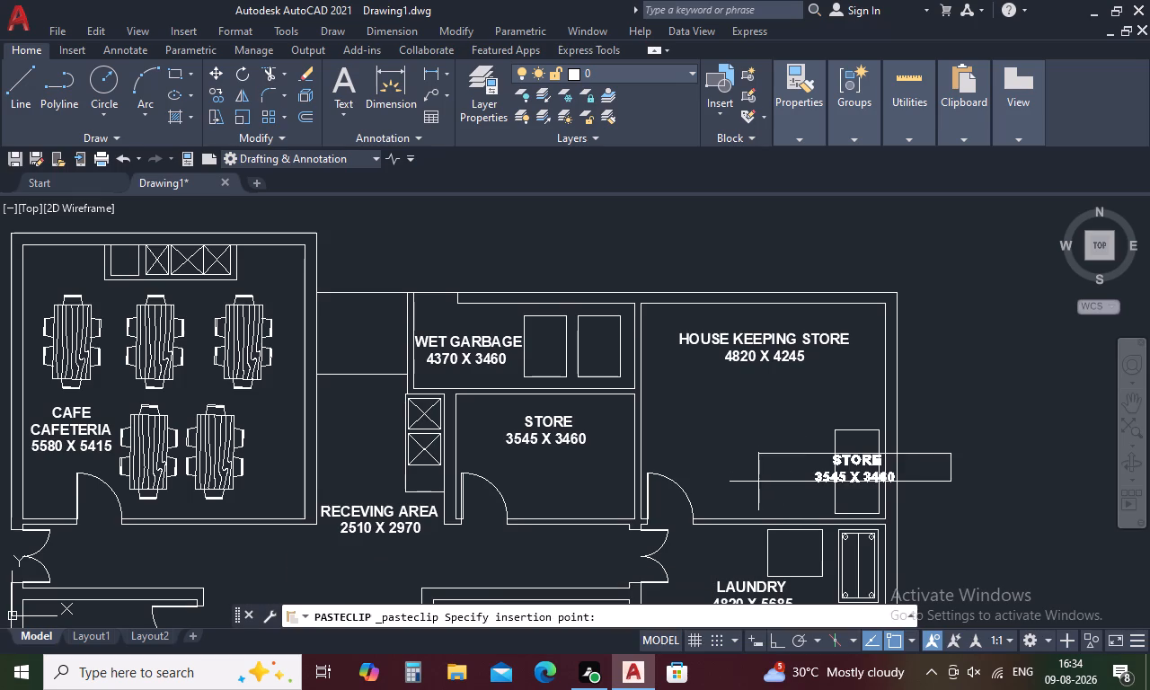
left_click(697, 482)
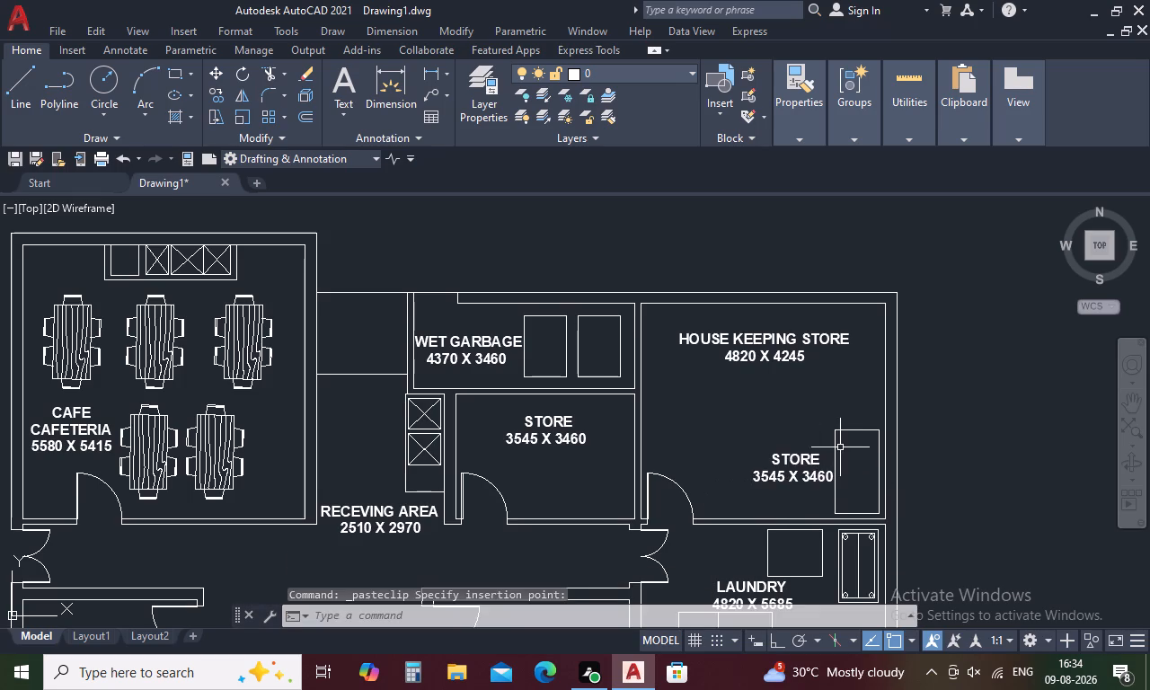
Set the text height of the STORE label copy in the HOUSE KEEPING STORE to 100.
double_click(793, 463)
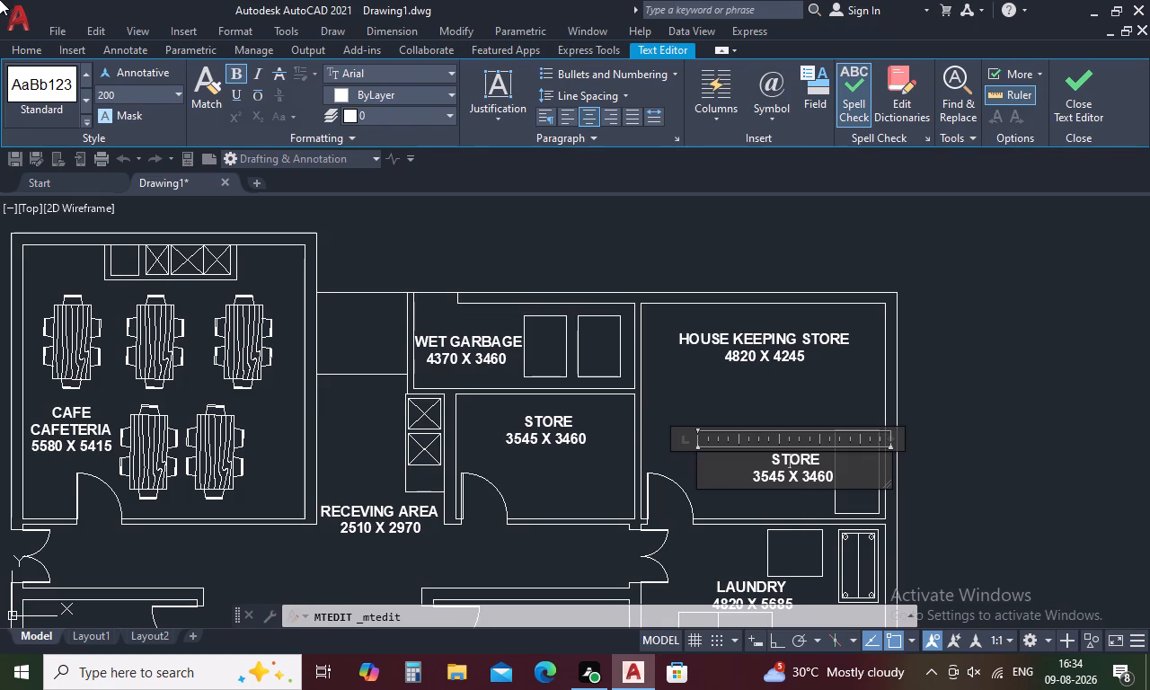
left_click(125, 100)
key("BackSpace")
type("10")
key("0")
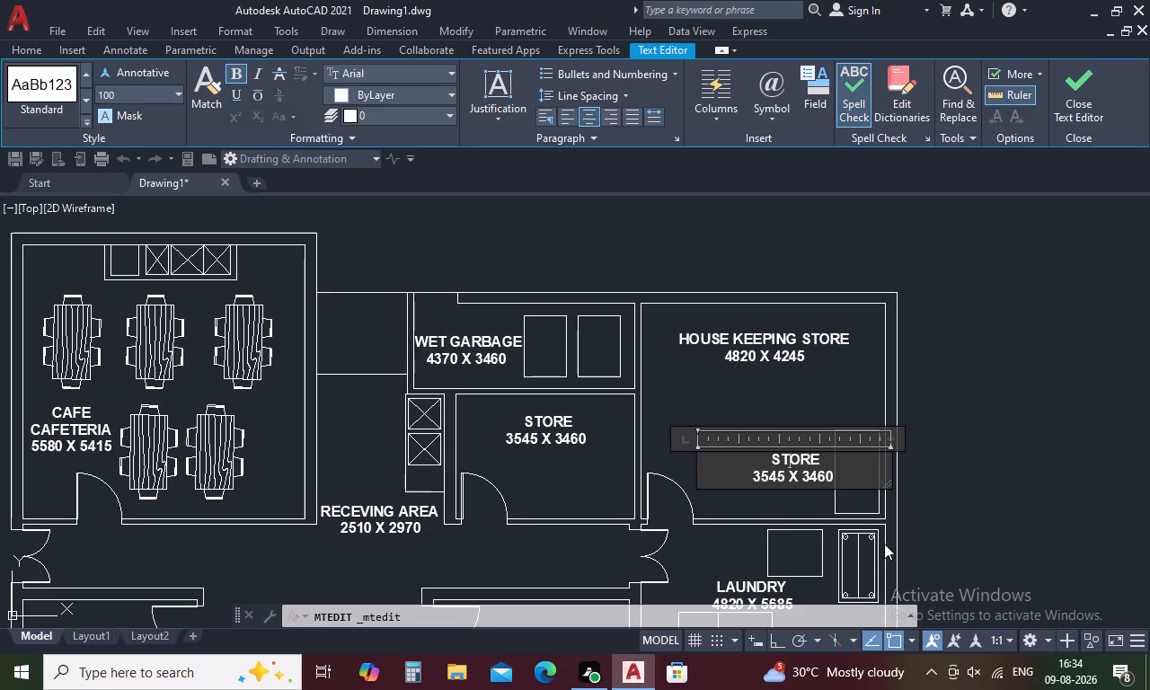
left_click_drag(843, 475, 707, 463)
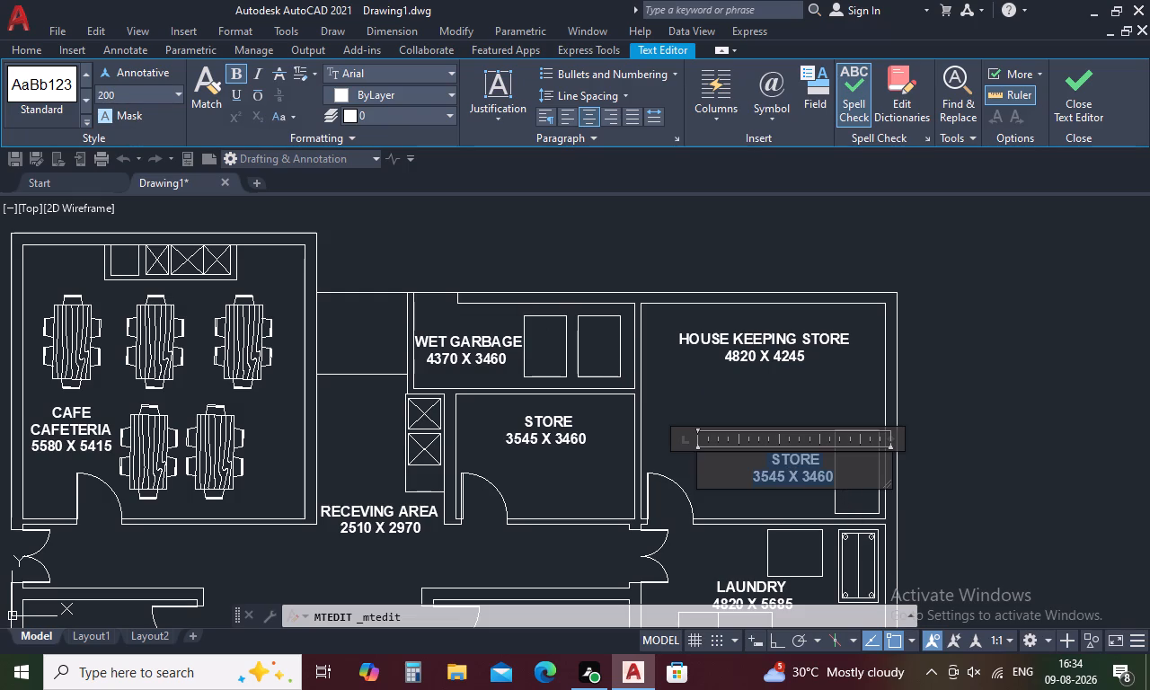
left_click_drag(707, 463, 709, 464)
left_click(140, 100)
key("BackSpace")
key("1")
key("0")
key("0")
key("Return")
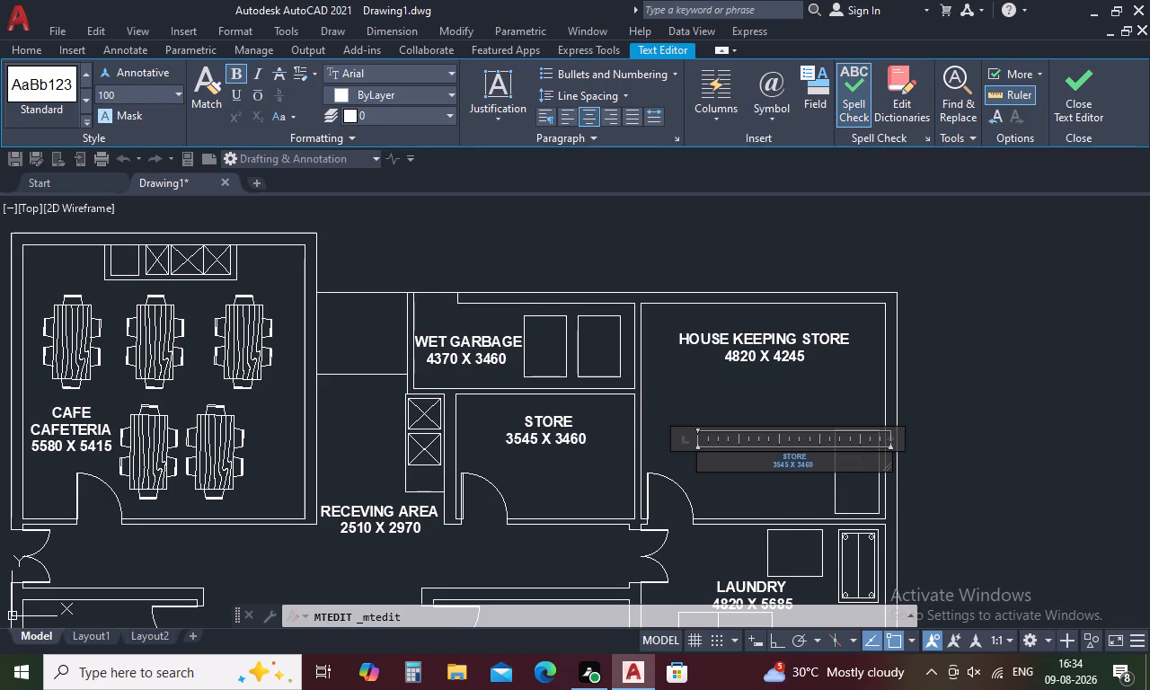
Replace the small label's text with DETERGENT STORES, split over two lines.
left_click(819, 465)
key("BackSpace")
key("BackSpace")
key("BackSpace")
key("BackSpace")
key("BackSpace")
key("BackSpace")
key("BackSpace")
key("BackSpace")
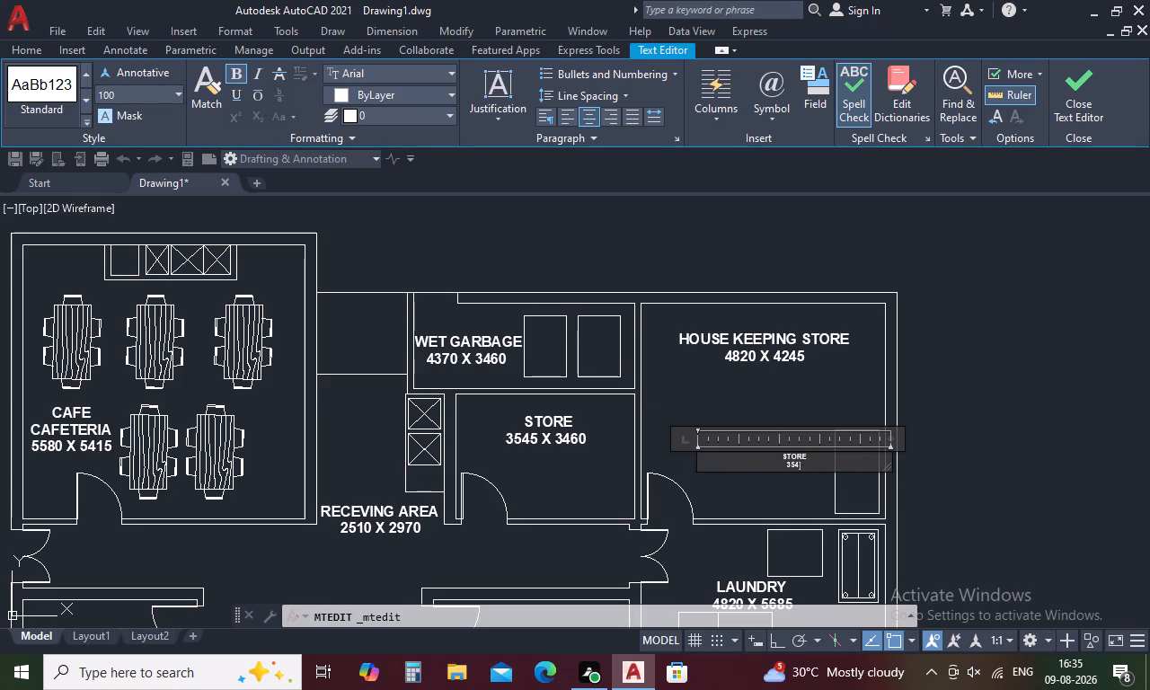
key("BackSpace")
key("BackSpace")
key("BackSpace")
key("BackSpace")
key("BackSpace")
key("BackSpace")
key("BackSpace")
key("BackSpace")
key("BackSpace")
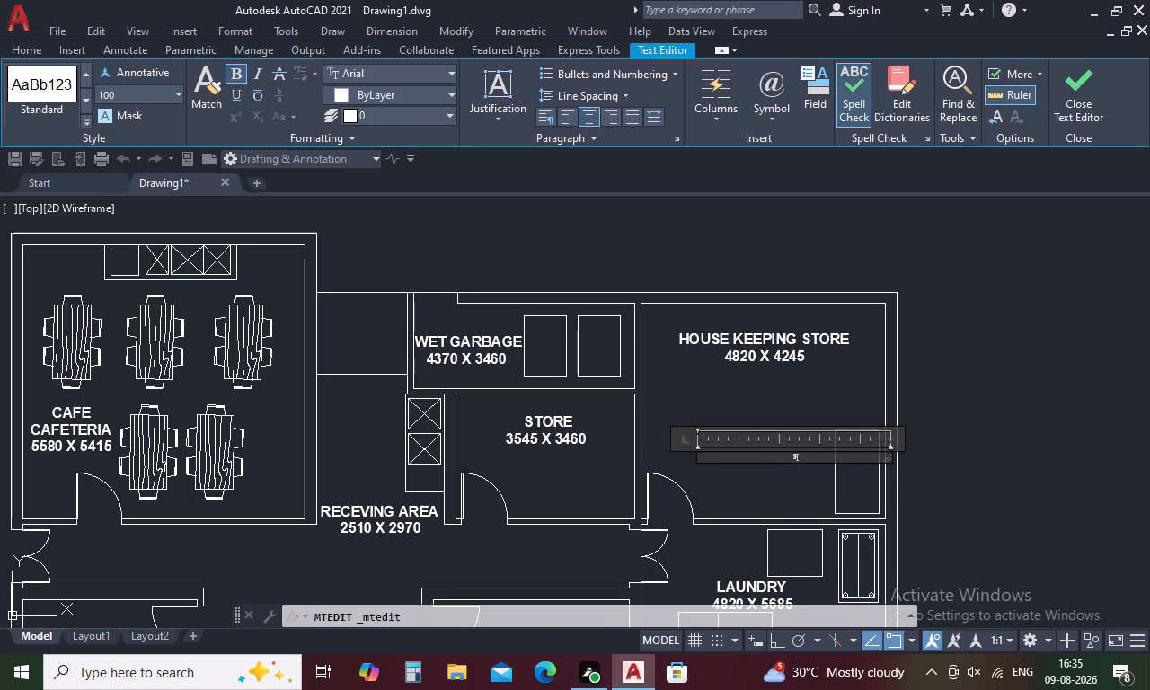
key("BackSpace")
type("DETERGE")
type("NT")
key("space")
key("s")
key("t")
key("o")
type("RES")
left_click(801, 459)
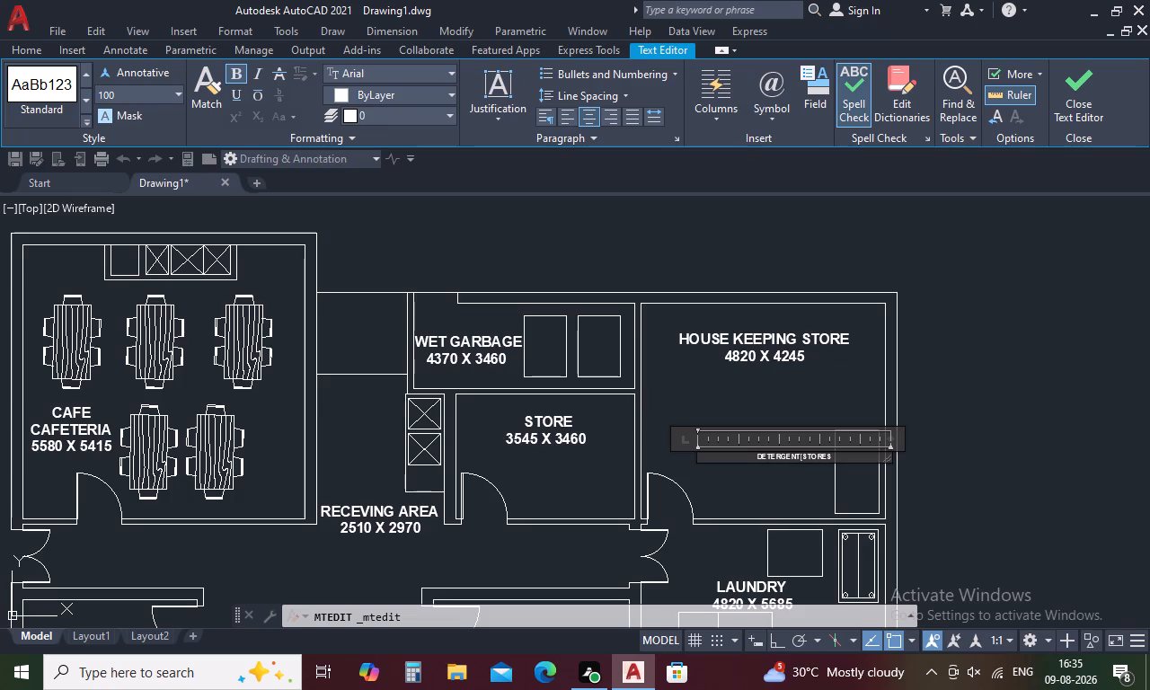
key("Return")
left_click(770, 386)
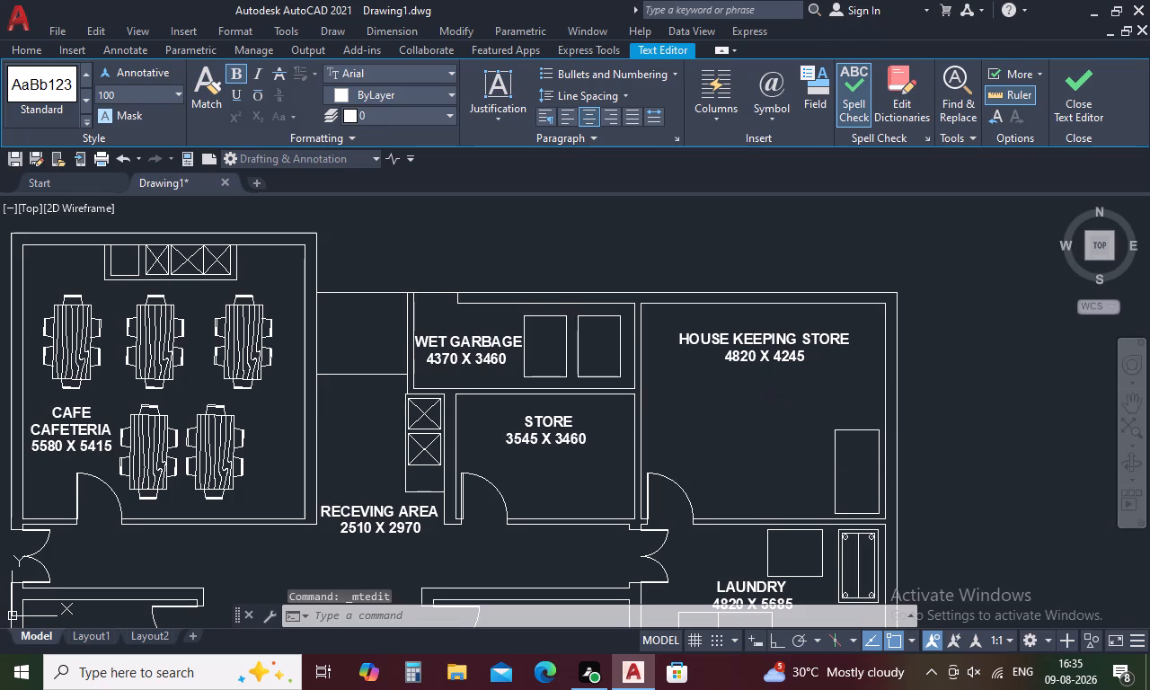
Copy the DETERGENT STORES label outside the building's right wall and into the rectangle at the HOUSE KEEPING STORE's right wall.
left_click(790, 458)
right_click(790, 456)
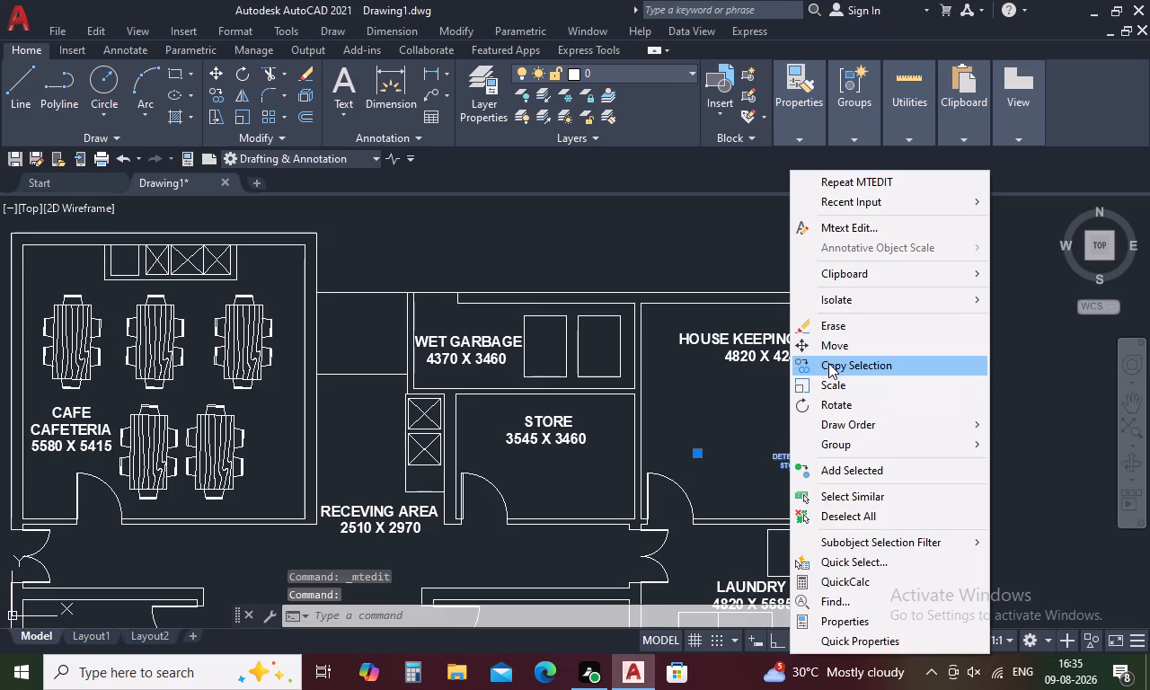
left_click(828, 363)
left_click(790, 464)
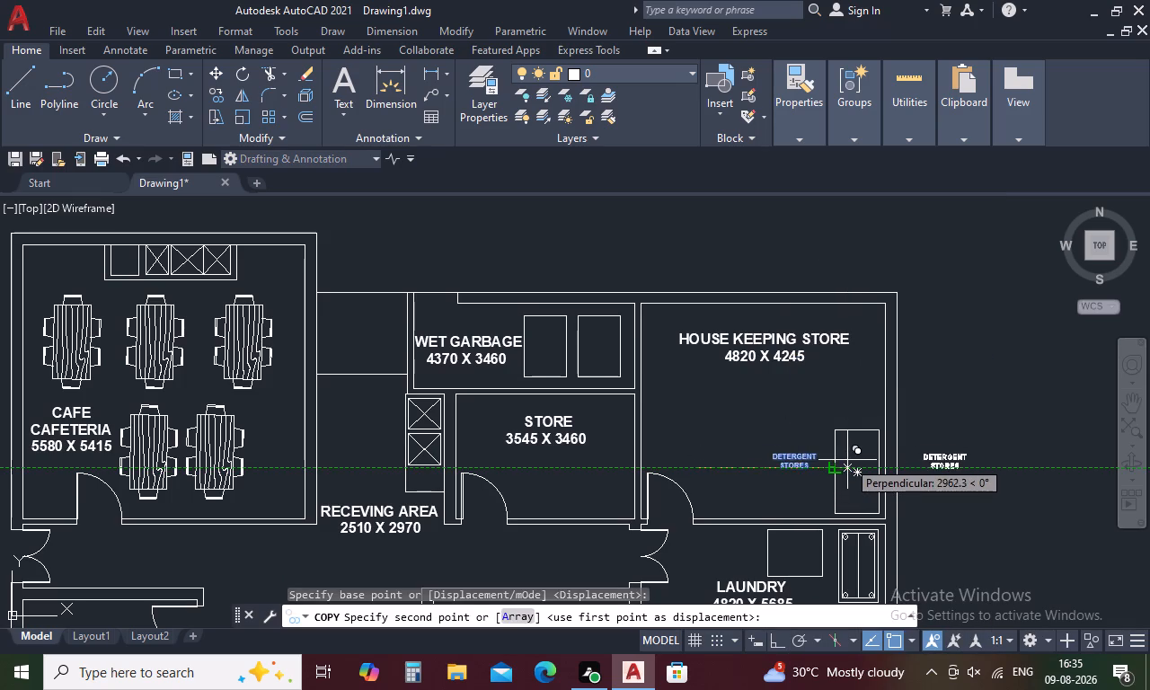
left_click(854, 464)
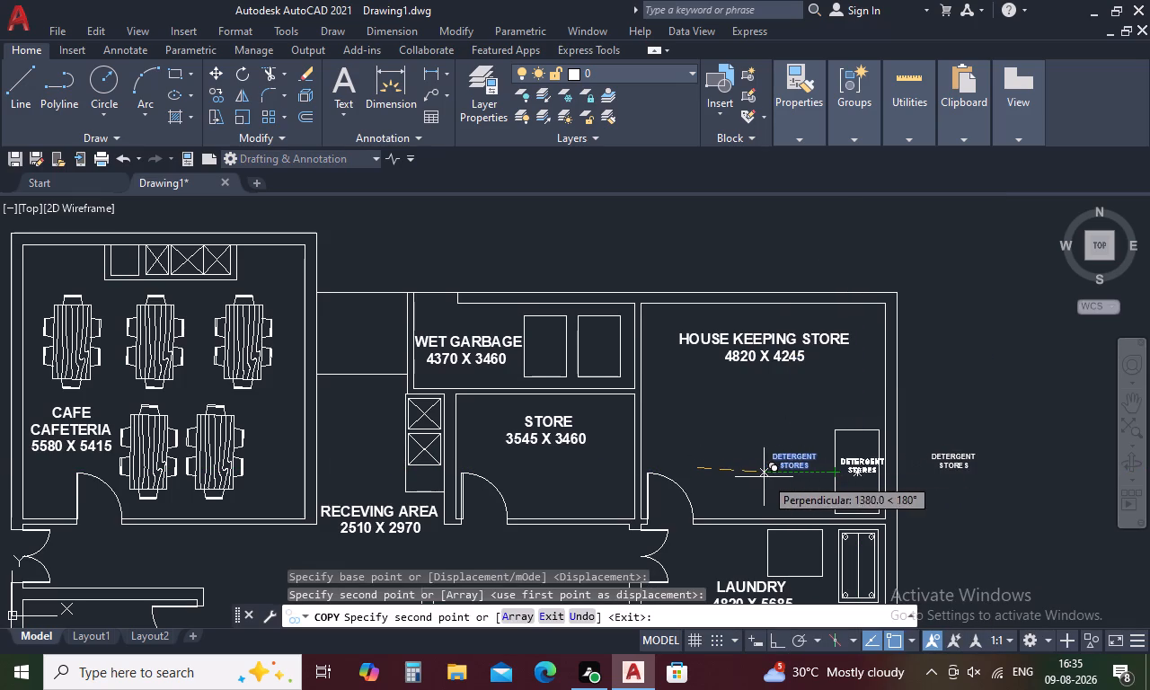
left_click(759, 460)
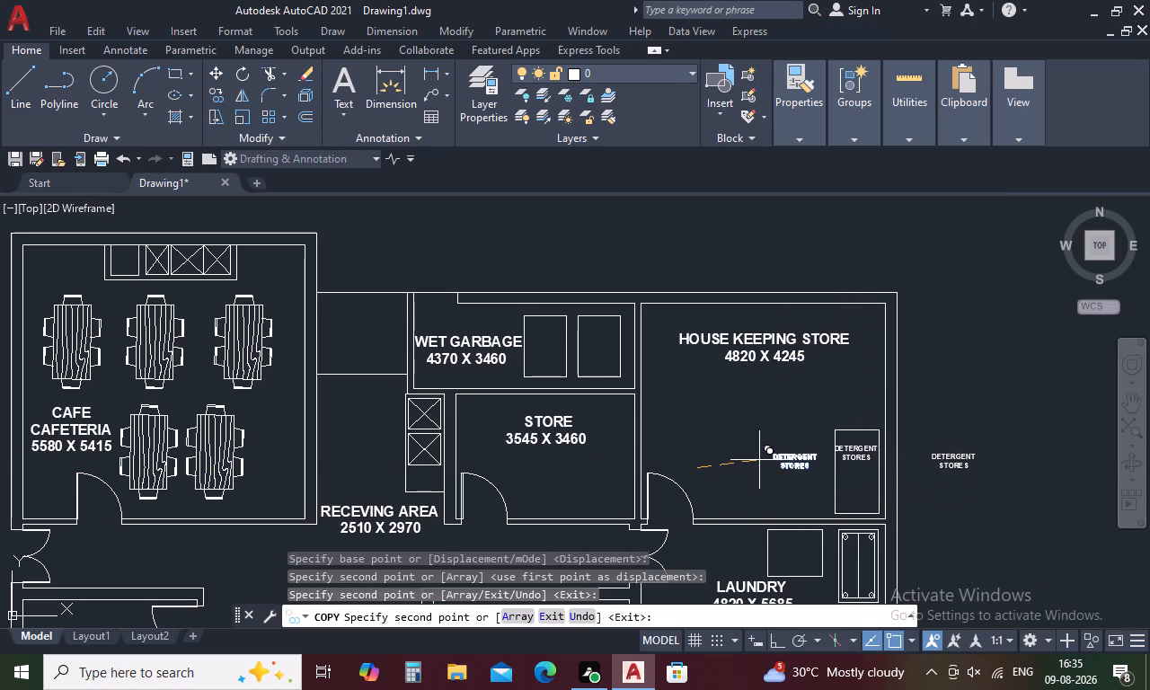
key("Escape")
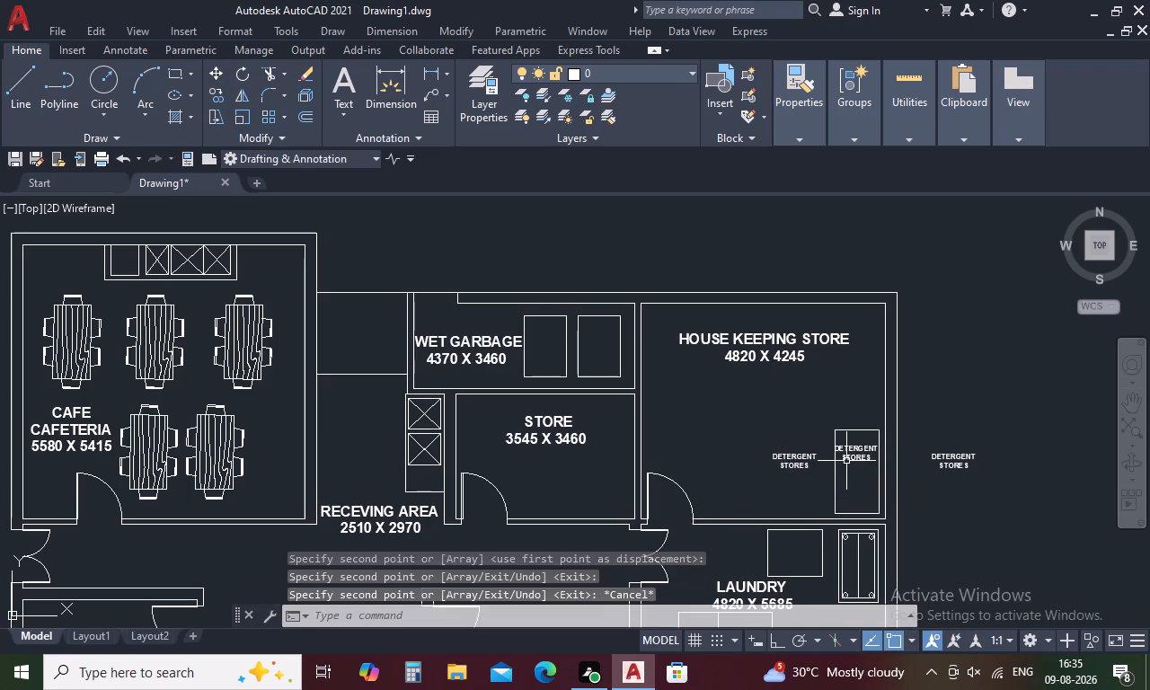
Move the DETERGENT STORES label in the rectangle slightly so it fits between the rectangle's sides.
scroll(846, 456, "up", 2)
left_click(846, 447)
right_click(847, 443)
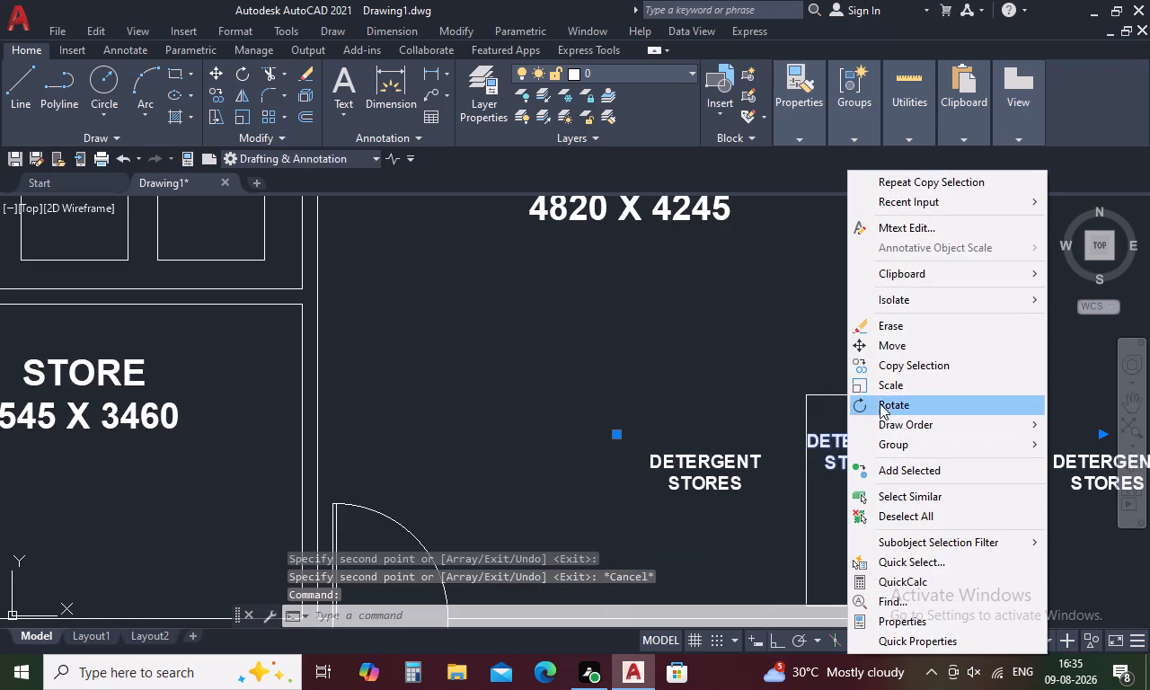
left_click(890, 346)
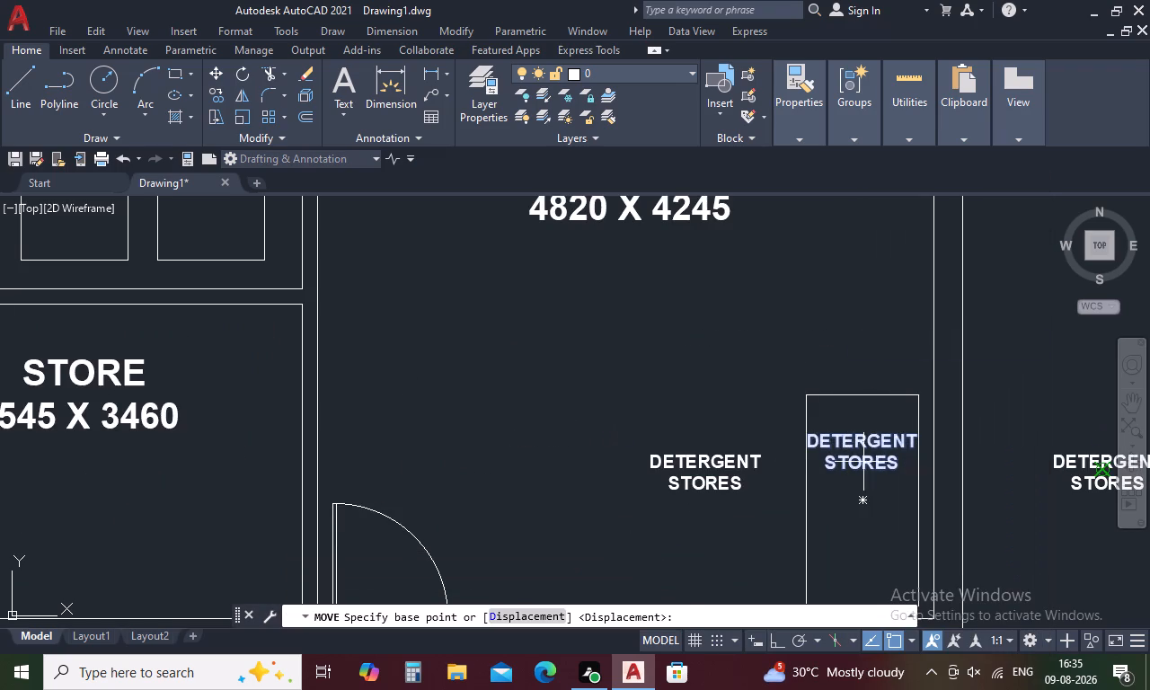
left_click(862, 464)
scroll(862, 464, "up", 3)
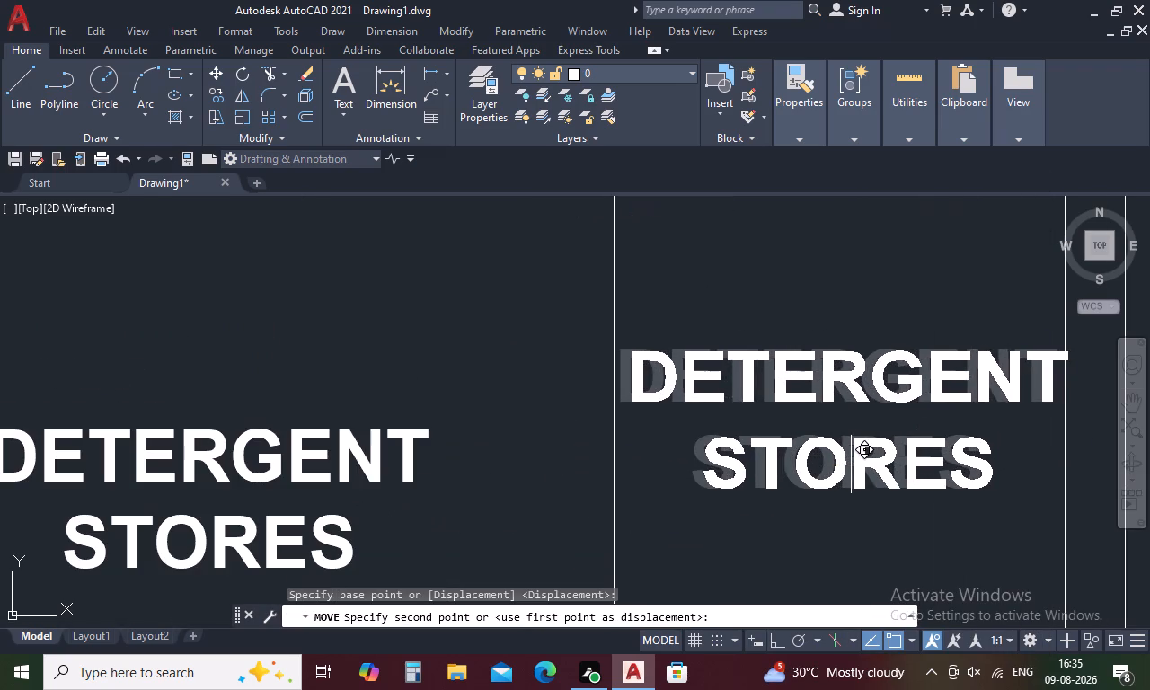
left_click(845, 465)
scroll(845, 465, "down", 2)
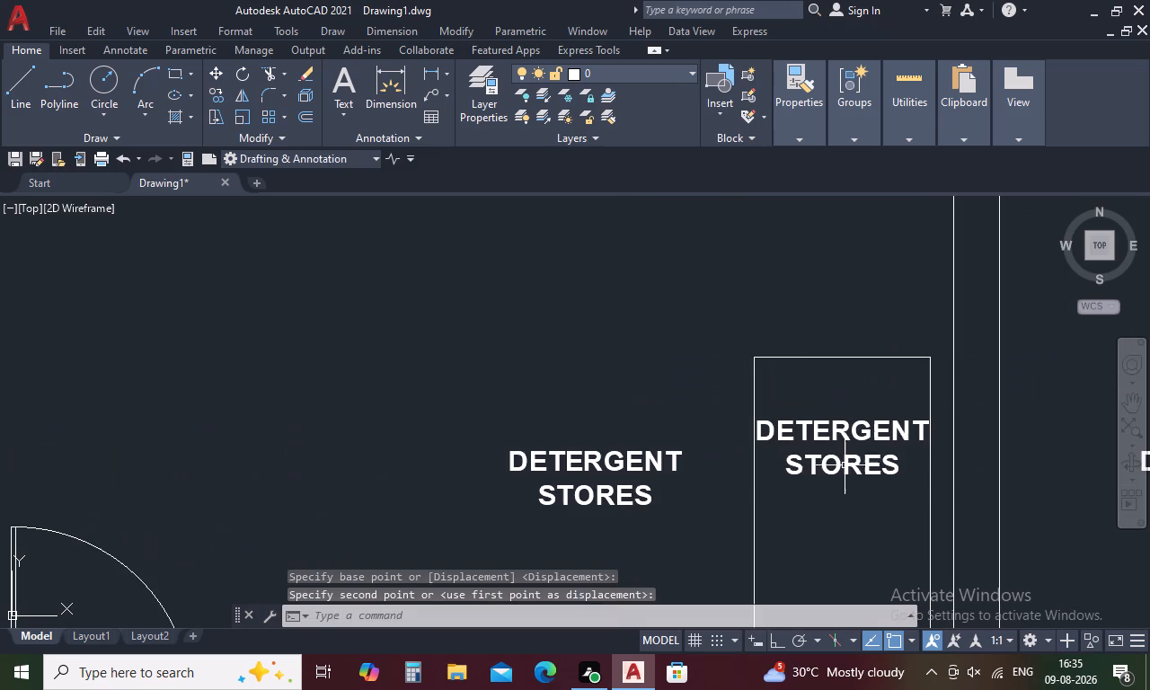
Erase the two surplus DETERGENT STORES labels outside the rectangle, keeping the one inside it.
left_click_drag(657, 432, 450, 414)
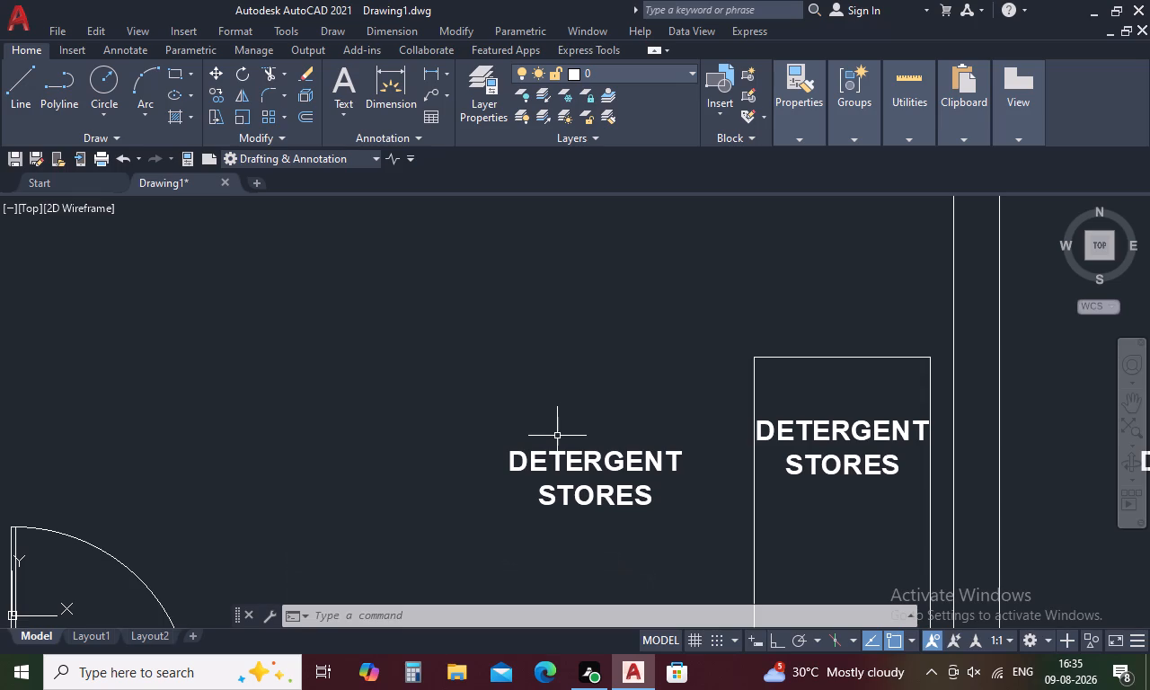
left_click(572, 457)
scroll(572, 457, "down", 2)
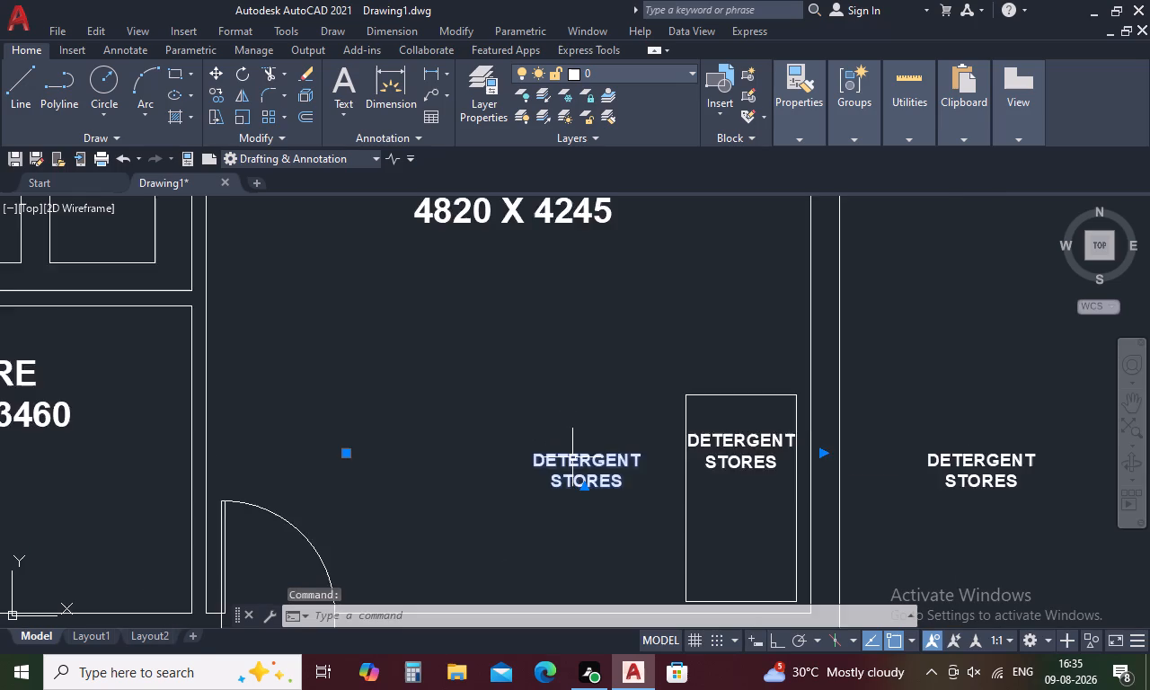
left_click(827, 473)
key("Delete")
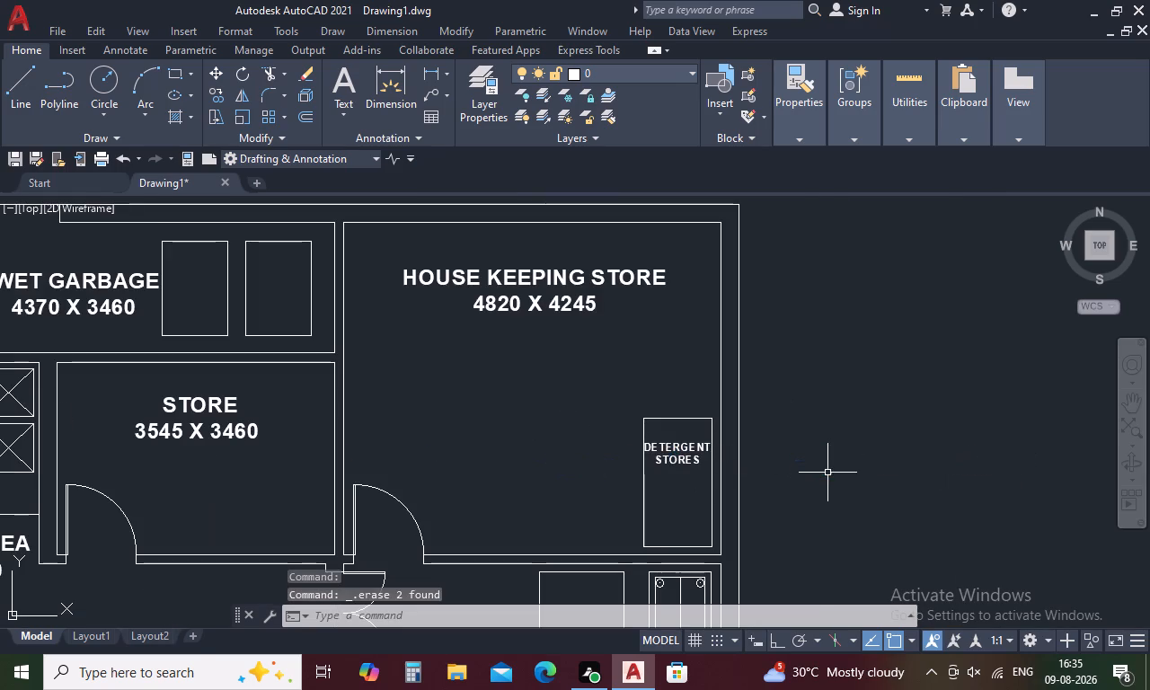
Copy the DETERGENT STORES label from its rectangle and paste it into the rectangle above the LAUNDRY label.
scroll(821, 455, "down", 3)
middle_click_drag(817, 487, 765, 413)
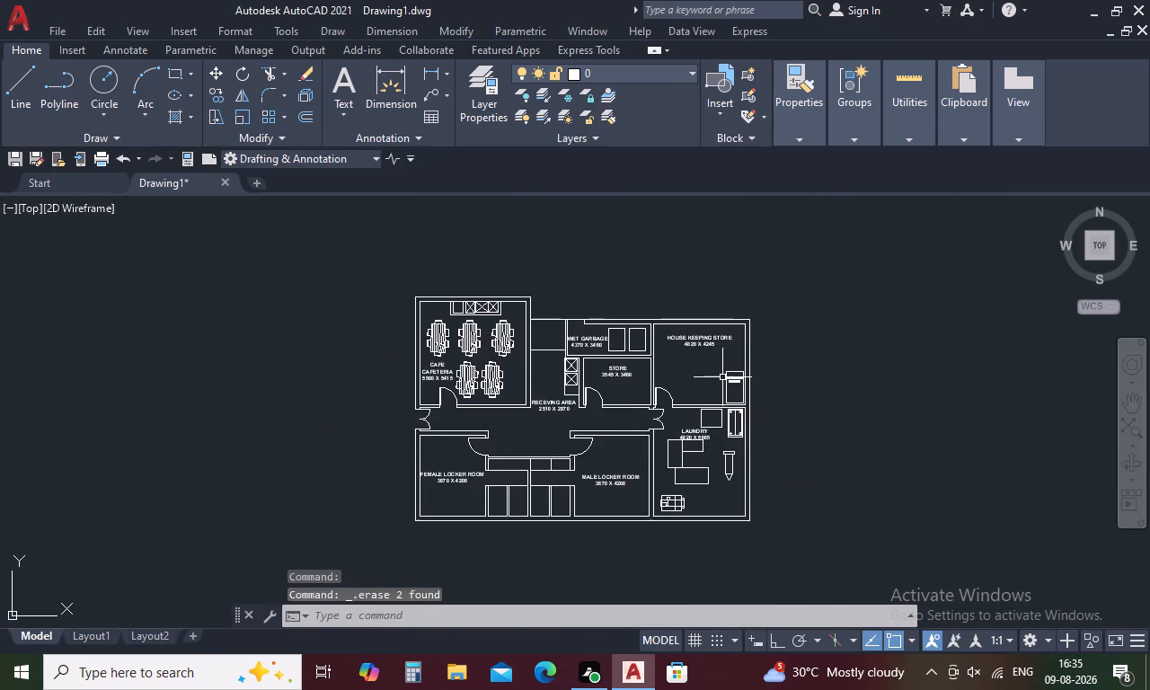
scroll(718, 372, "up", 3)
left_click(758, 404)
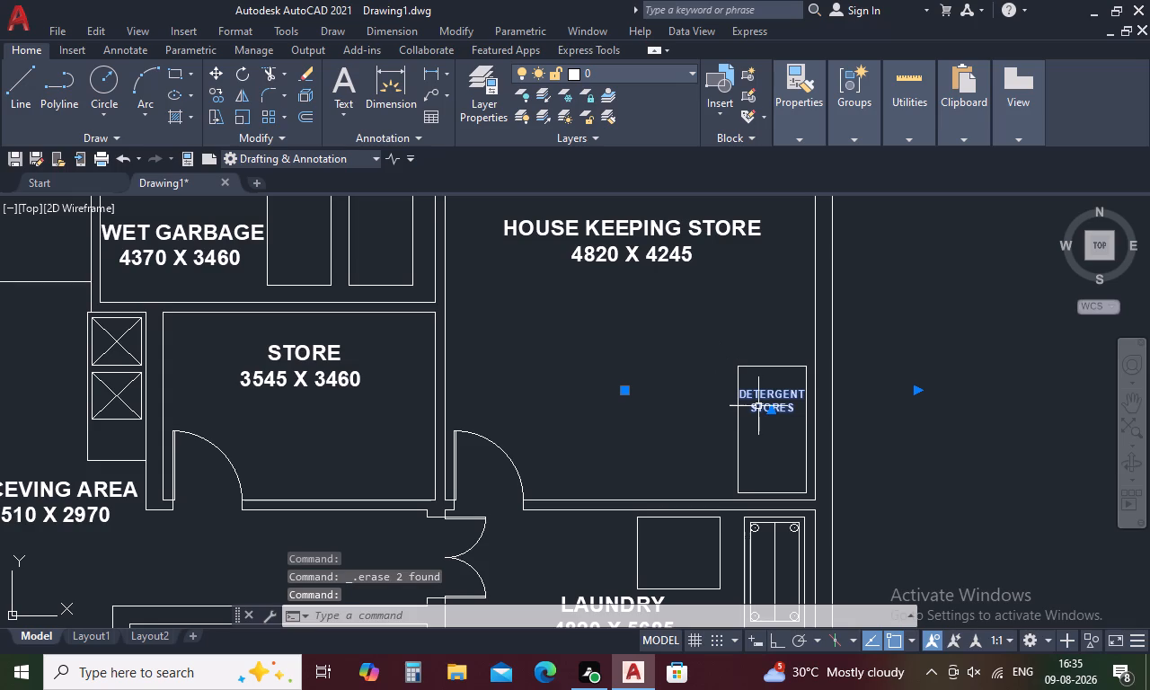
key("c")
key("ctrl+v")
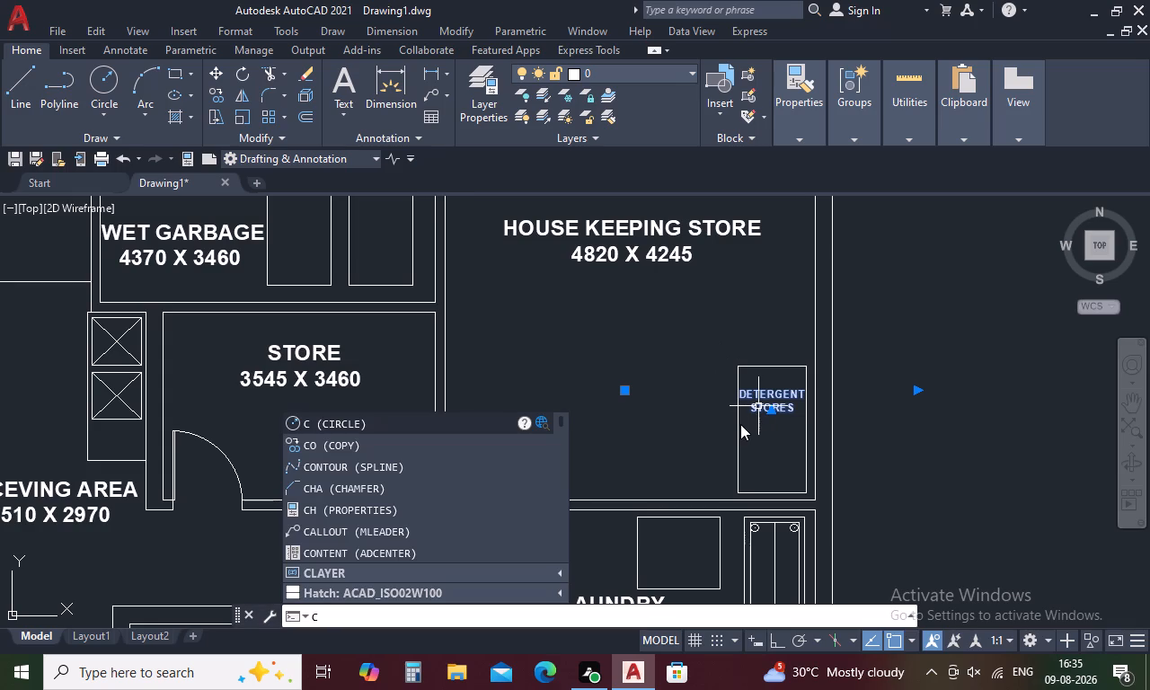
key("Escape")
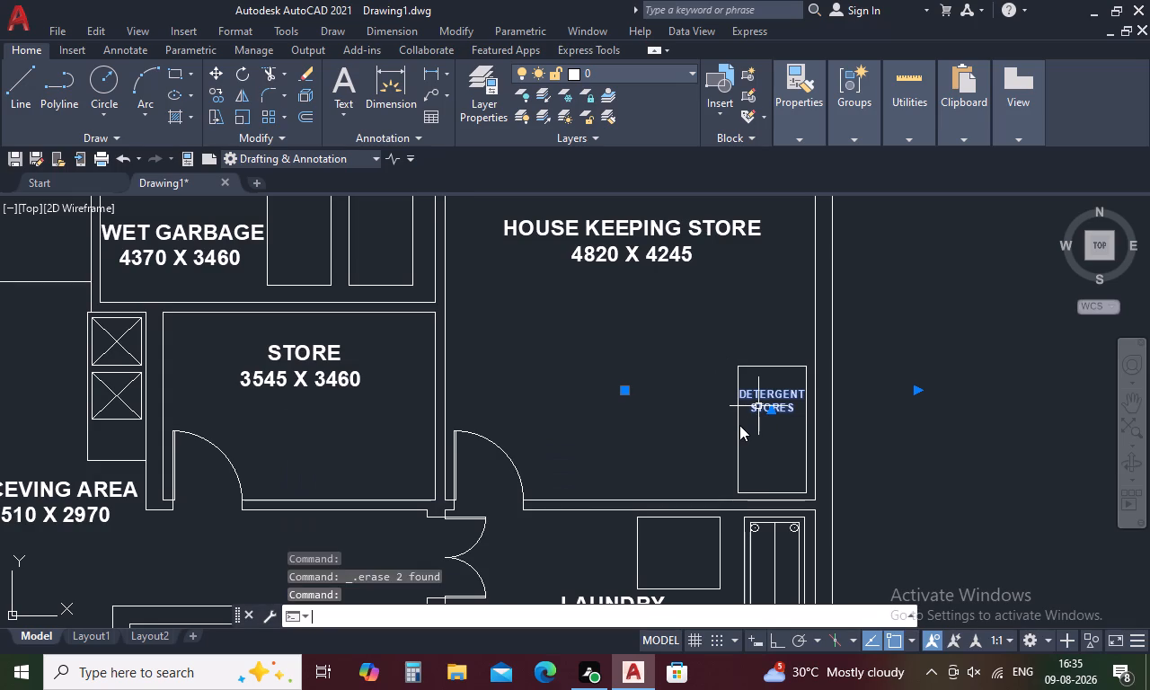
key("ctrl+c")
key("ctrl+v")
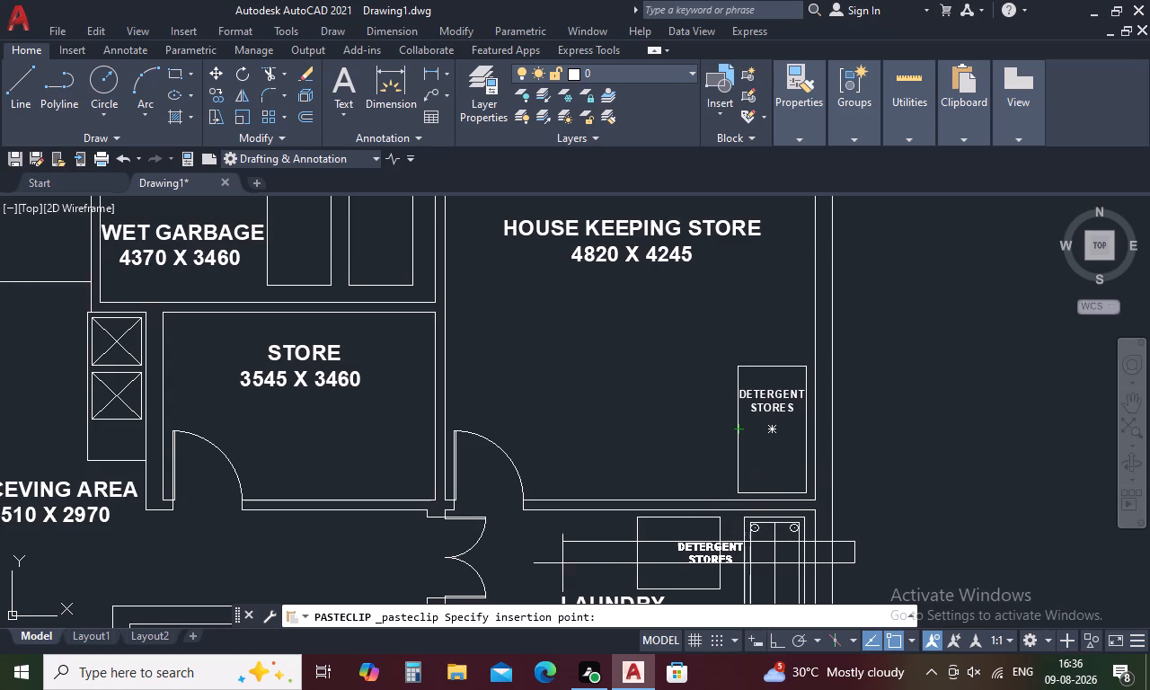
middle_click_drag(557, 563, 581, 438)
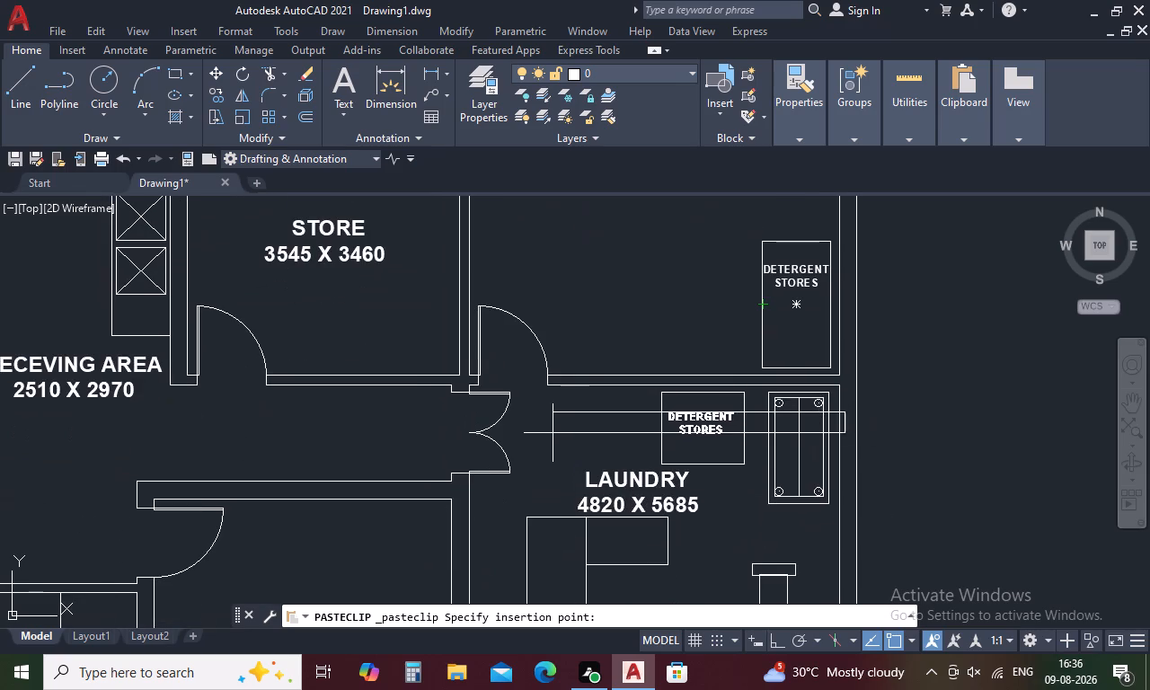
left_click(553, 433)
Change the copied DETERGENT STORES label in the rectangle above LAUNDRY to read WEIGHING MACHINE on two lines.
double_click(701, 416)
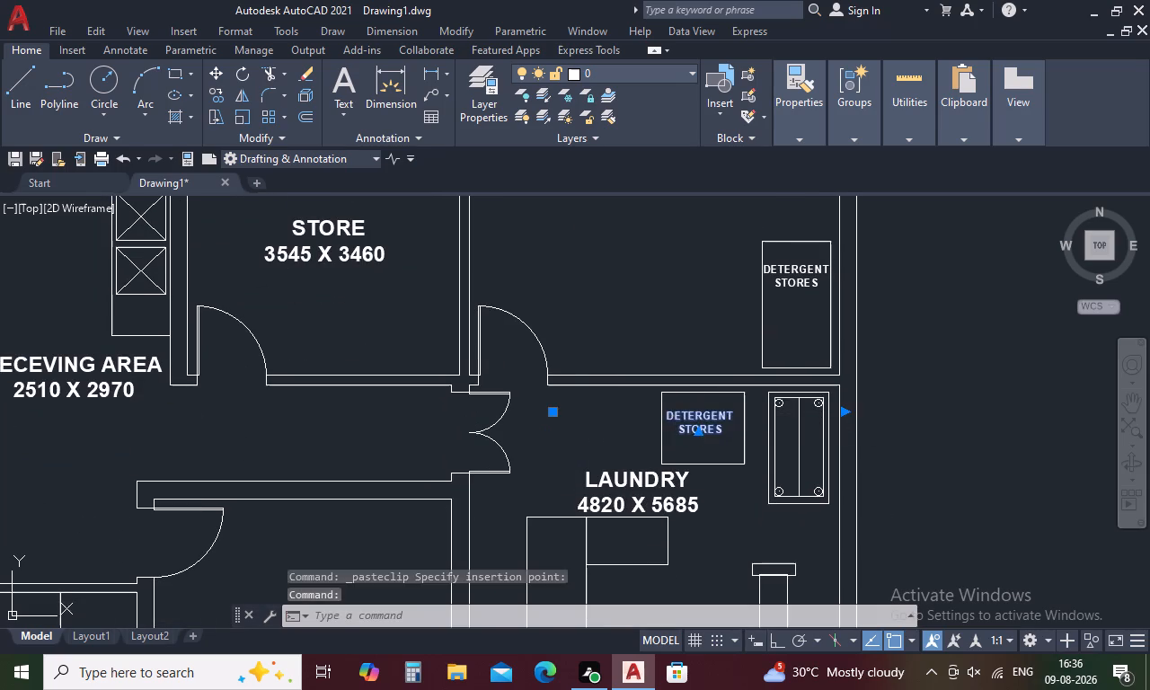
left_click(734, 419)
key("BackSpace")
key("BackSpace")
key("BackSpace")
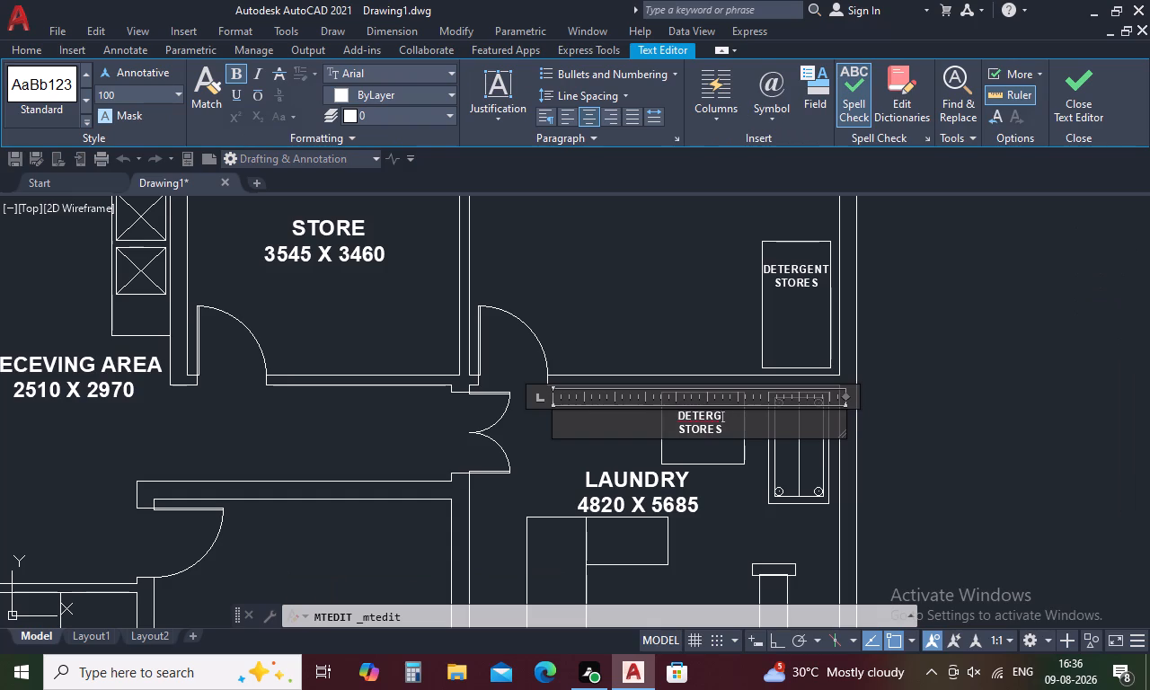
key("BackSpace")
key("BackSpace")
key("BackSpace")
key("BackSpace")
key("BackSpace")
key("BackSpace")
type("WE")
key("i")
type("GH")
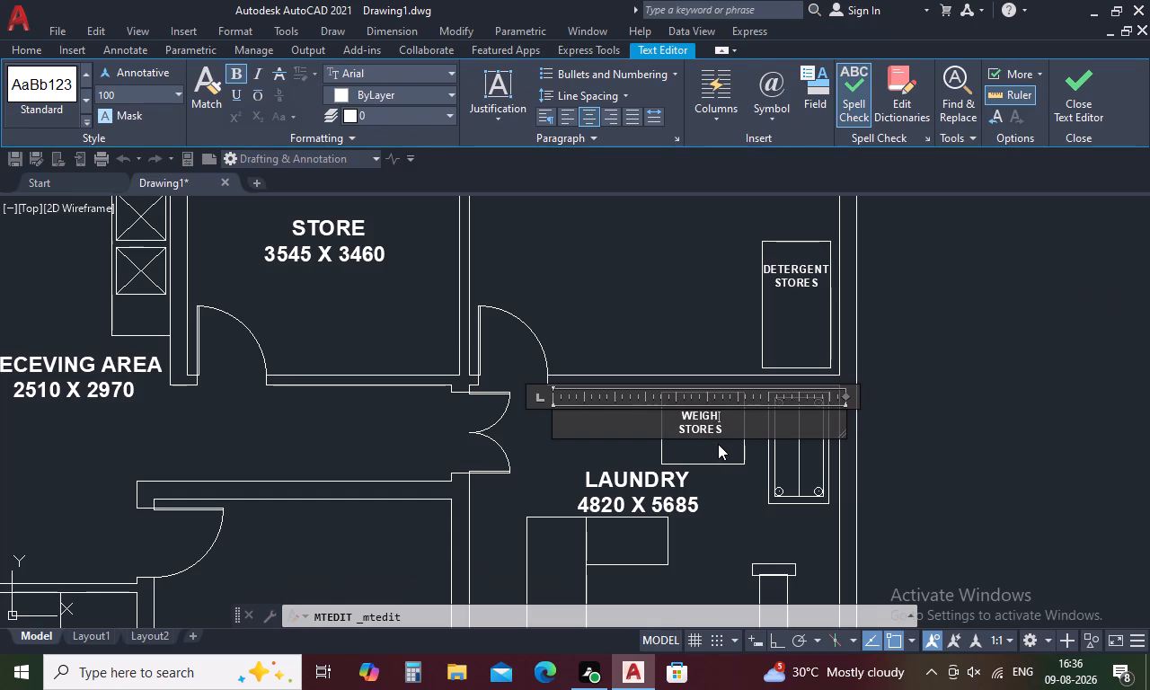
key("i")
type("NG")
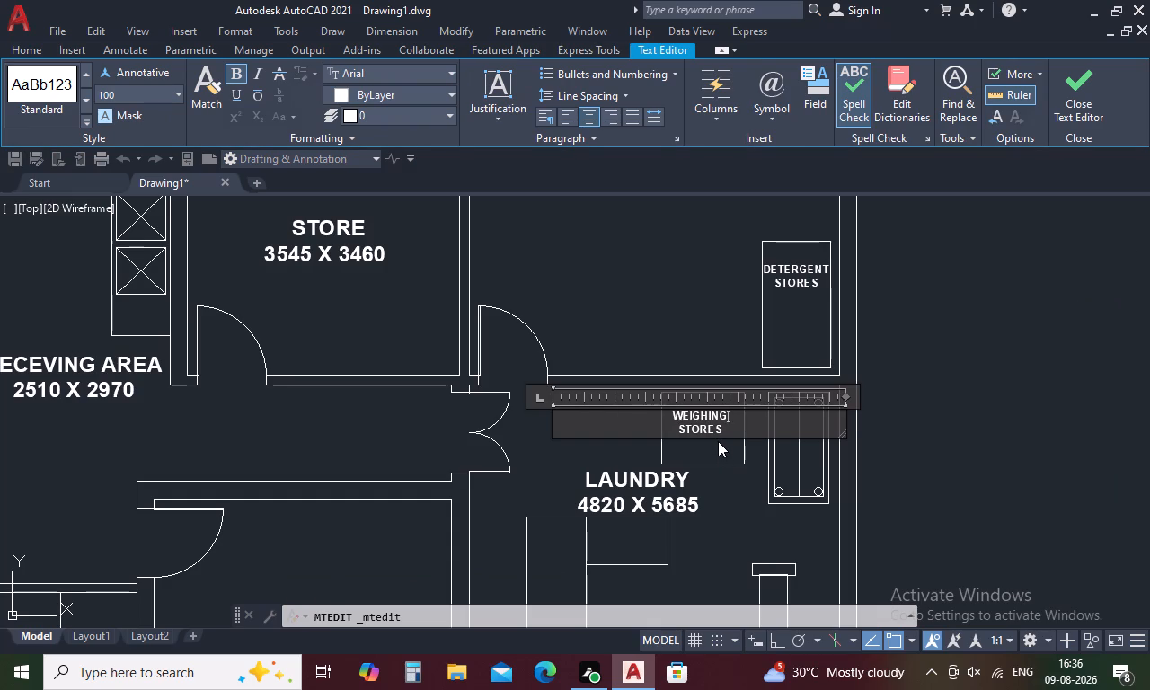
left_click(722, 429)
key("BackSpace")
key("BackSpace")
key("BackSpace")
key("BackSpace")
key("BackSpace")
key("BackSpace")
key("comma")
key("BackSpace")
type("MACHI")
type("NE")
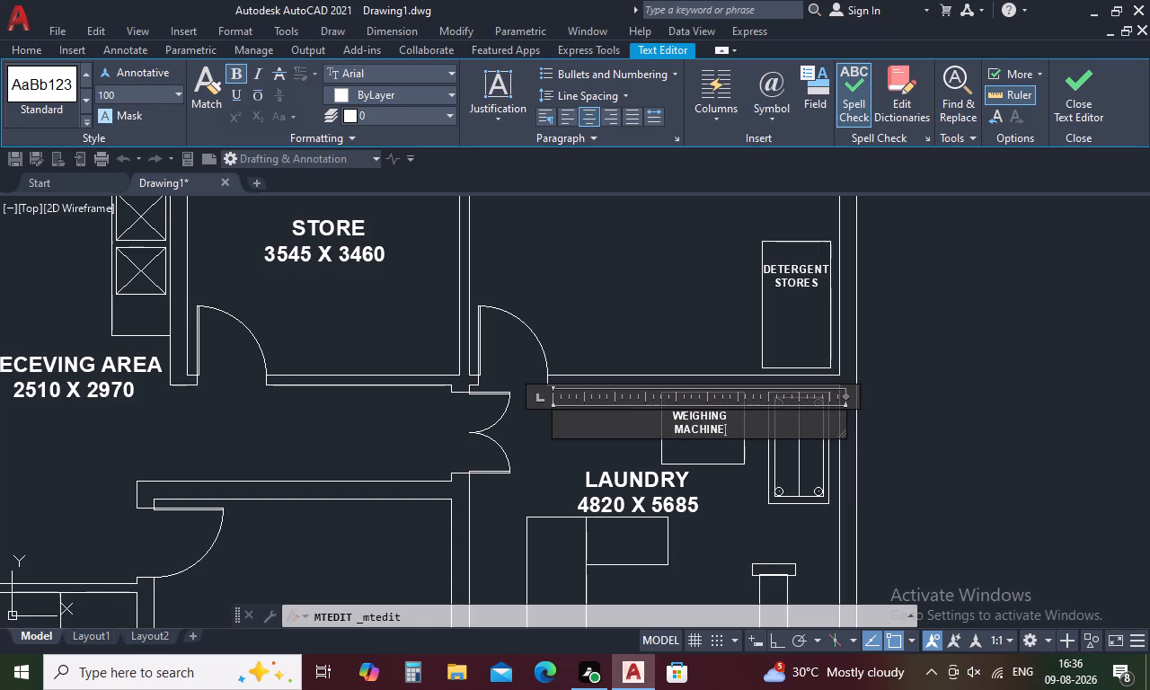
left_click(616, 318)
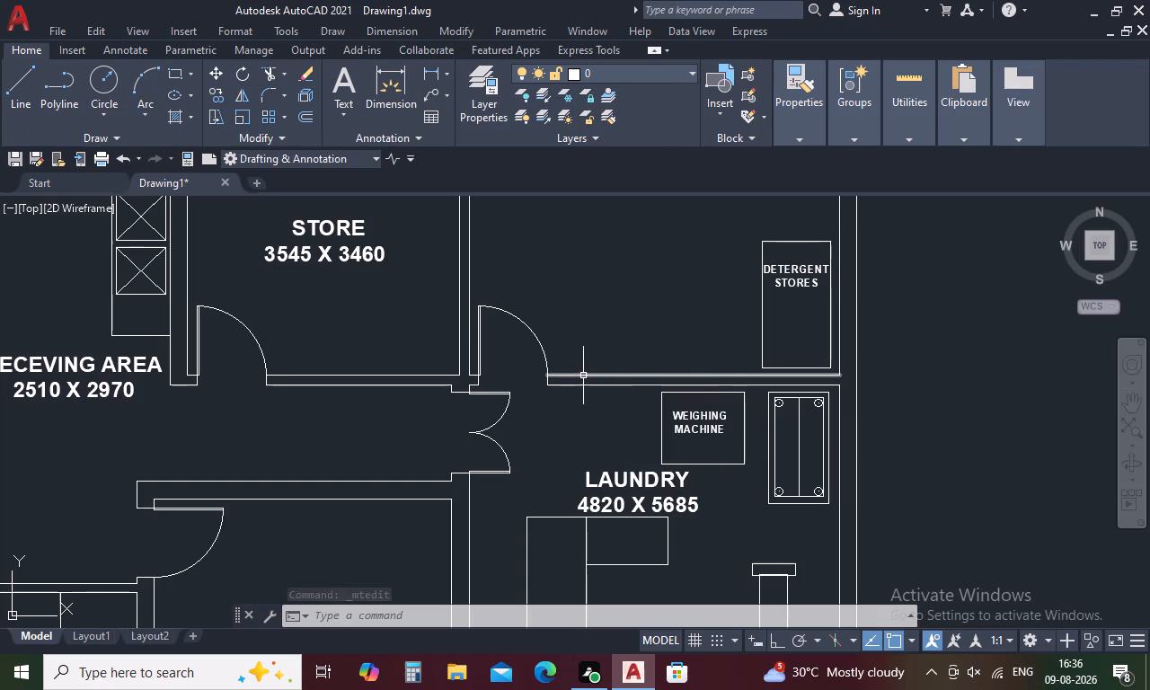
Offset the top lines of the cubicles between the female and male locker rooms upward by 120.
scroll(555, 413, "down", 1)
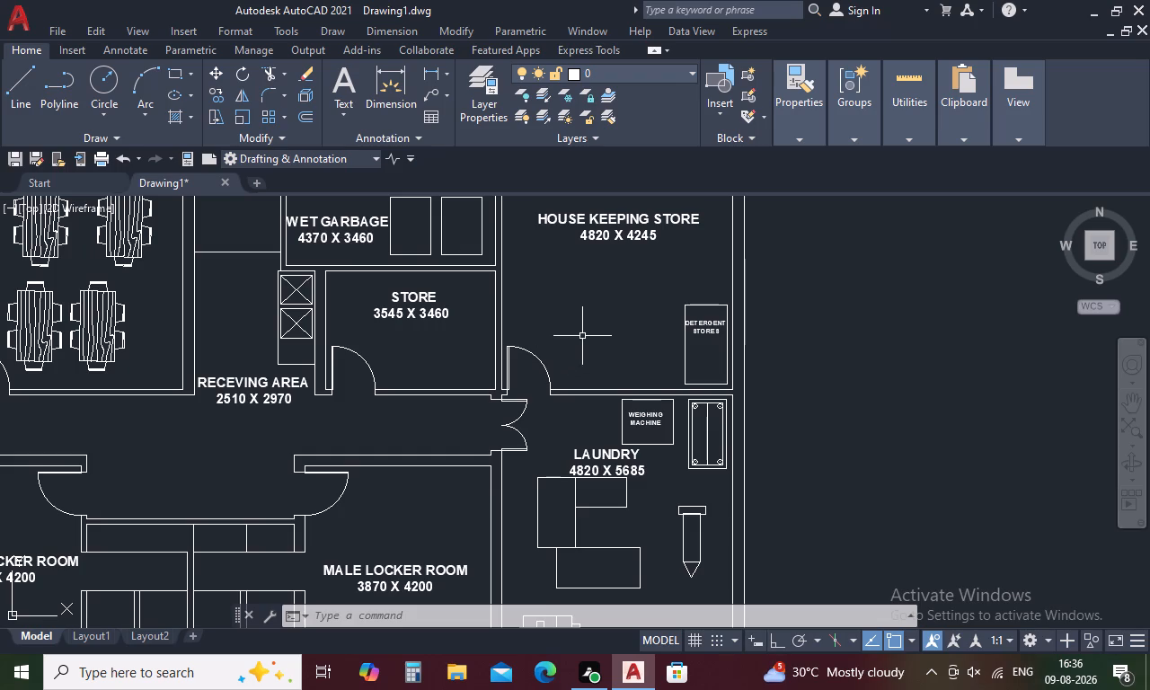
middle_click_drag(588, 331, 891, 336)
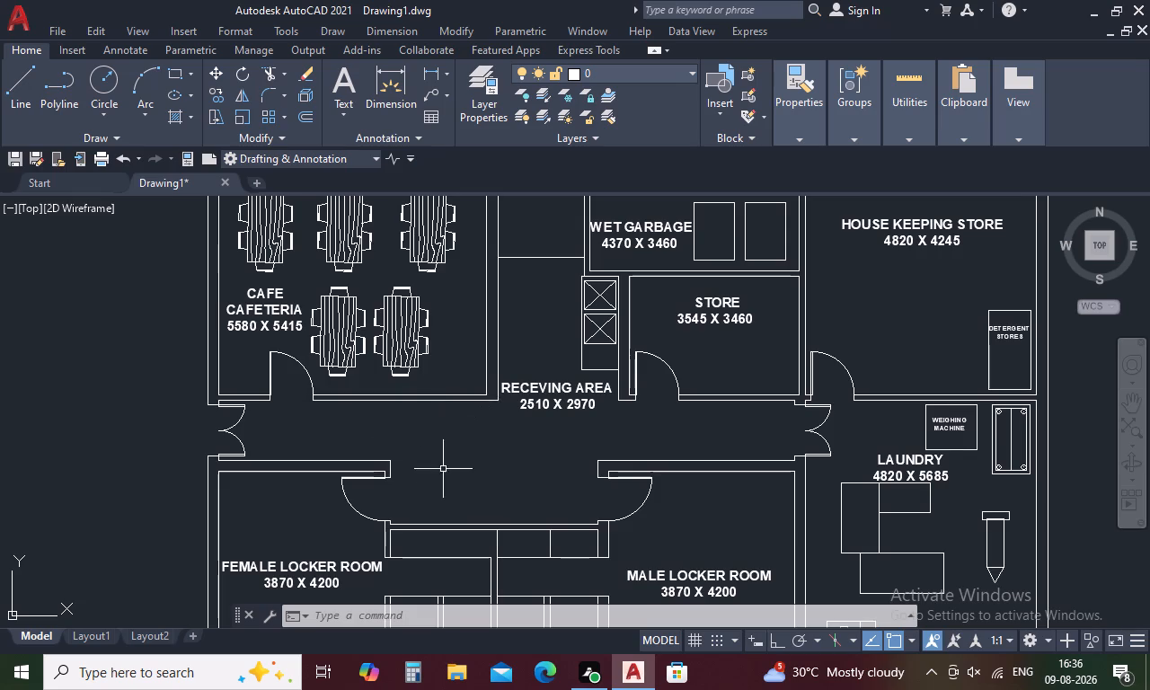
middle_click_drag(453, 473, 546, 342)
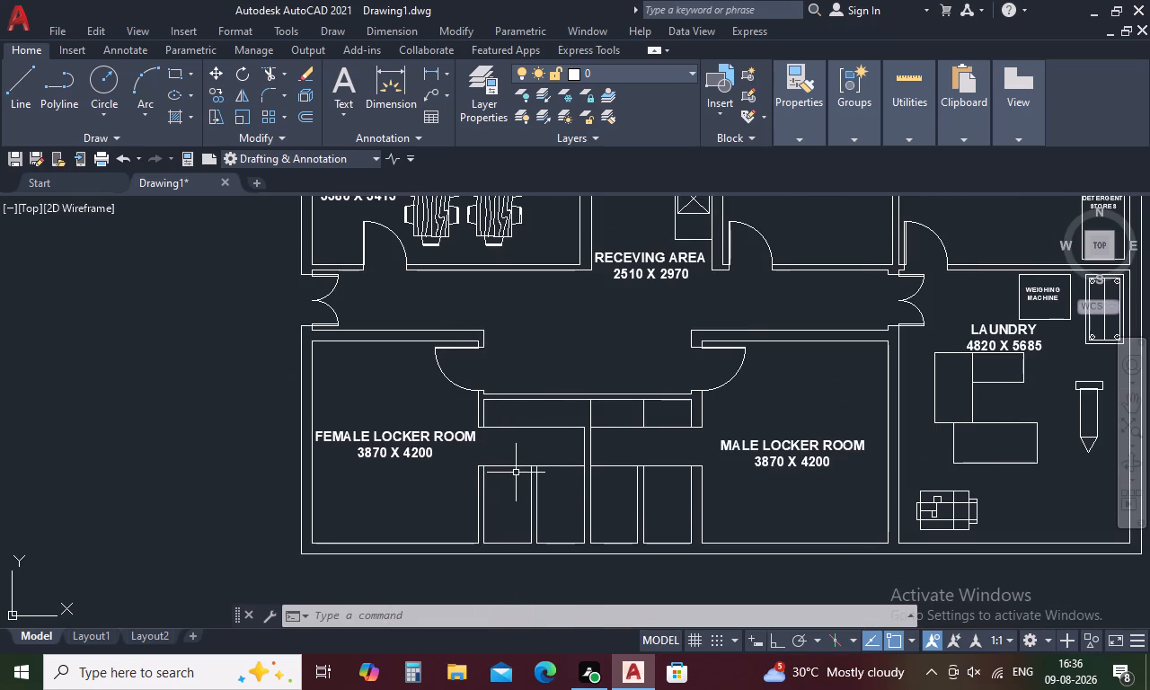
middle_click_drag(517, 473, 531, 445)
scroll(531, 445, "up", 1)
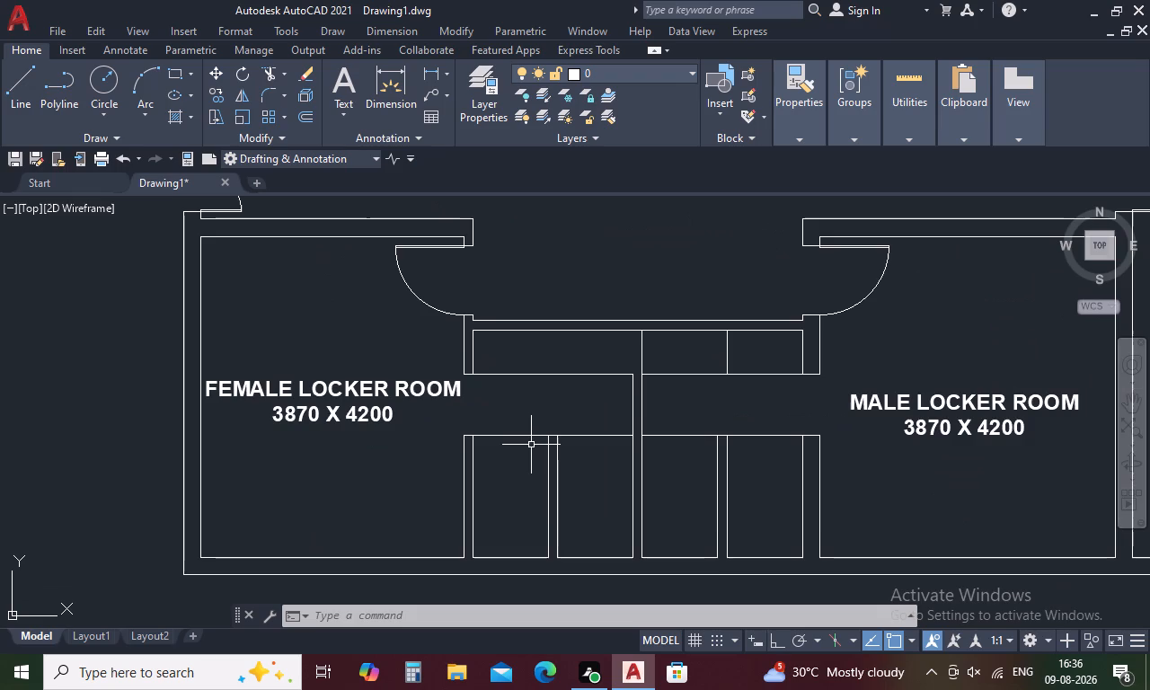
key("Escape")
type("O 120")
key("space")
left_click(527, 436)
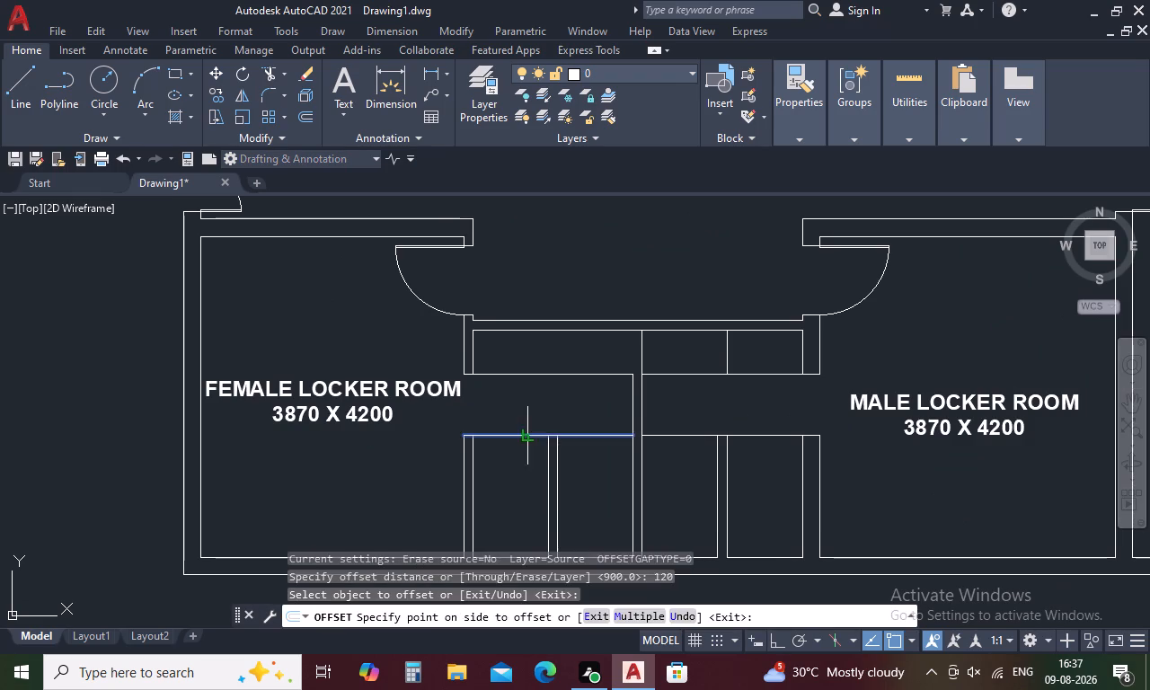
left_click(525, 420)
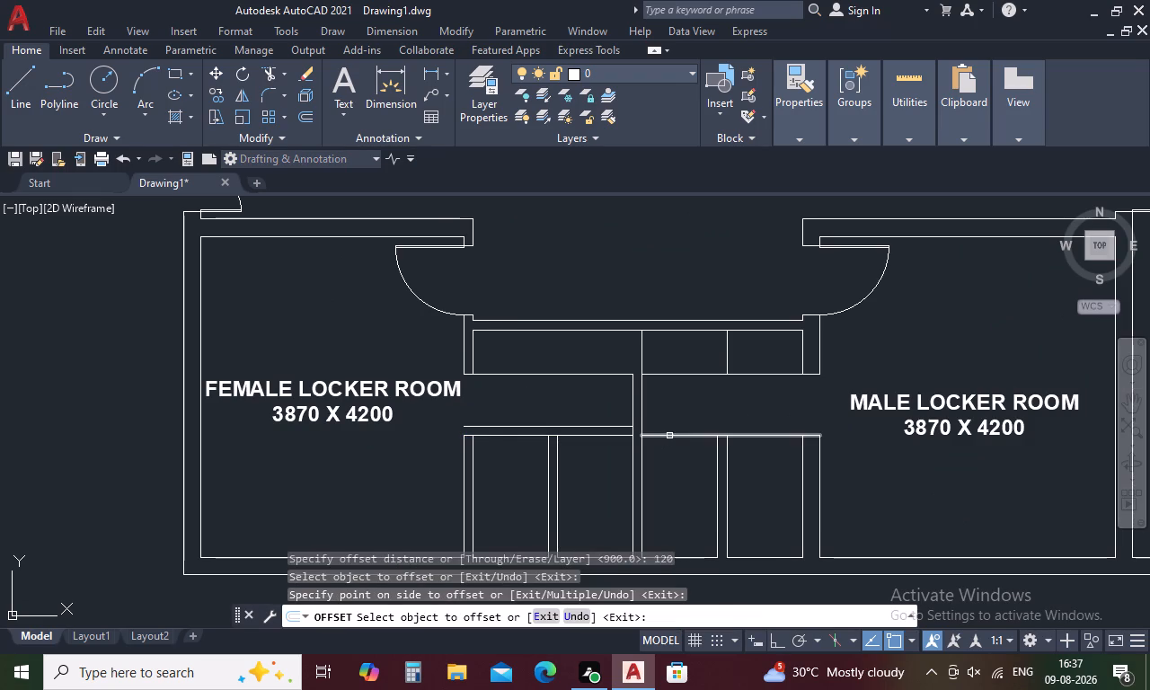
left_click(669, 436)
left_click(669, 416)
key("Escape")
Extend the eight vertical cubicle wall lines between the locker rooms up to the new offset lines.
type("EX")
key("space")
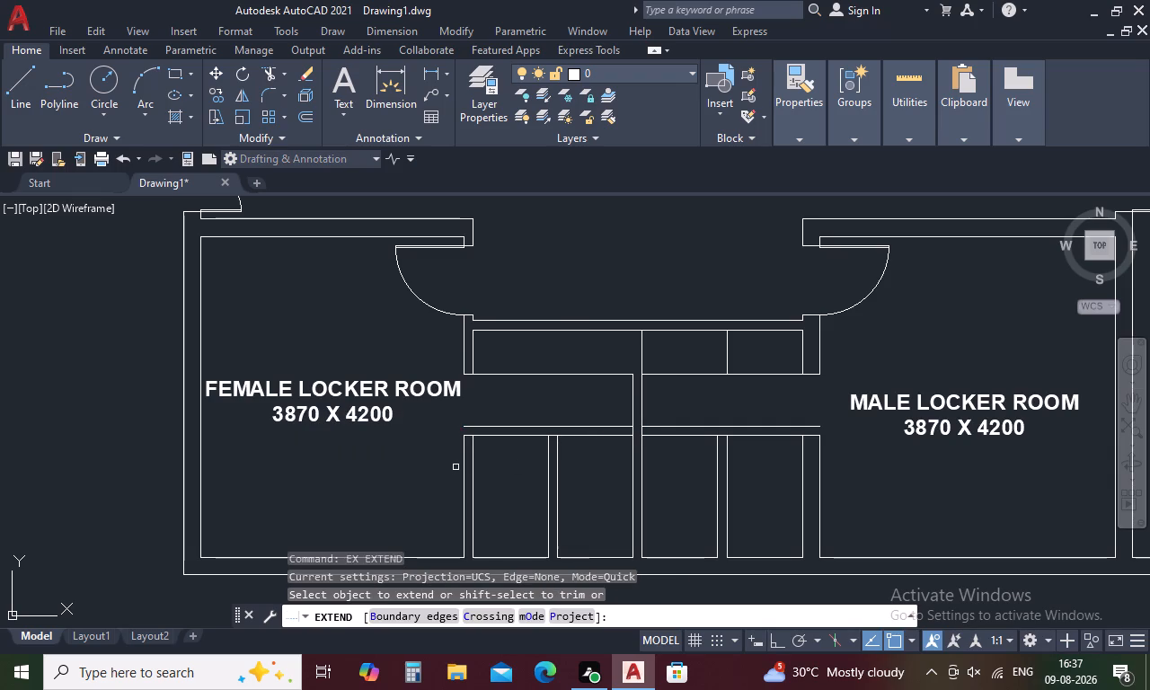
left_click(464, 452)
left_click(473, 445)
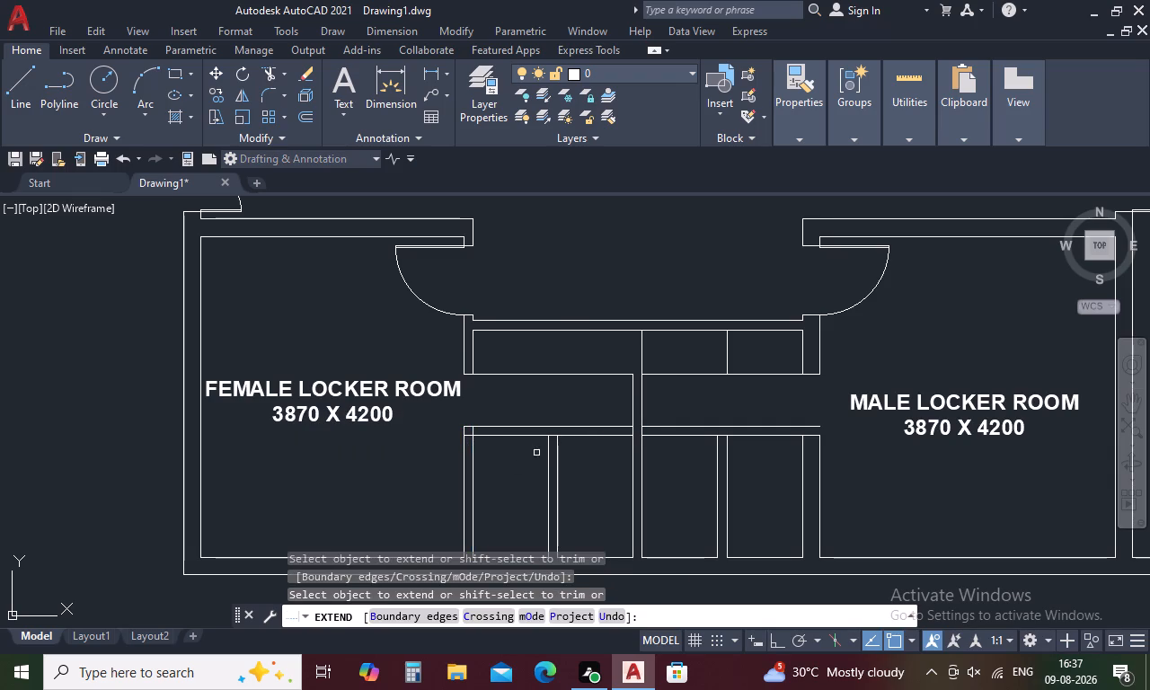
left_click(547, 441)
left_click(558, 445)
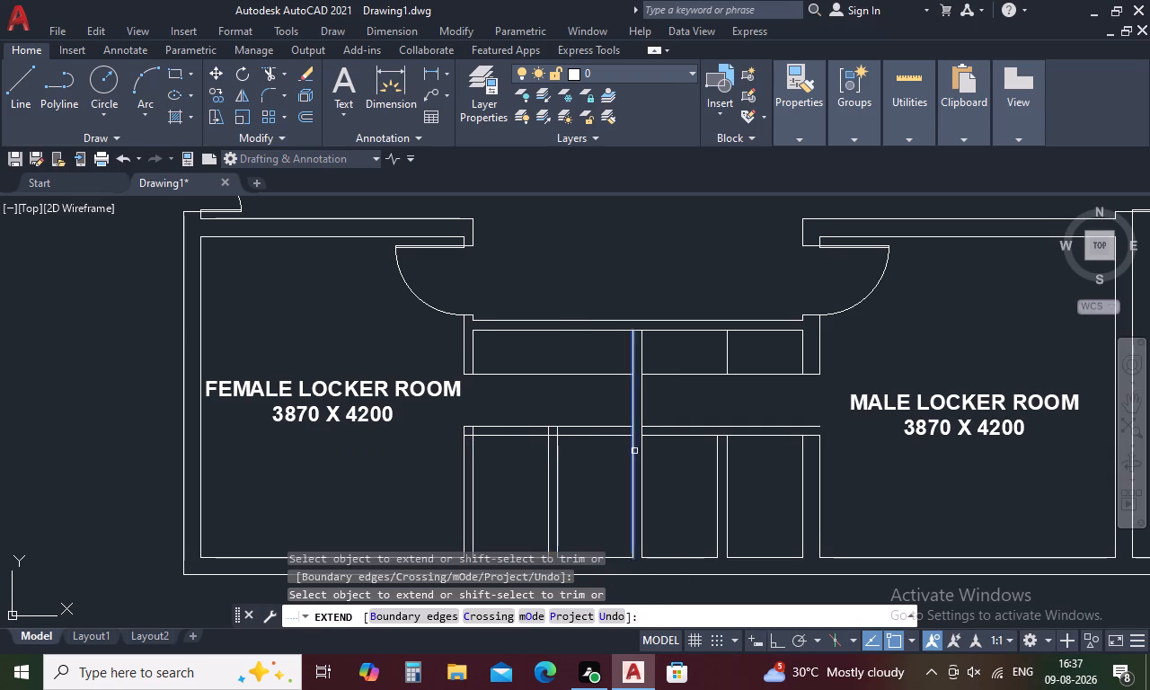
left_click(716, 449)
left_click(728, 447)
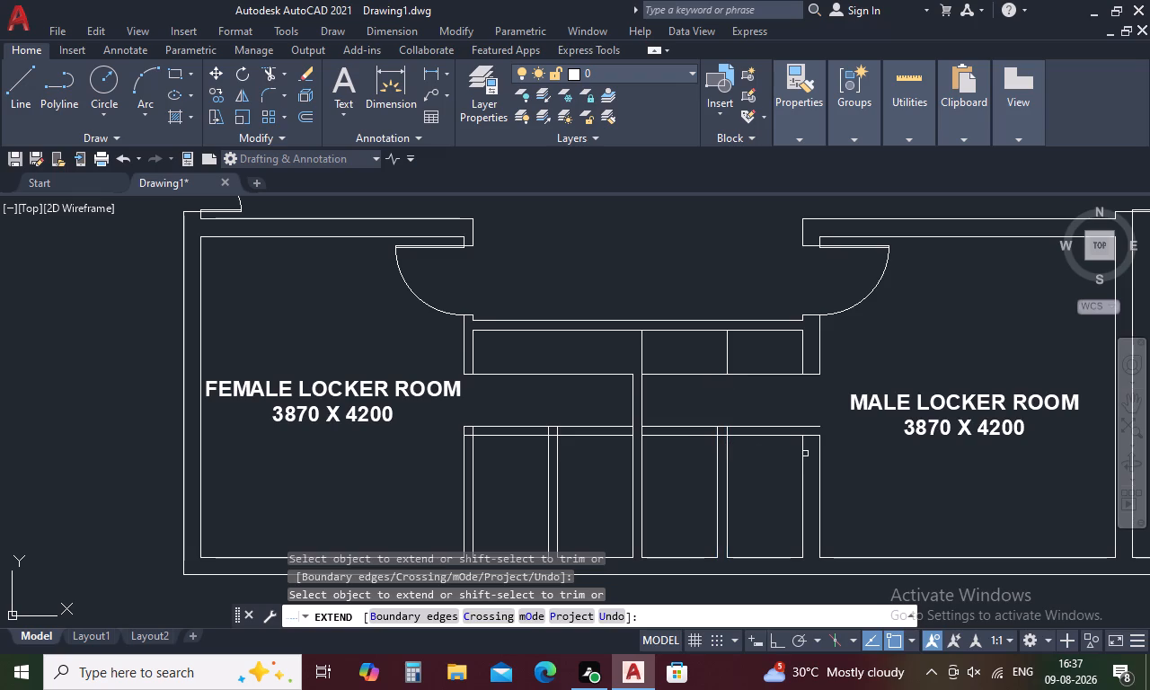
left_click(801, 461)
left_click(821, 456)
key("Escape")
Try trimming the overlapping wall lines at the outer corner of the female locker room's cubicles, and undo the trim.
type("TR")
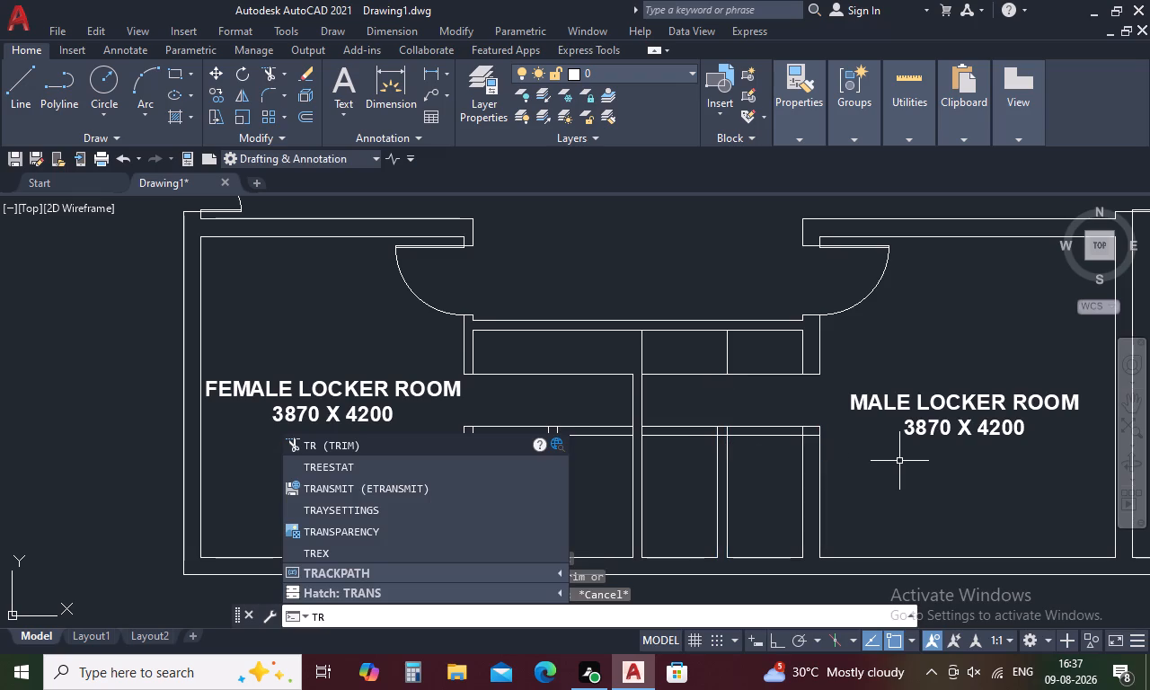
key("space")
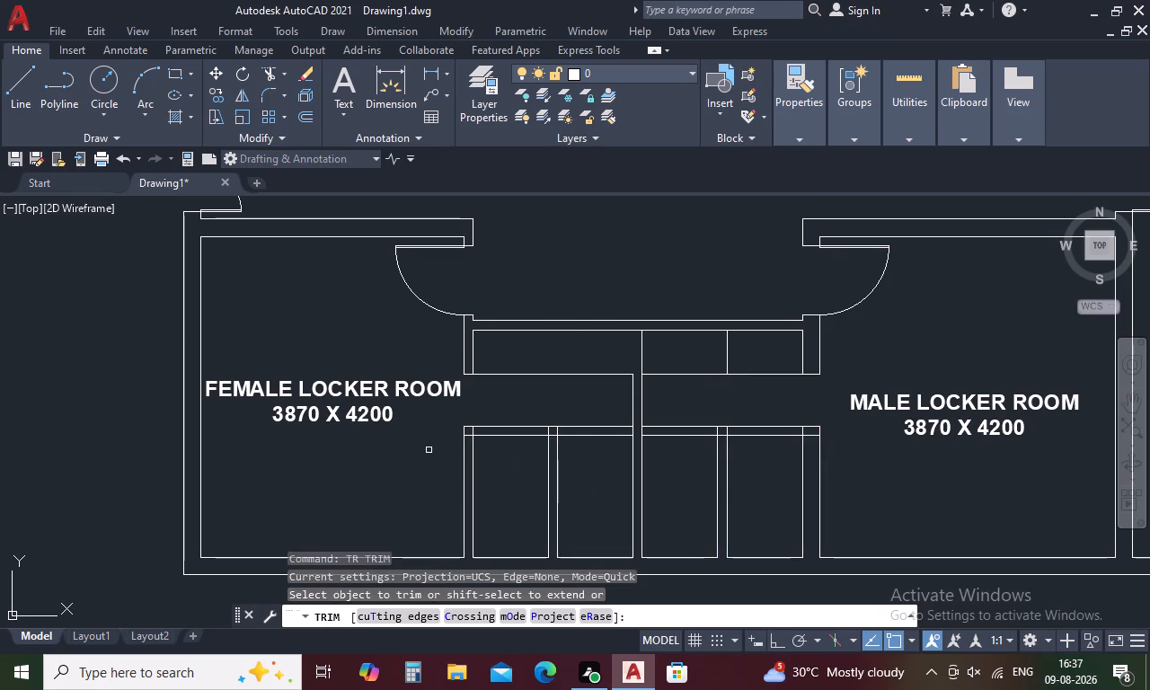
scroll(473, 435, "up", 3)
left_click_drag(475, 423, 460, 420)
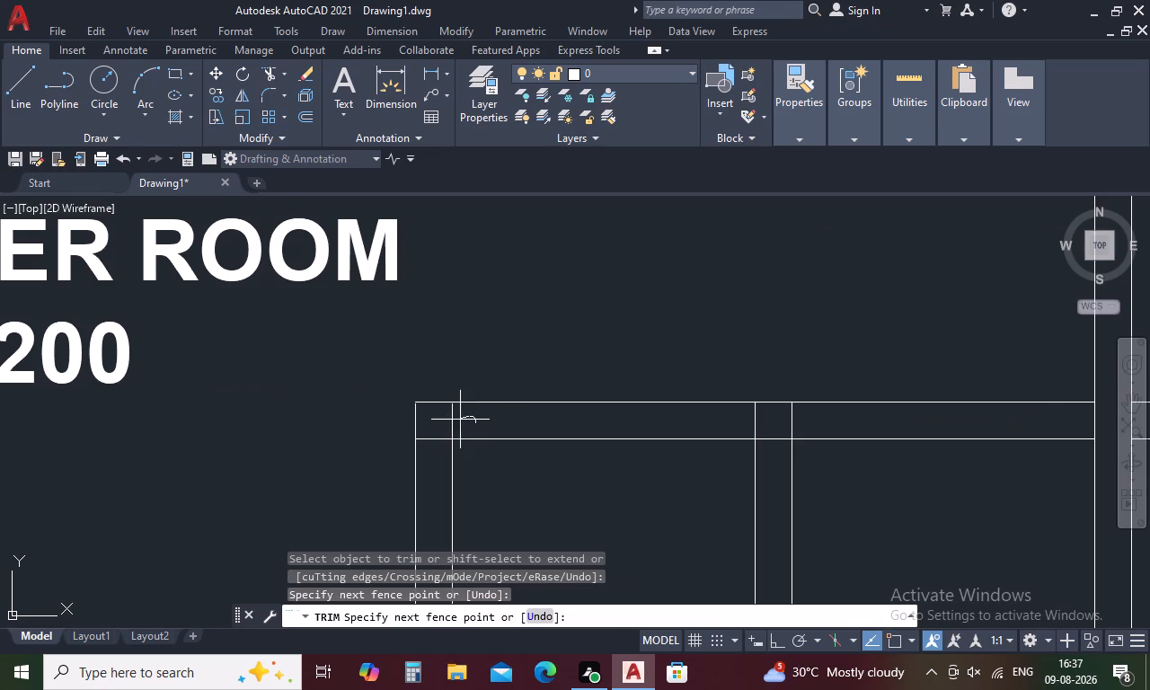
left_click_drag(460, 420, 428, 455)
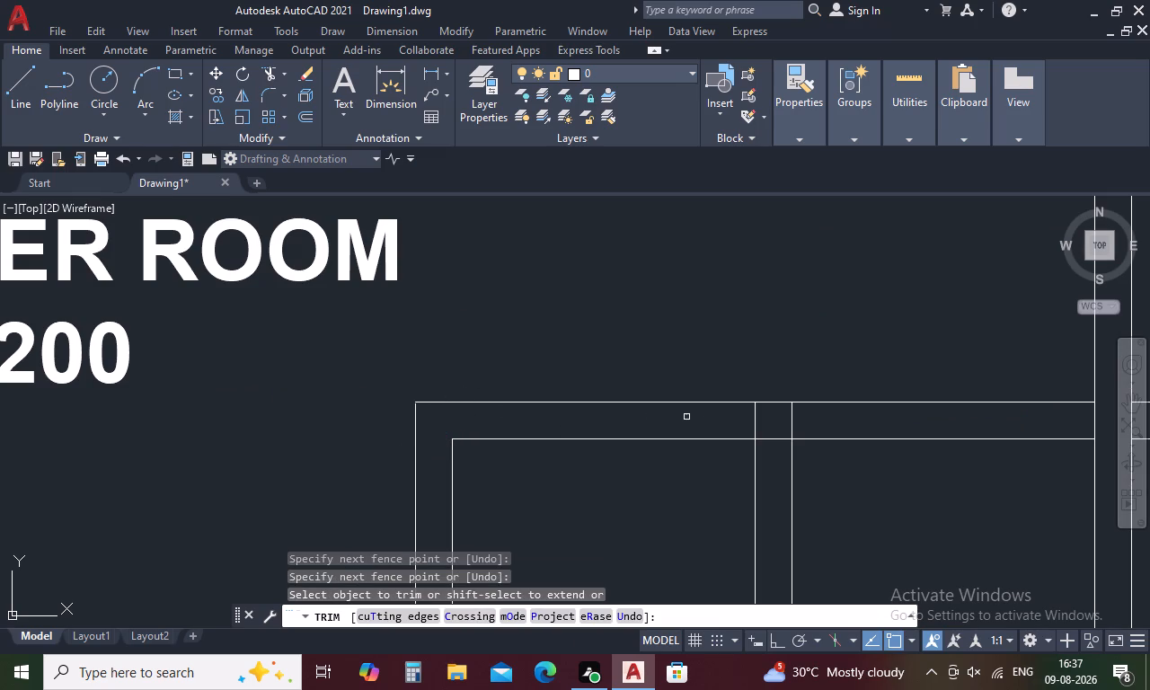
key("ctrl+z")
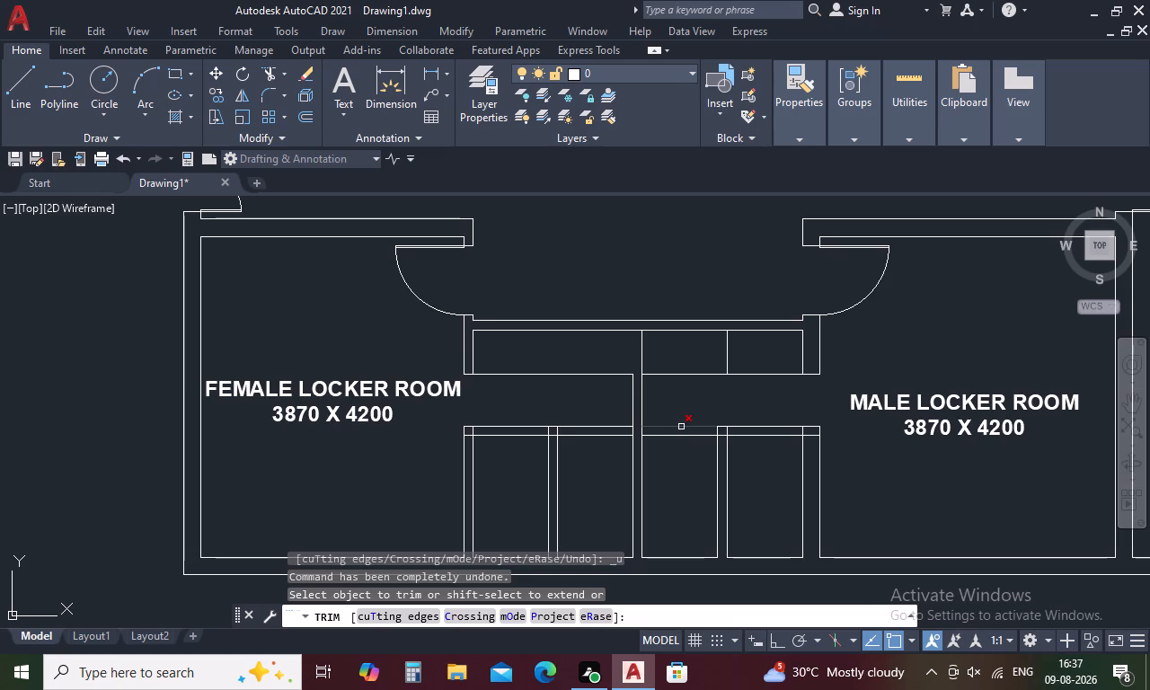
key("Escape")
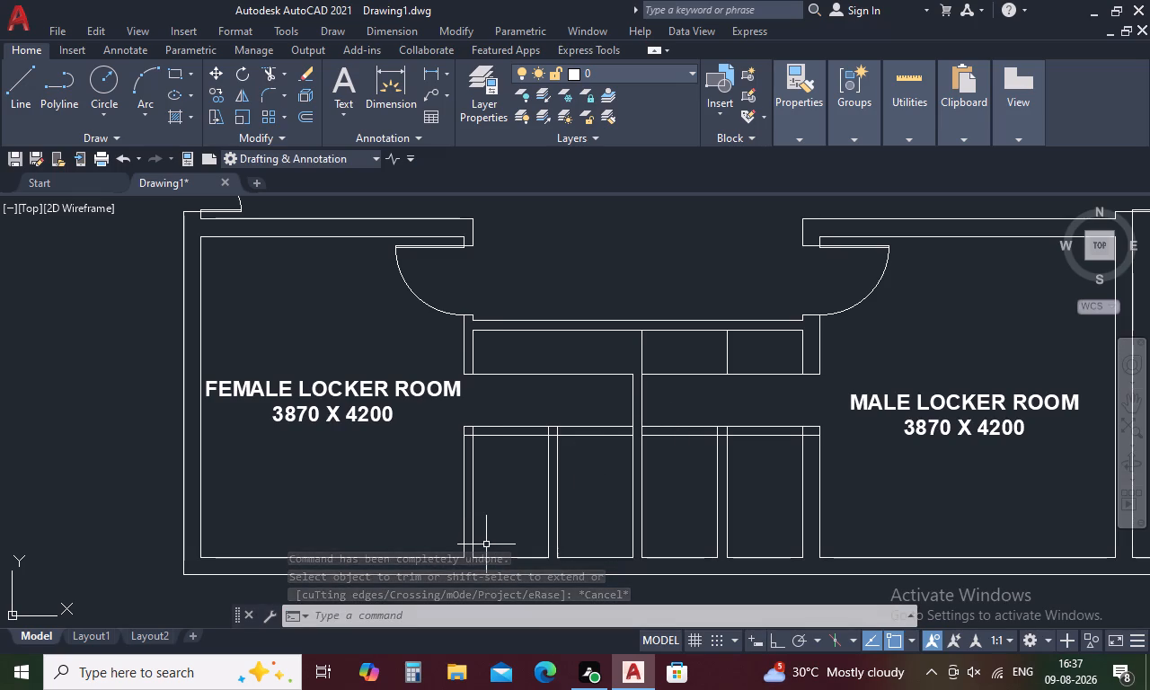
Trim the overlapping wall lines at the outer corner and middle partition of the female locker room's cubicles.
key("t")
key("r")
key("space")
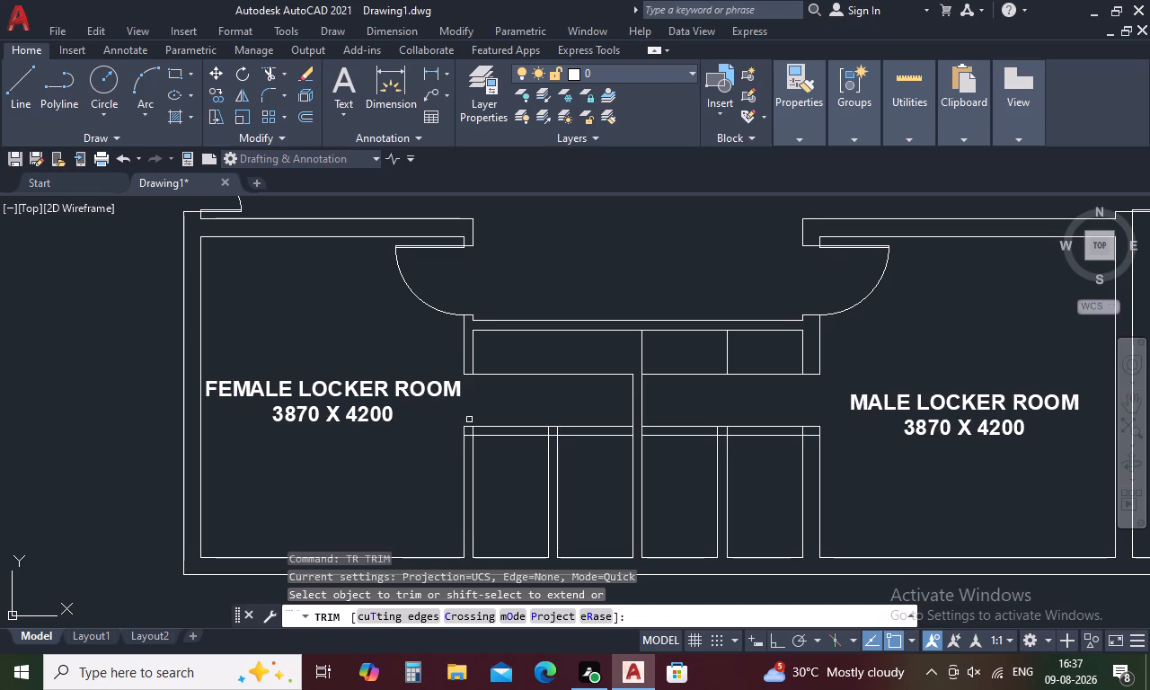
scroll(474, 432, "up", 4)
left_click_drag(474, 429, 411, 455)
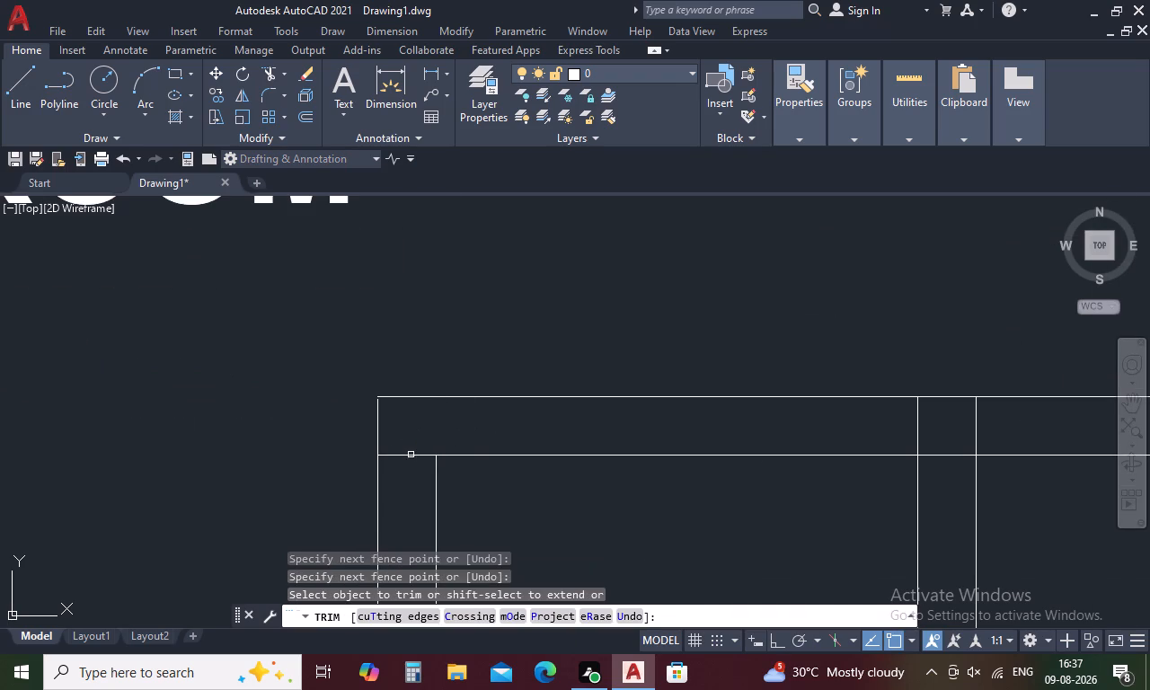
left_click_drag(413, 446, 413, 460)
left_click(414, 458)
scroll(416, 456, "down", 3)
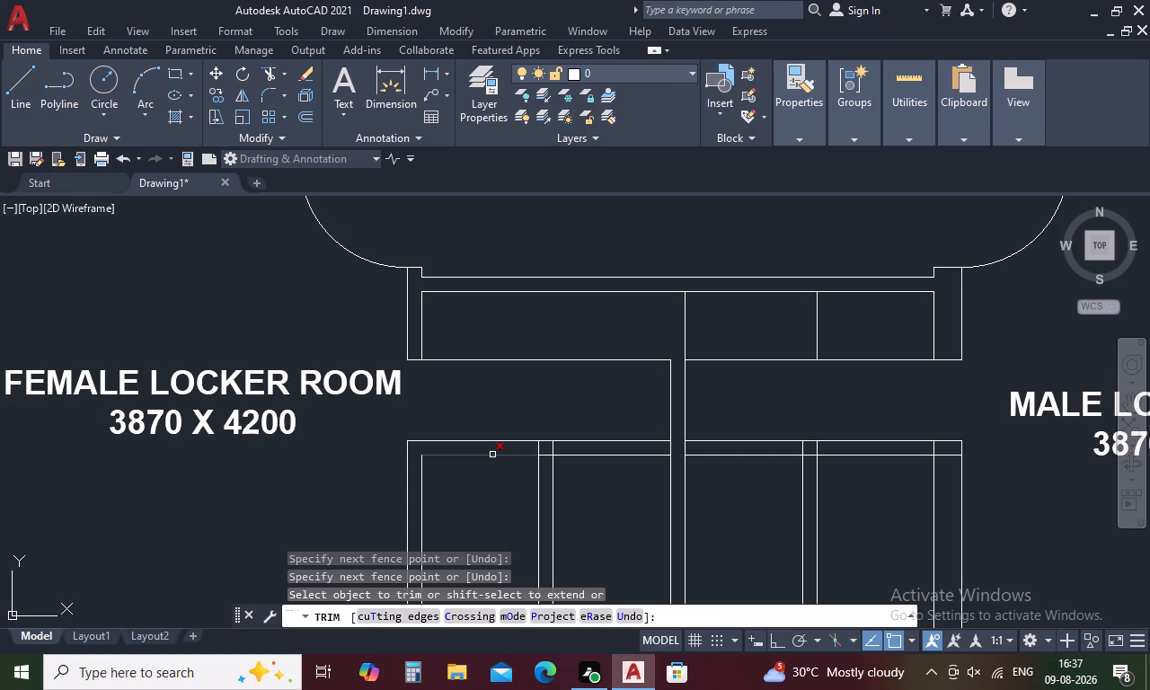
scroll(532, 452, "up", 3)
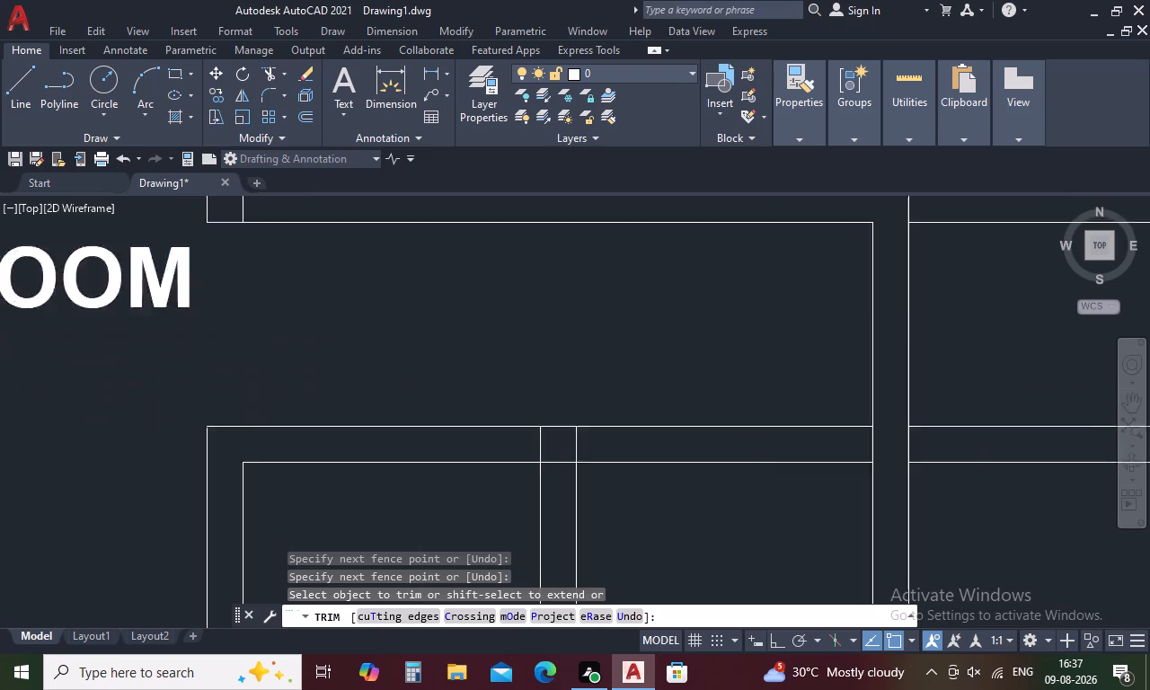
left_click_drag(522, 440, 641, 446)
scroll(641, 443, "down", 2)
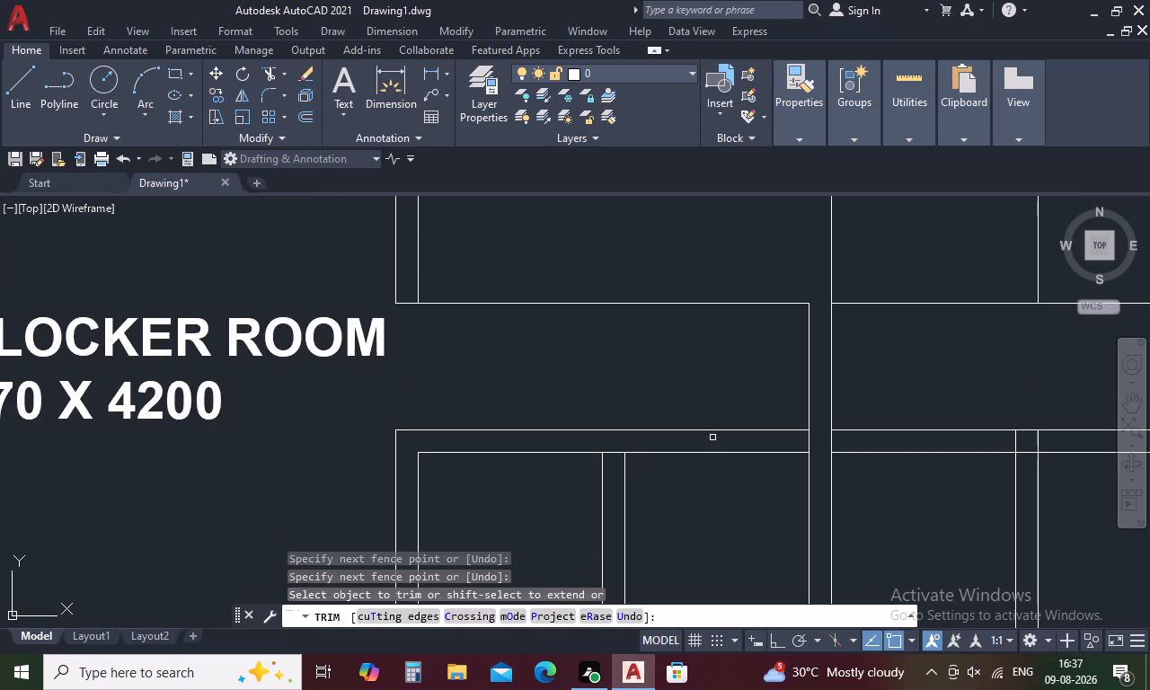
Trim the overlapping wall lines at the middle partition and outer corner of the male locker room's cubicles.
middle_click_drag(798, 437, 422, 407)
left_click_drag(624, 418, 867, 420)
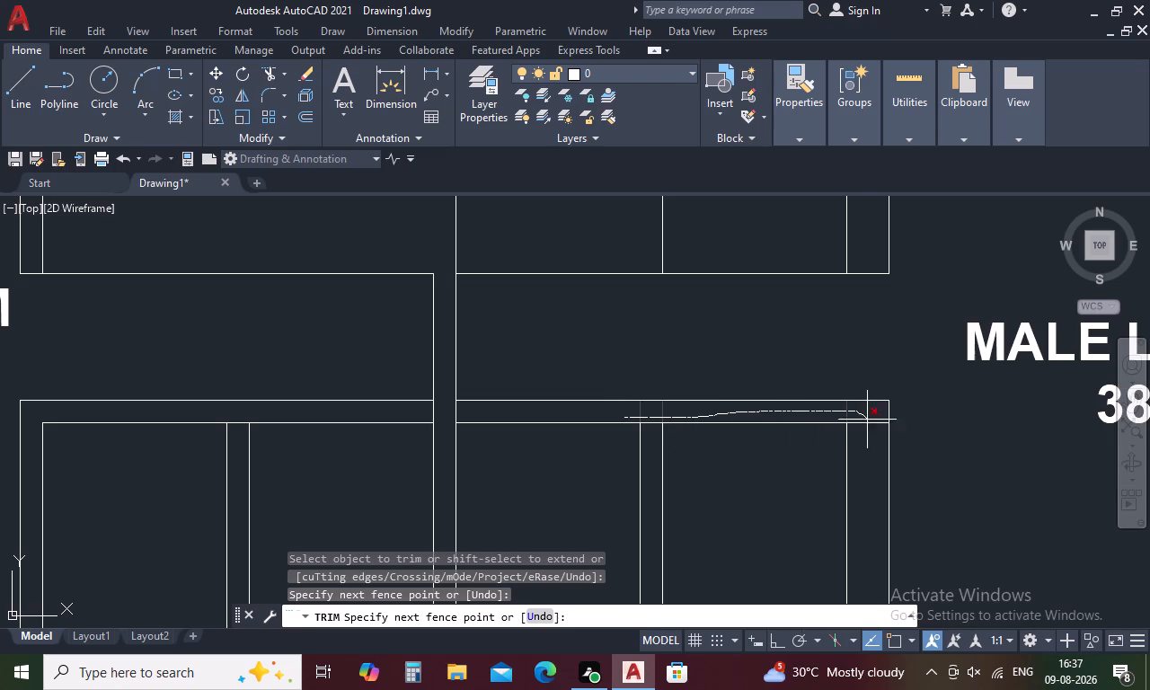
left_click_drag(867, 420, 873, 432)
scroll(756, 478, "down", 2)
middle_click_drag(756, 478, 784, 458)
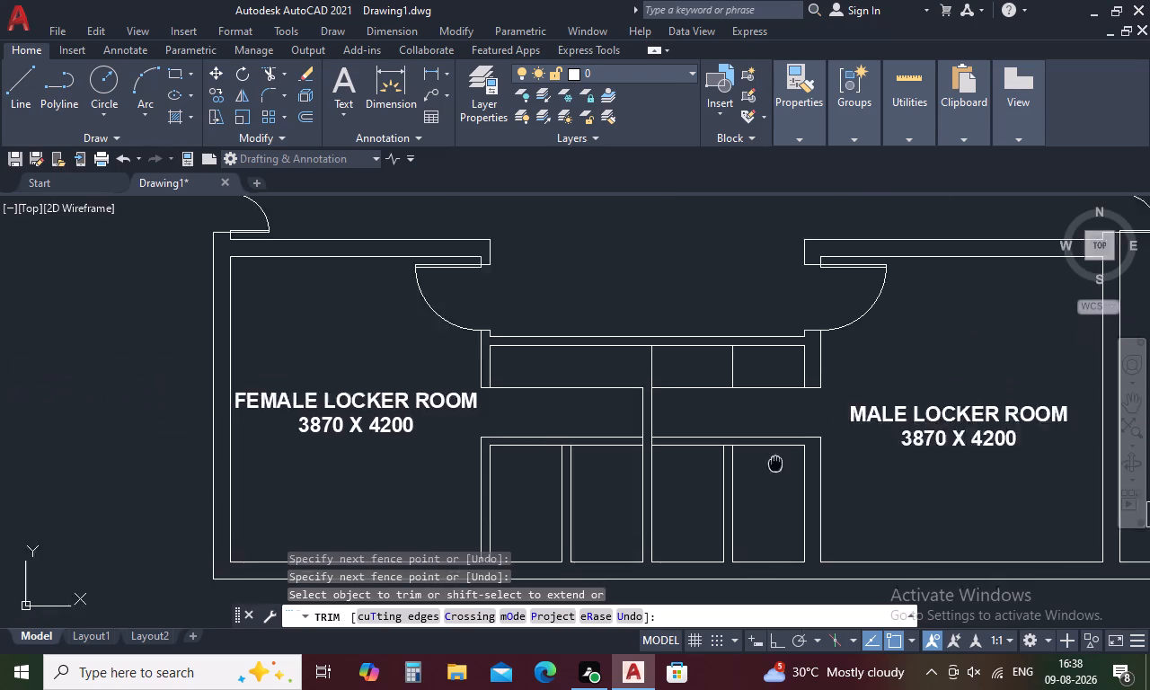
middle_click_drag(784, 458, 860, 425)
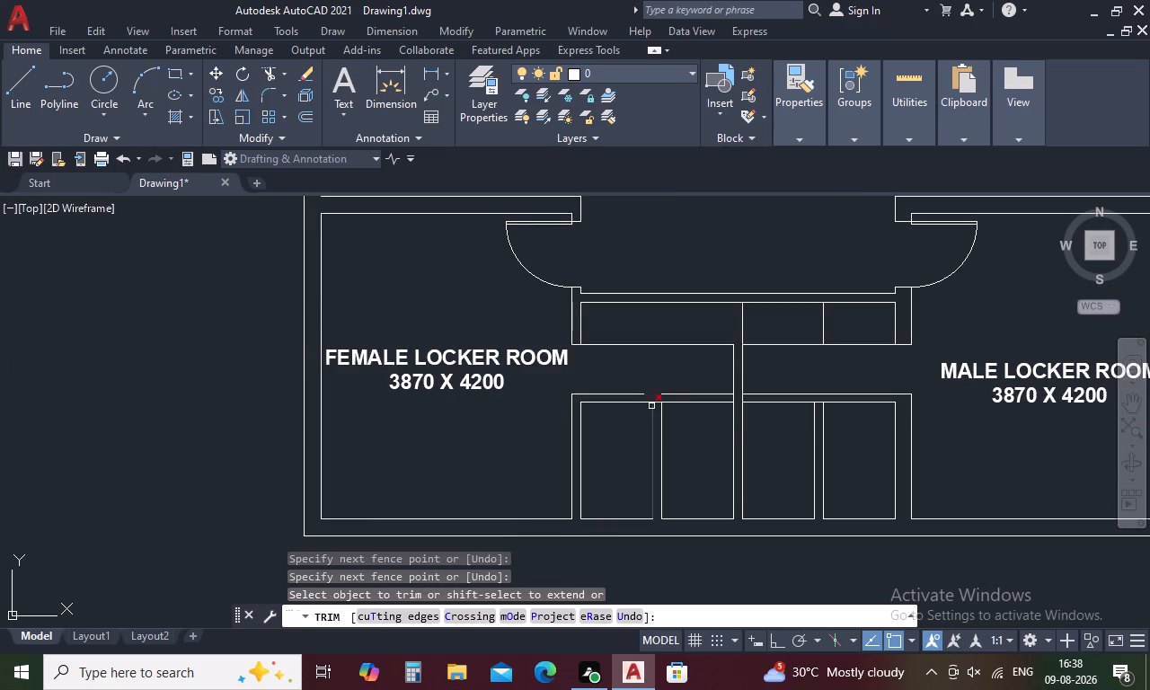
Trim the remaining overlapping wall lines where the female cubicle partition, central wall and male cubicle partition meet the front wall.
scroll(652, 405, "up", 3)
left_click_drag(654, 377, 666, 410)
scroll(667, 410, "down", 3)
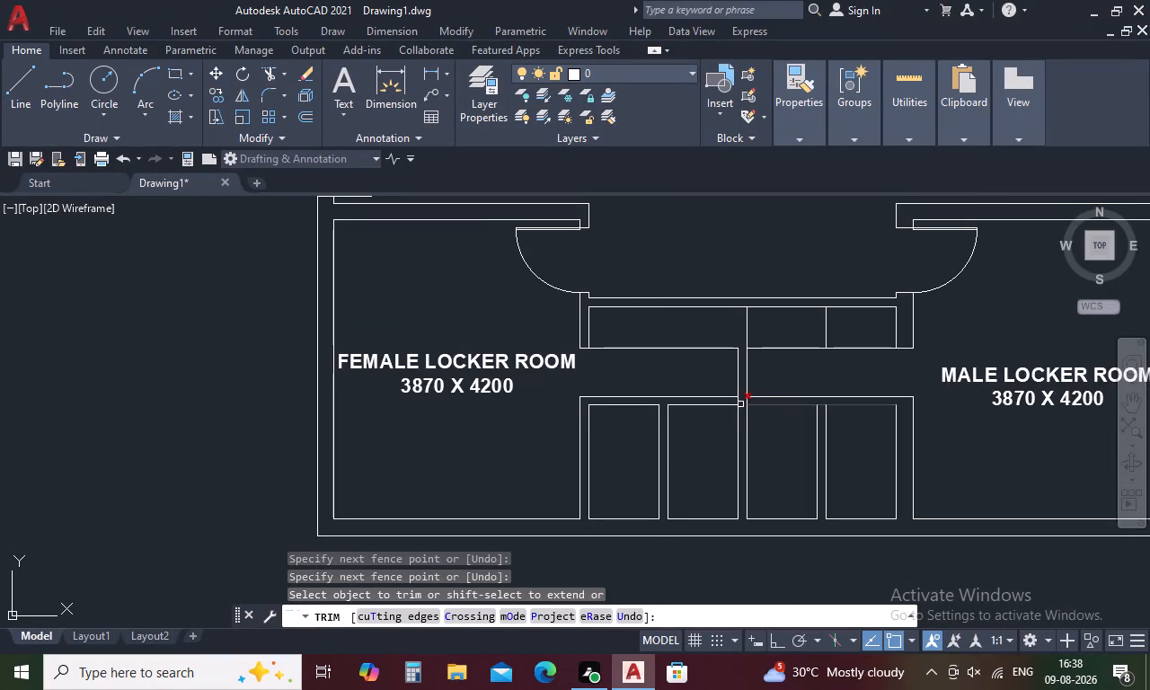
scroll(740, 404, "up", 3)
left_click_drag(778, 386, 667, 400)
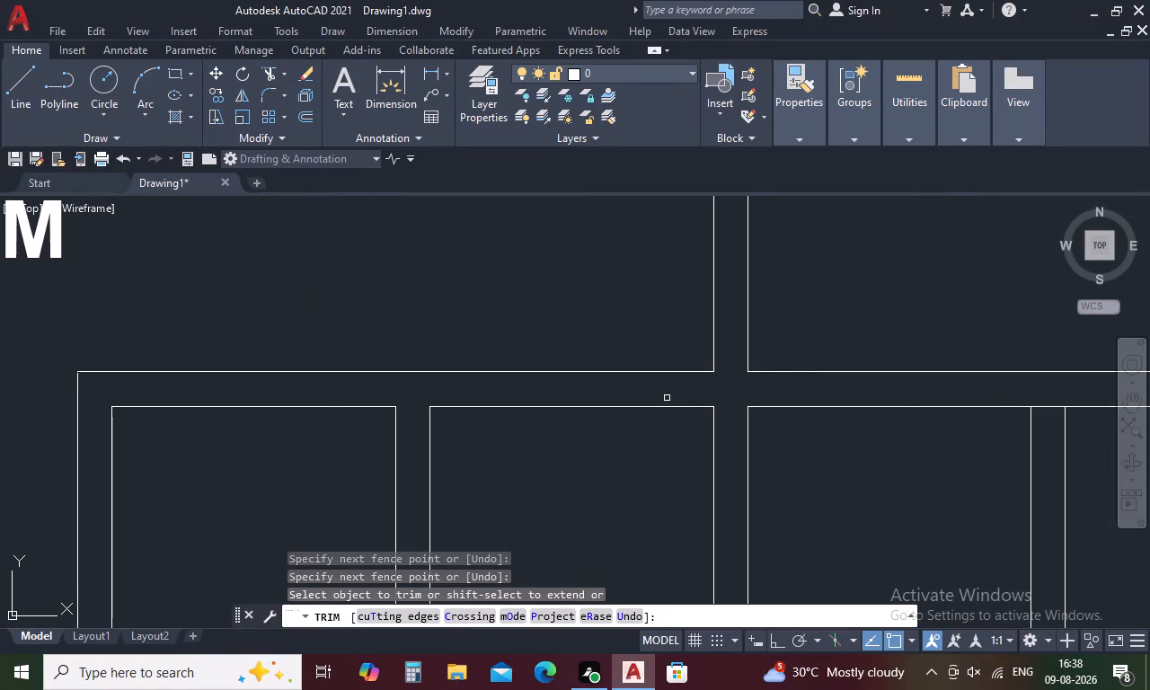
scroll(694, 394, "down", 3)
scroll(778, 397, "up", 3)
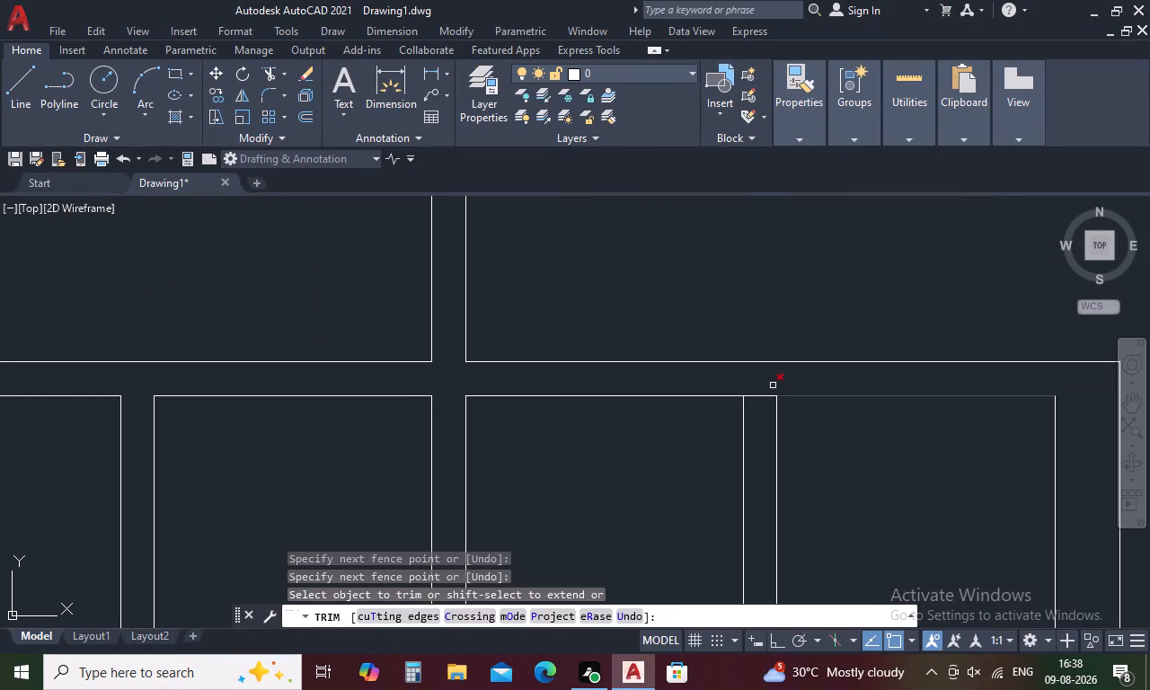
left_click_drag(773, 385, 764, 407)
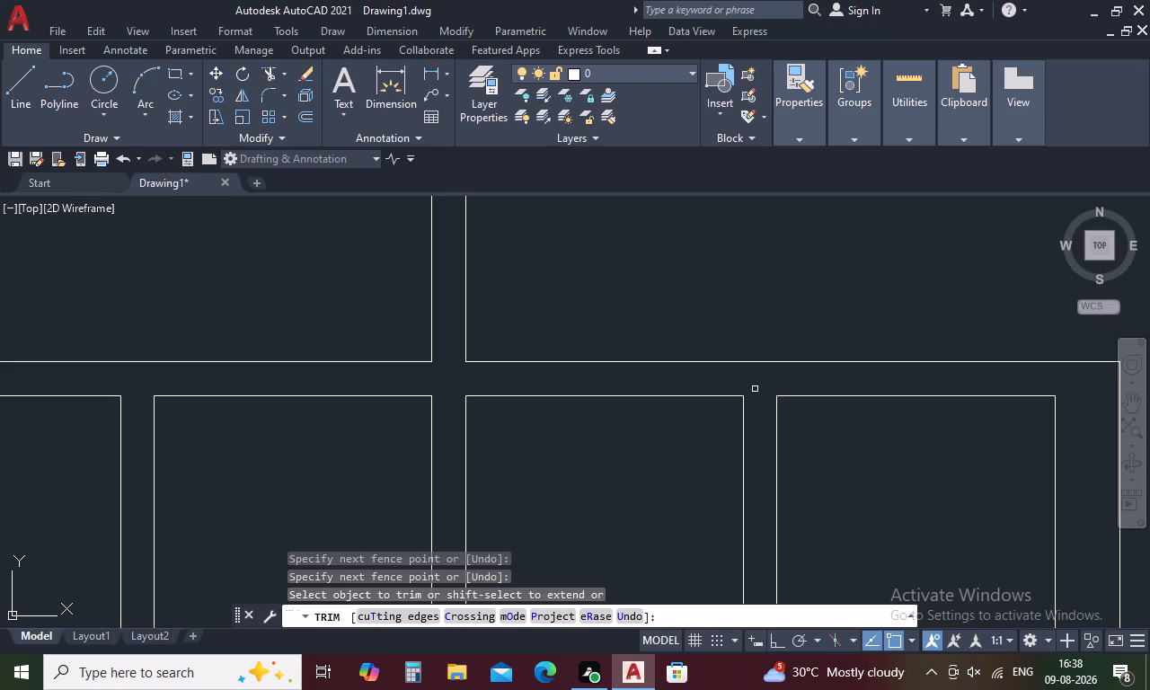
scroll(488, 418, "down", 2)
middle_click_drag(488, 445, 752, 411)
key("Escape")
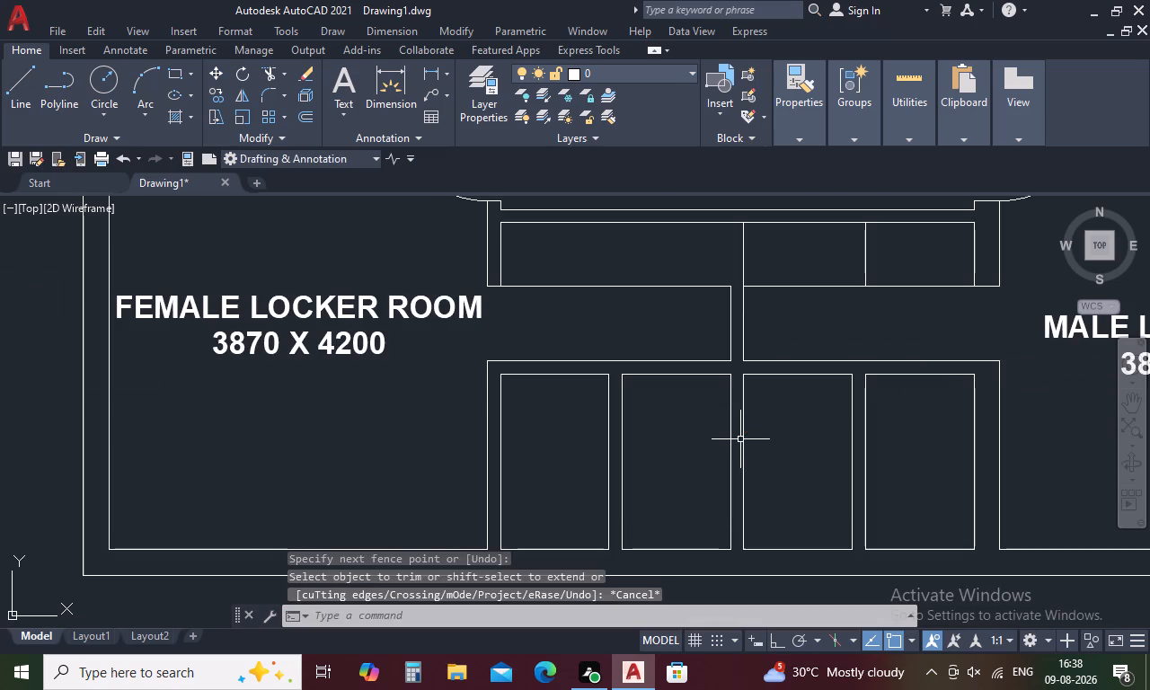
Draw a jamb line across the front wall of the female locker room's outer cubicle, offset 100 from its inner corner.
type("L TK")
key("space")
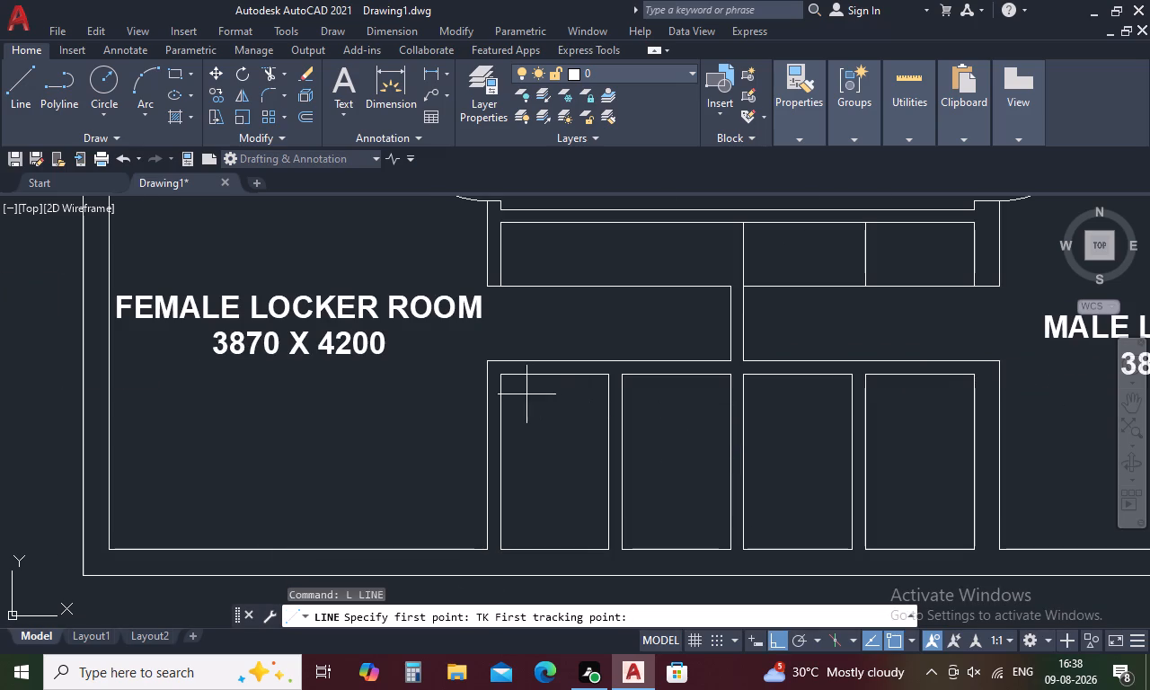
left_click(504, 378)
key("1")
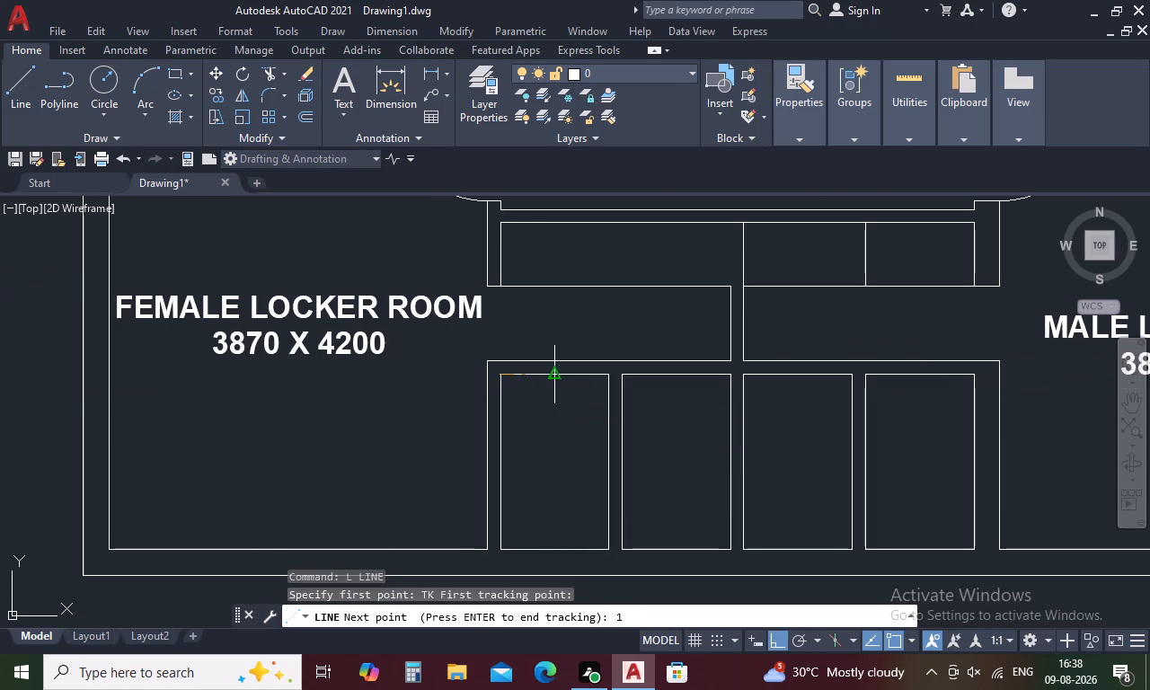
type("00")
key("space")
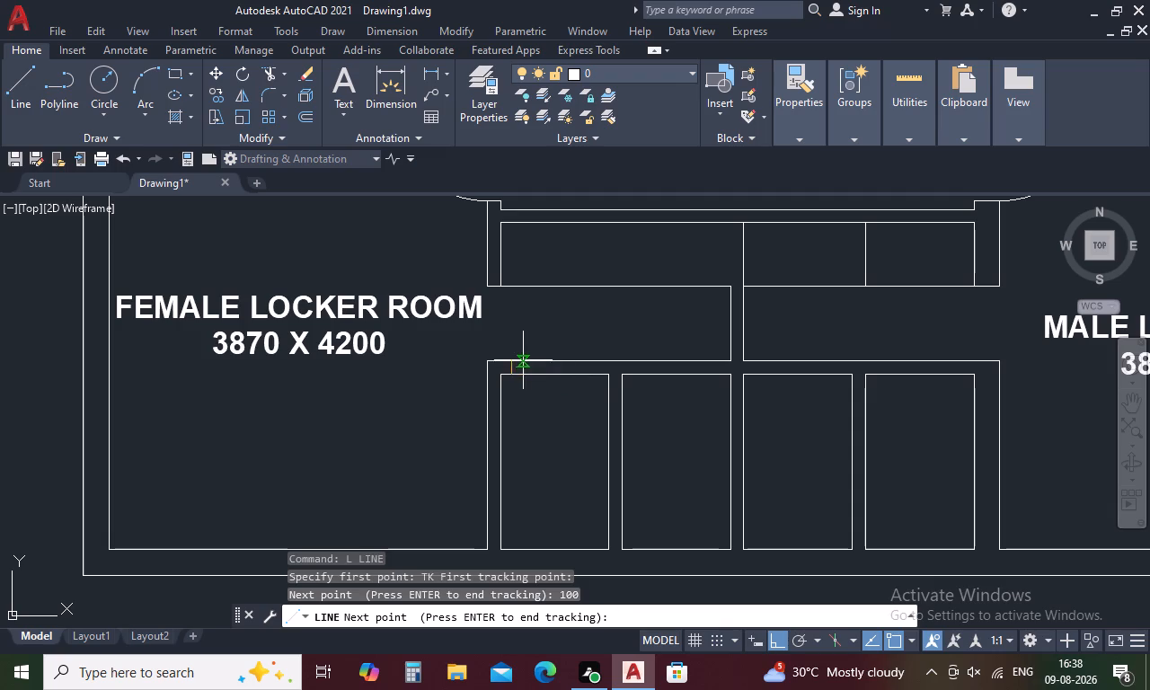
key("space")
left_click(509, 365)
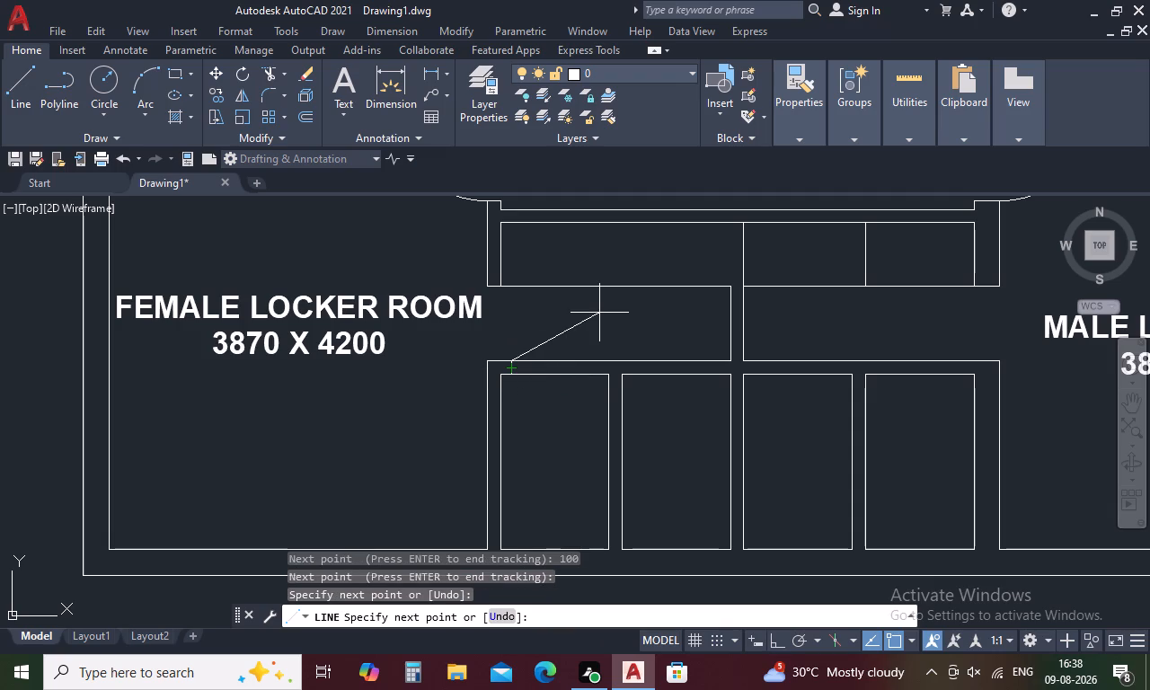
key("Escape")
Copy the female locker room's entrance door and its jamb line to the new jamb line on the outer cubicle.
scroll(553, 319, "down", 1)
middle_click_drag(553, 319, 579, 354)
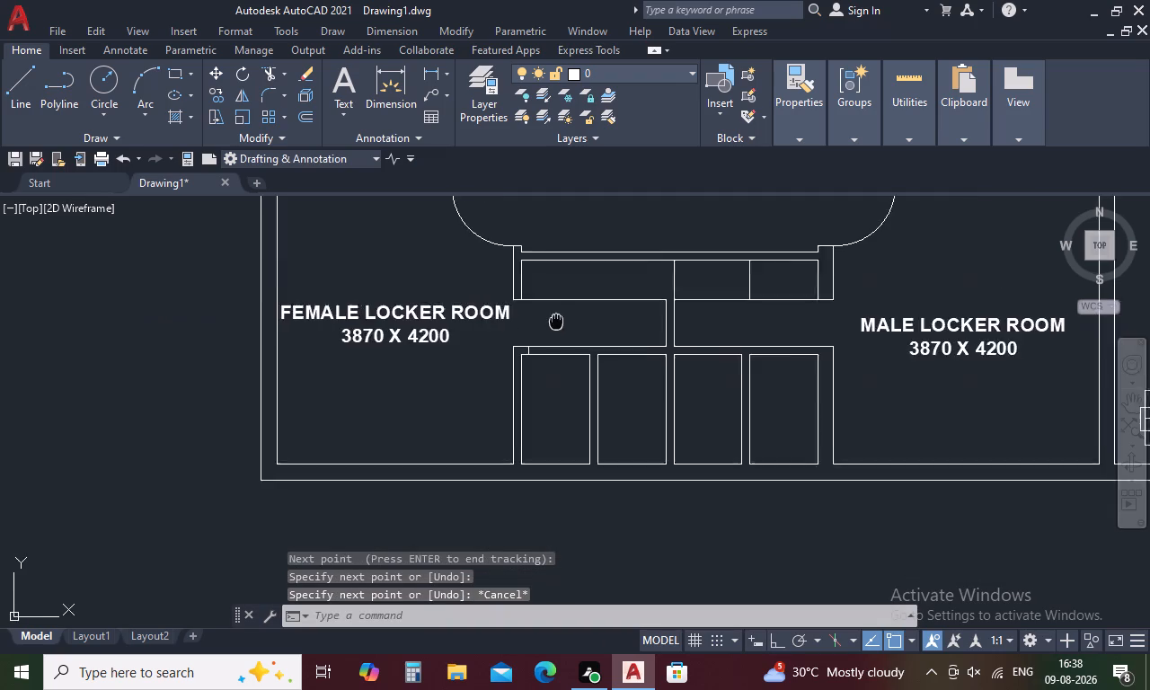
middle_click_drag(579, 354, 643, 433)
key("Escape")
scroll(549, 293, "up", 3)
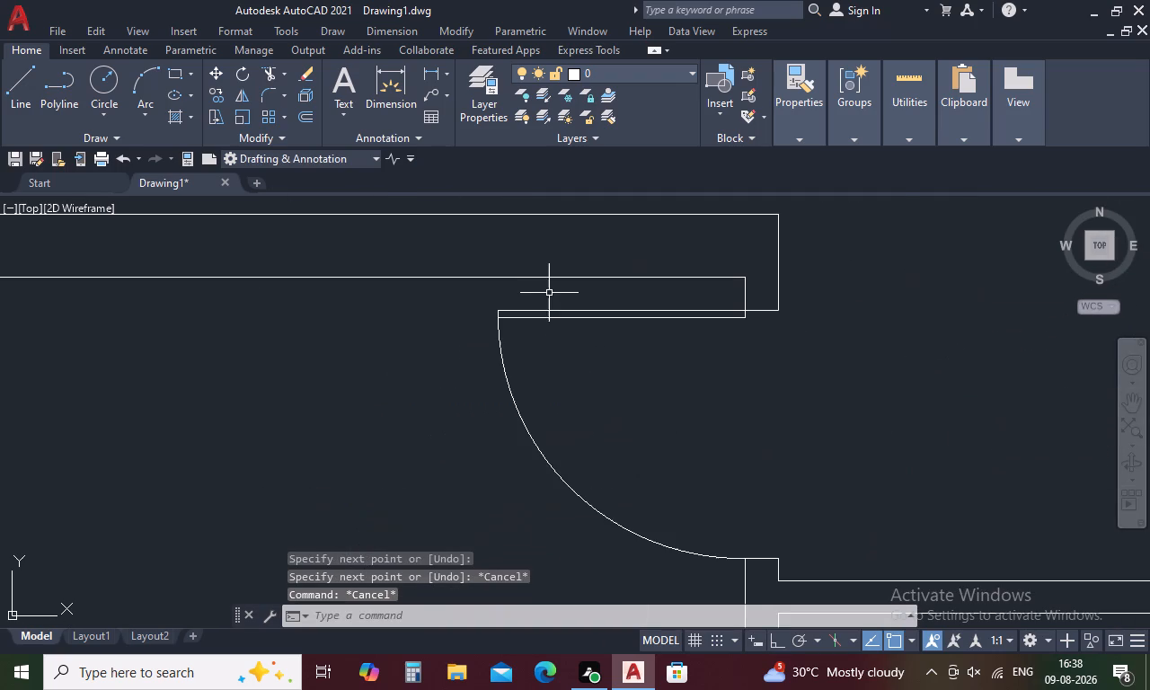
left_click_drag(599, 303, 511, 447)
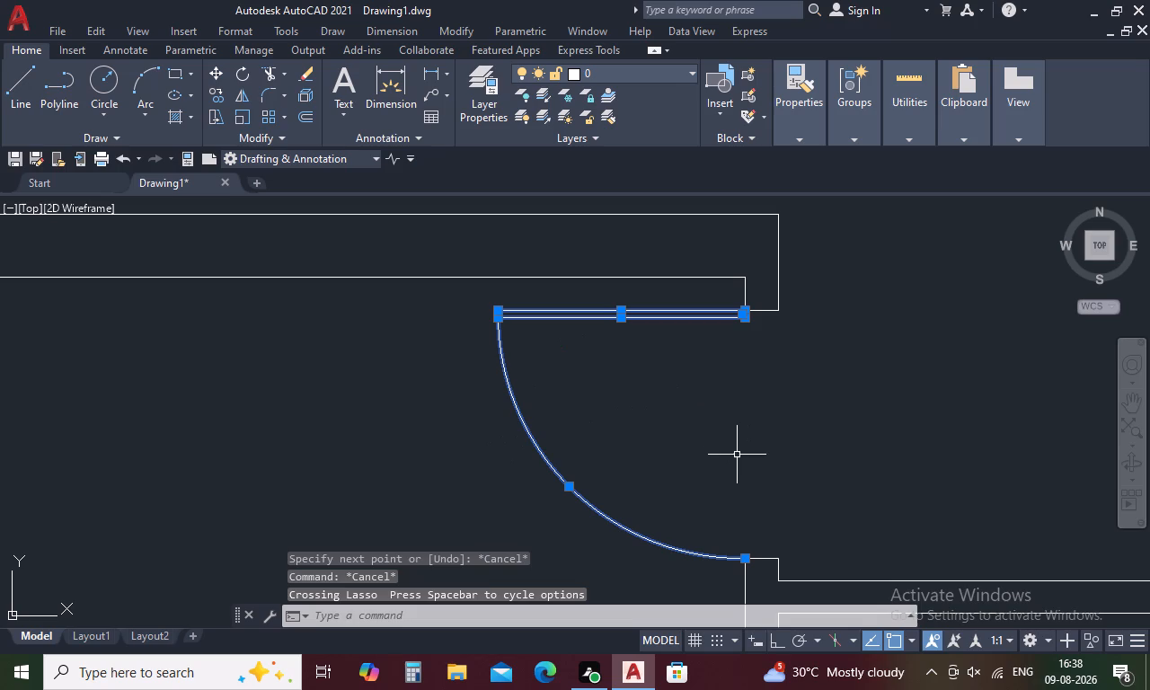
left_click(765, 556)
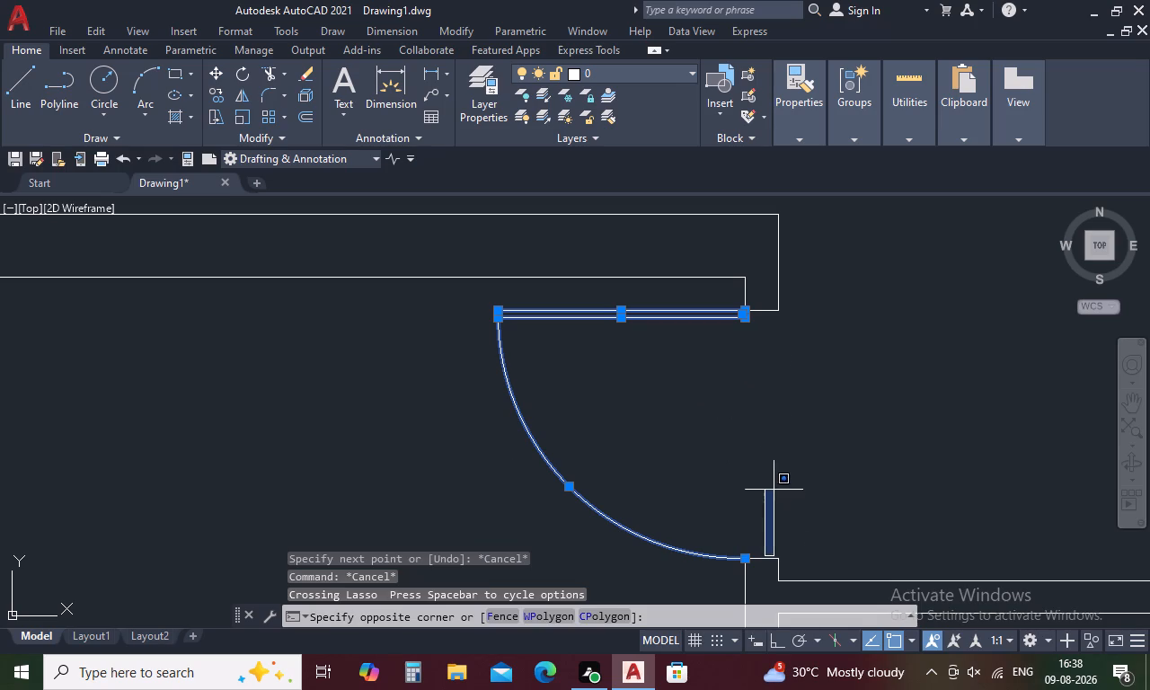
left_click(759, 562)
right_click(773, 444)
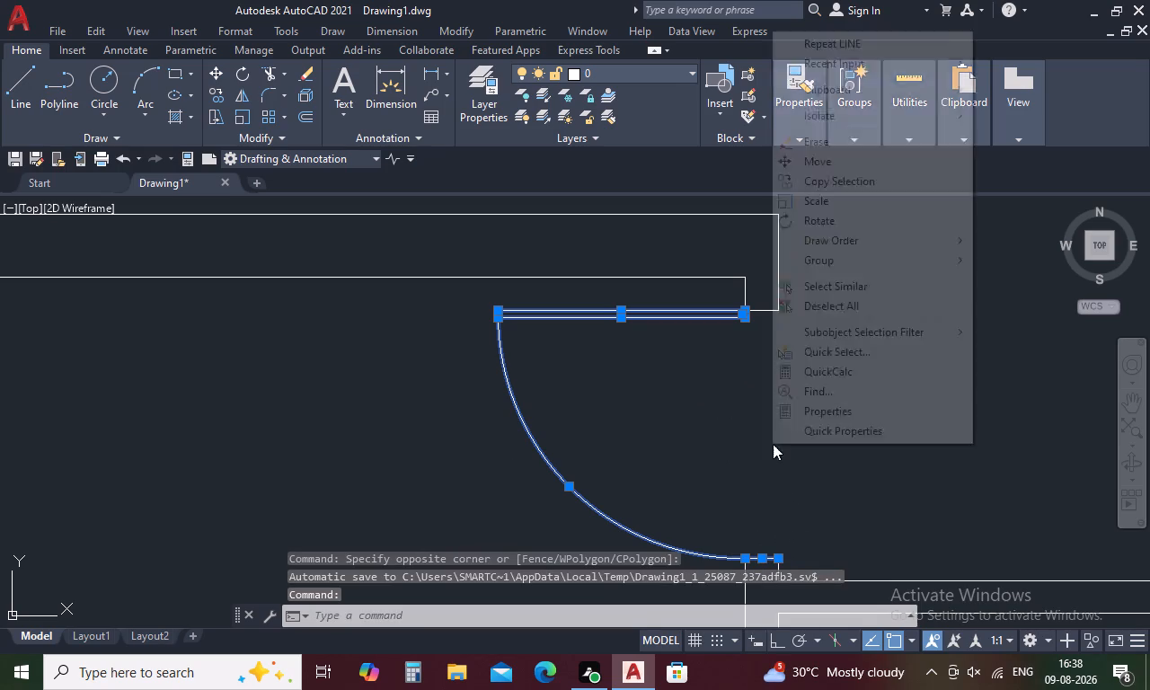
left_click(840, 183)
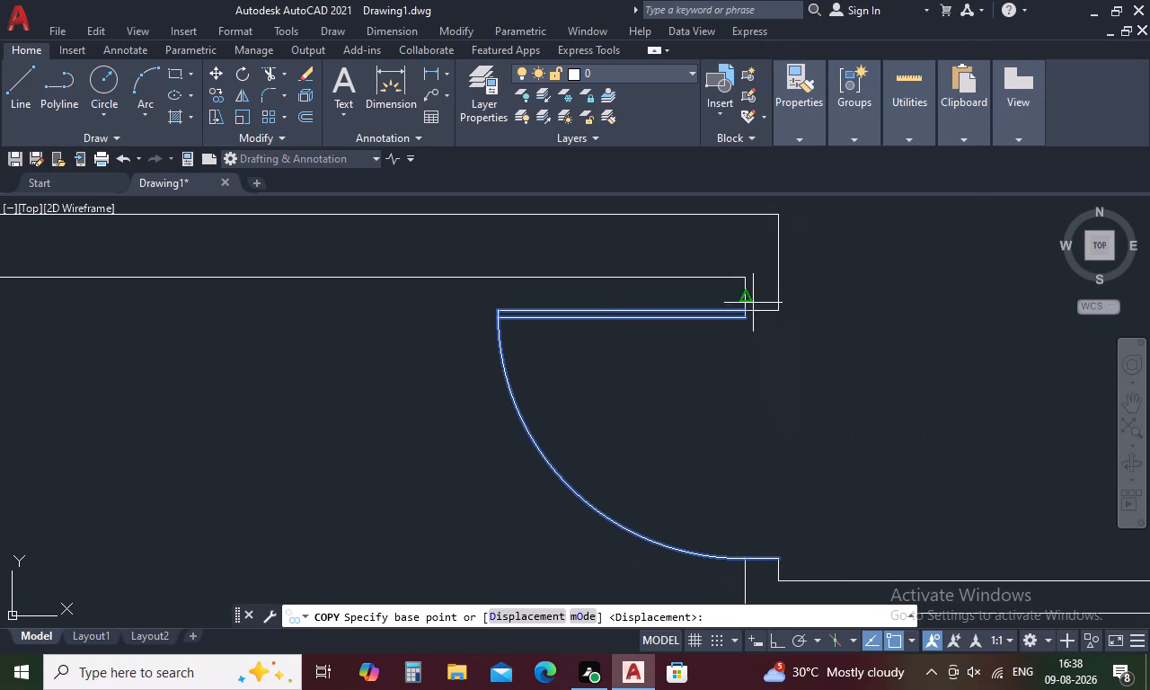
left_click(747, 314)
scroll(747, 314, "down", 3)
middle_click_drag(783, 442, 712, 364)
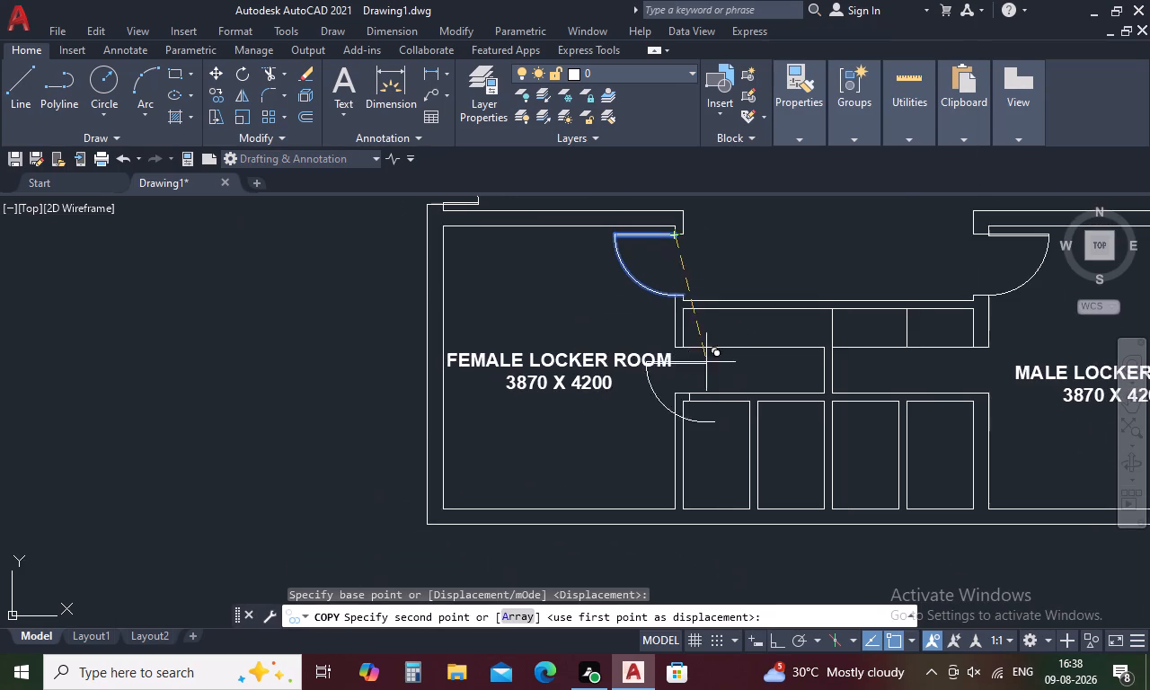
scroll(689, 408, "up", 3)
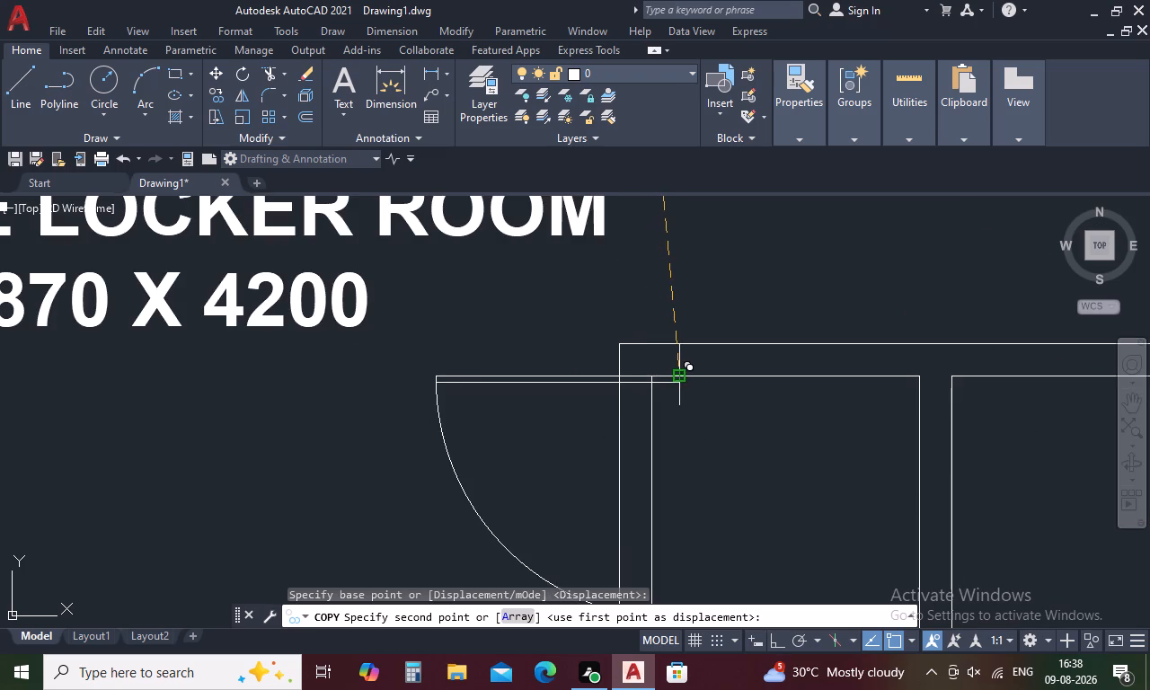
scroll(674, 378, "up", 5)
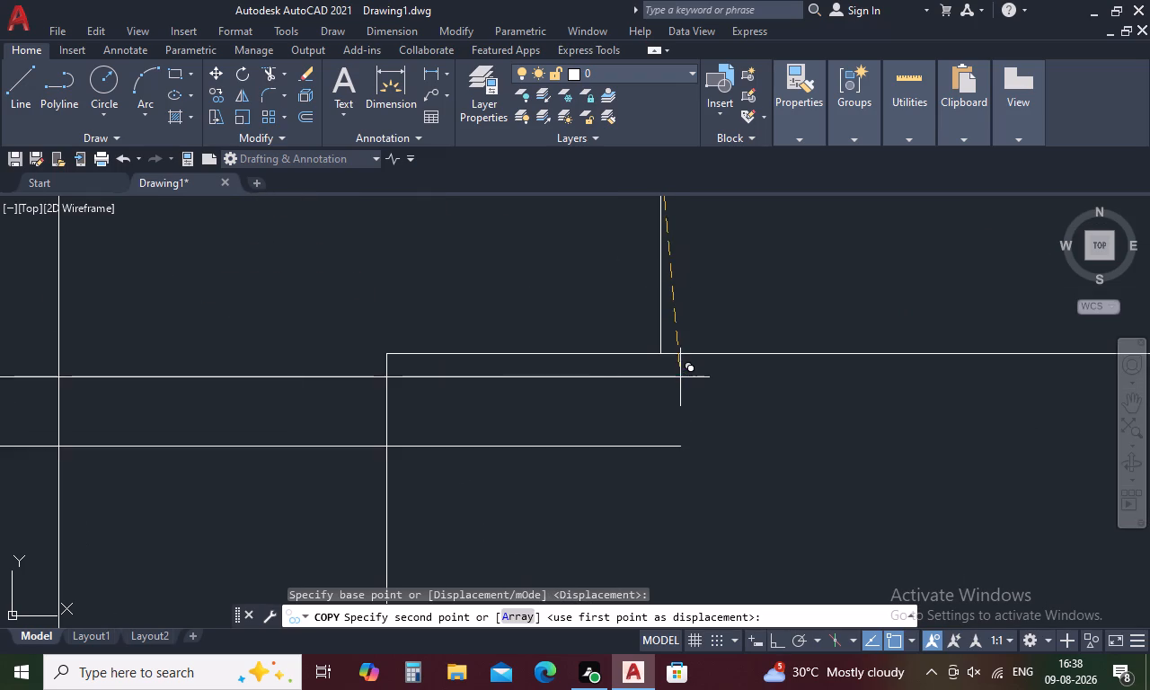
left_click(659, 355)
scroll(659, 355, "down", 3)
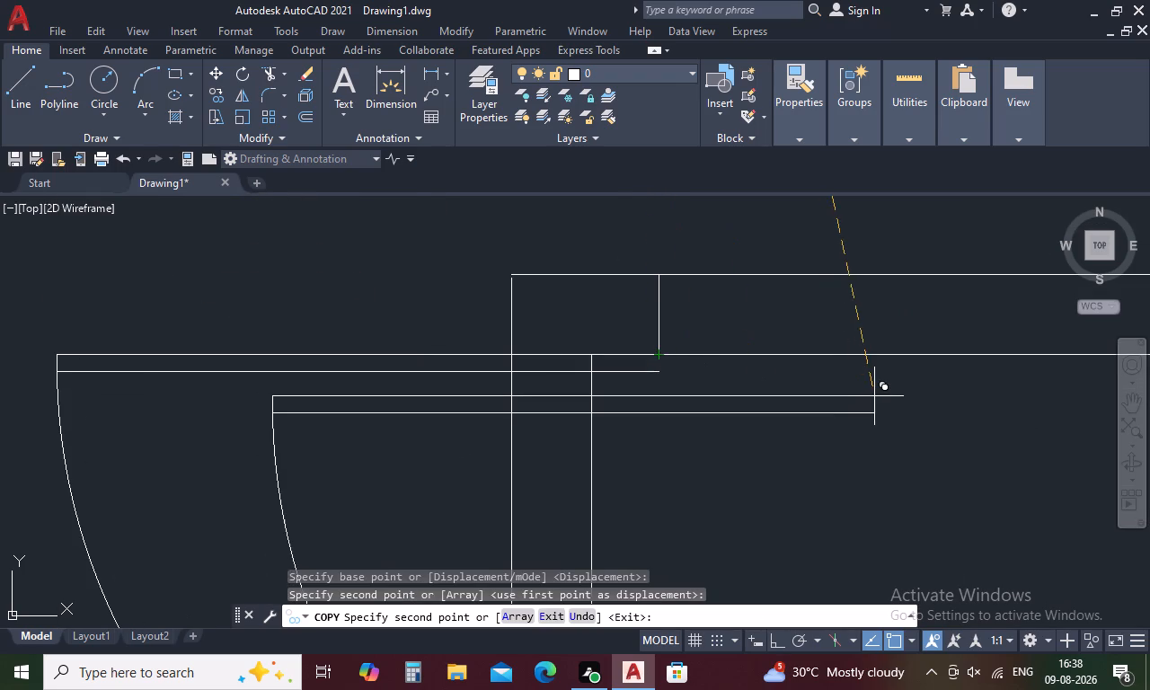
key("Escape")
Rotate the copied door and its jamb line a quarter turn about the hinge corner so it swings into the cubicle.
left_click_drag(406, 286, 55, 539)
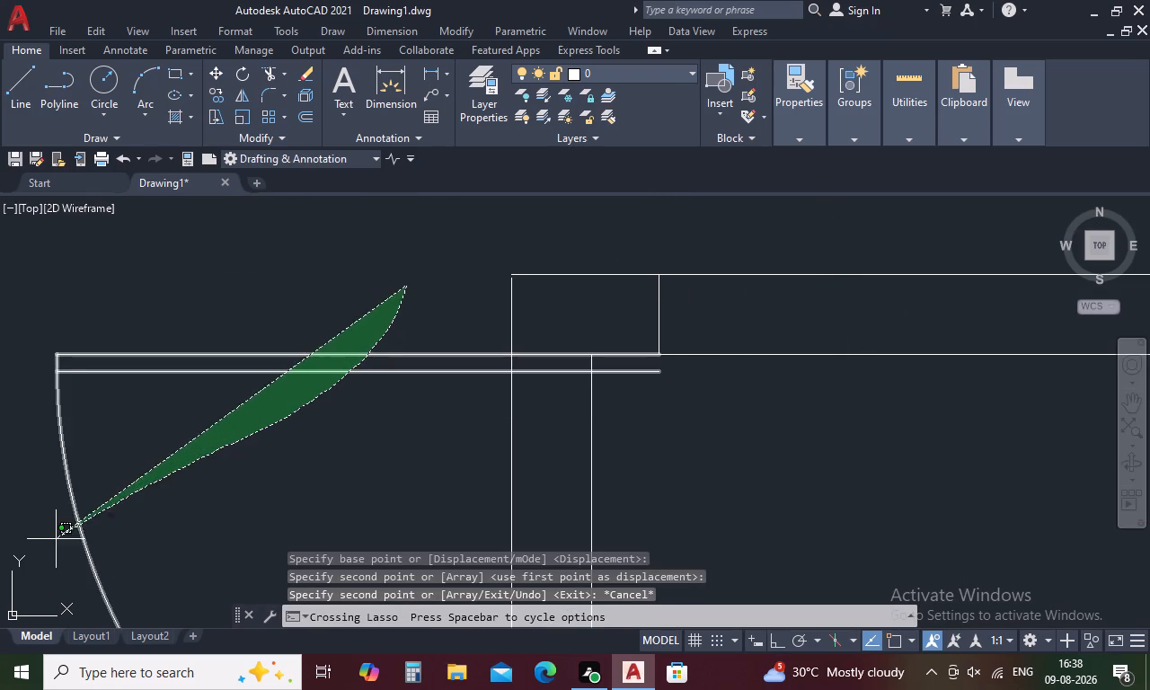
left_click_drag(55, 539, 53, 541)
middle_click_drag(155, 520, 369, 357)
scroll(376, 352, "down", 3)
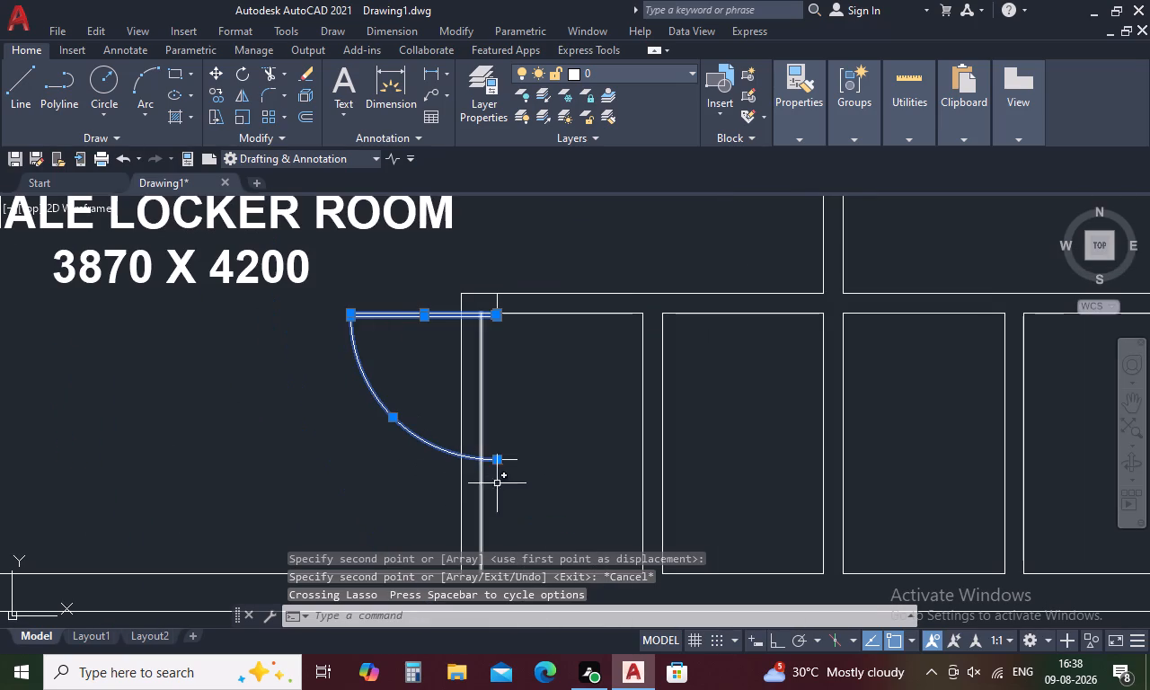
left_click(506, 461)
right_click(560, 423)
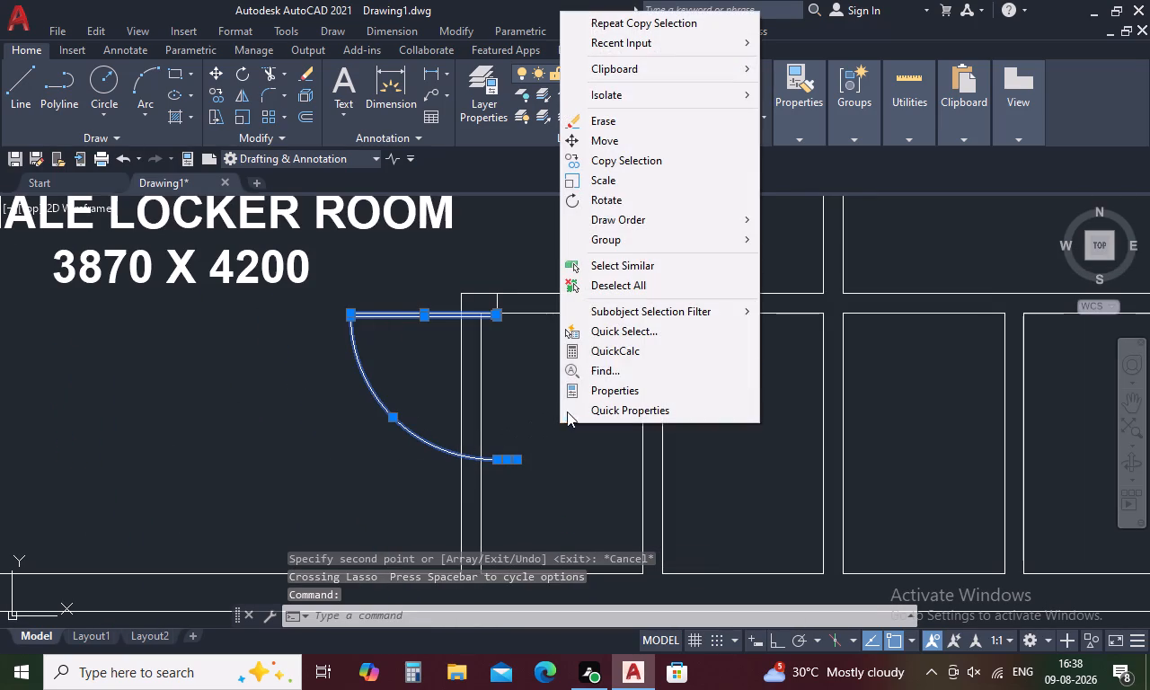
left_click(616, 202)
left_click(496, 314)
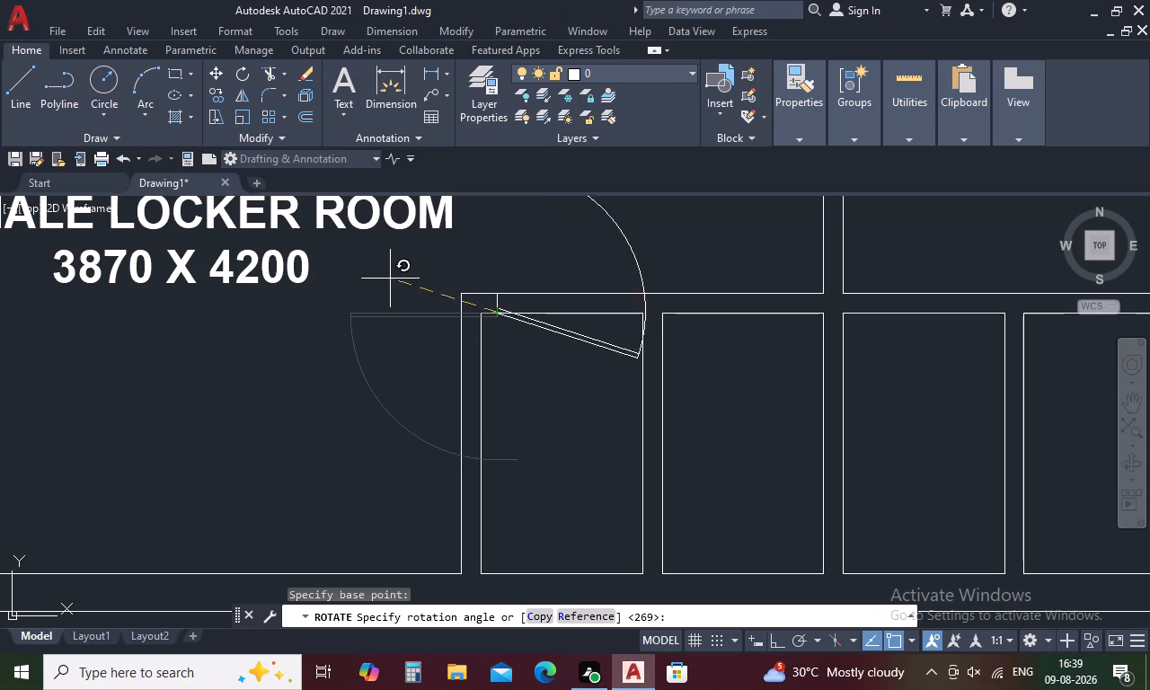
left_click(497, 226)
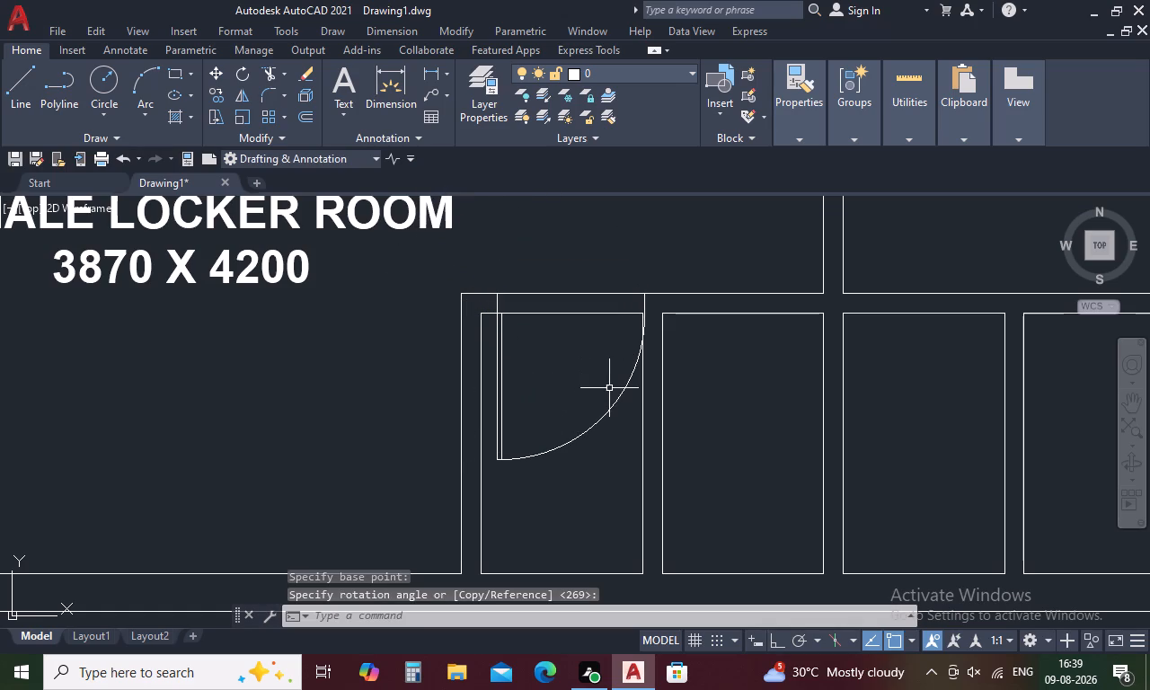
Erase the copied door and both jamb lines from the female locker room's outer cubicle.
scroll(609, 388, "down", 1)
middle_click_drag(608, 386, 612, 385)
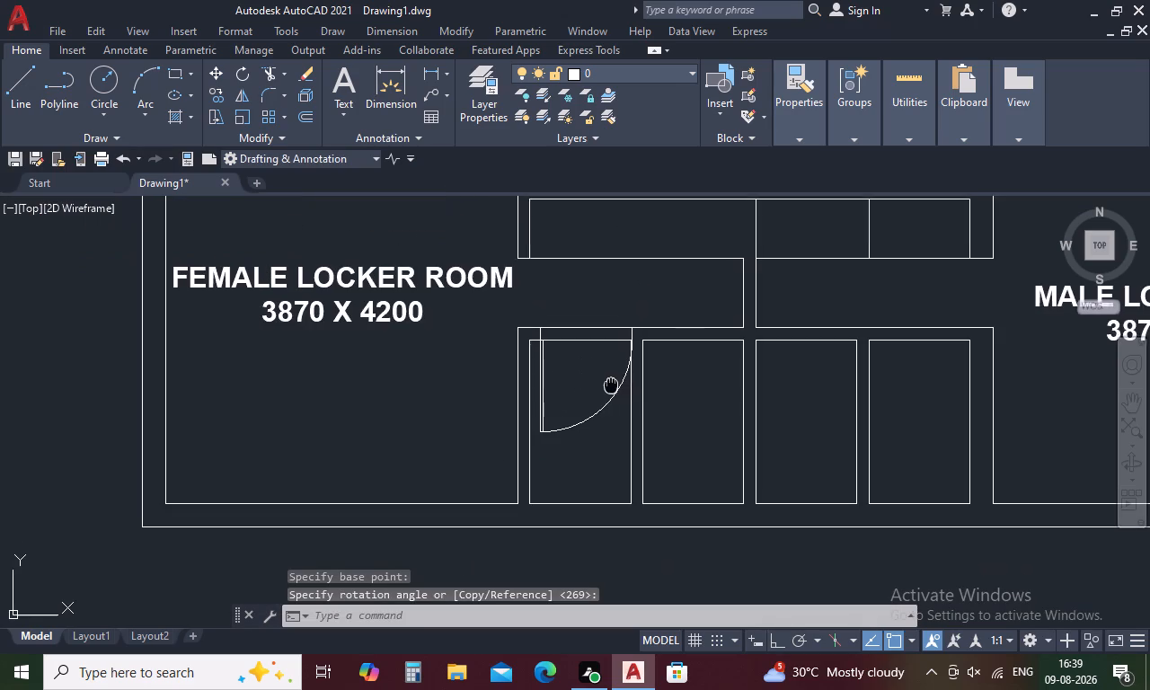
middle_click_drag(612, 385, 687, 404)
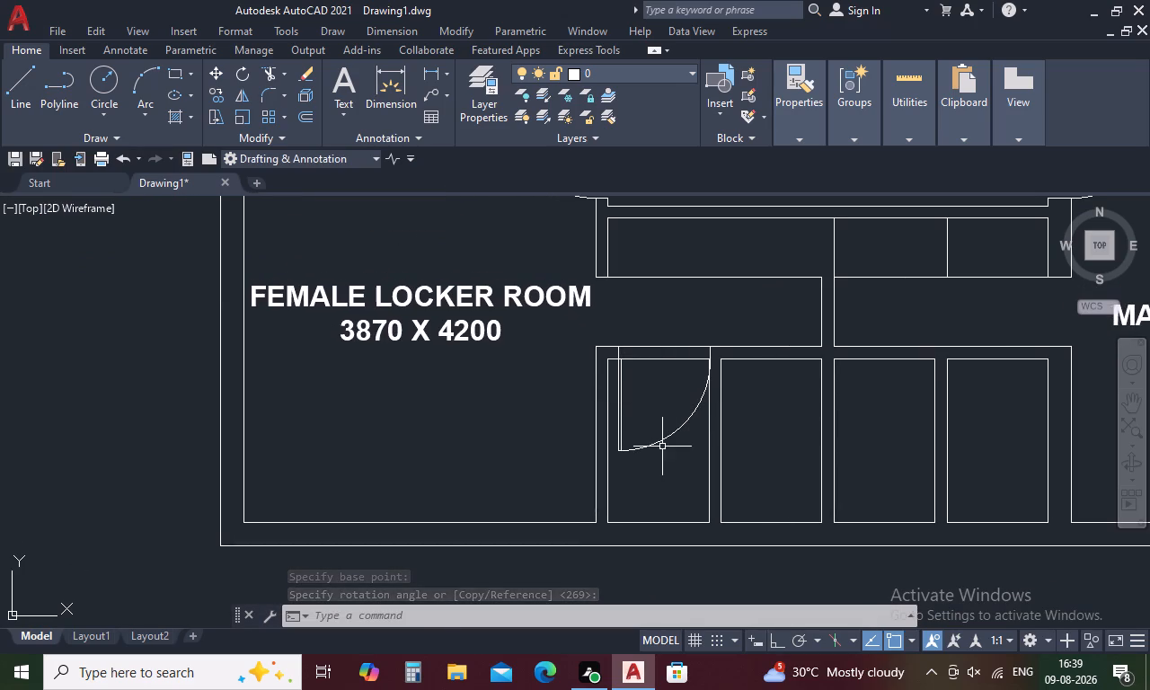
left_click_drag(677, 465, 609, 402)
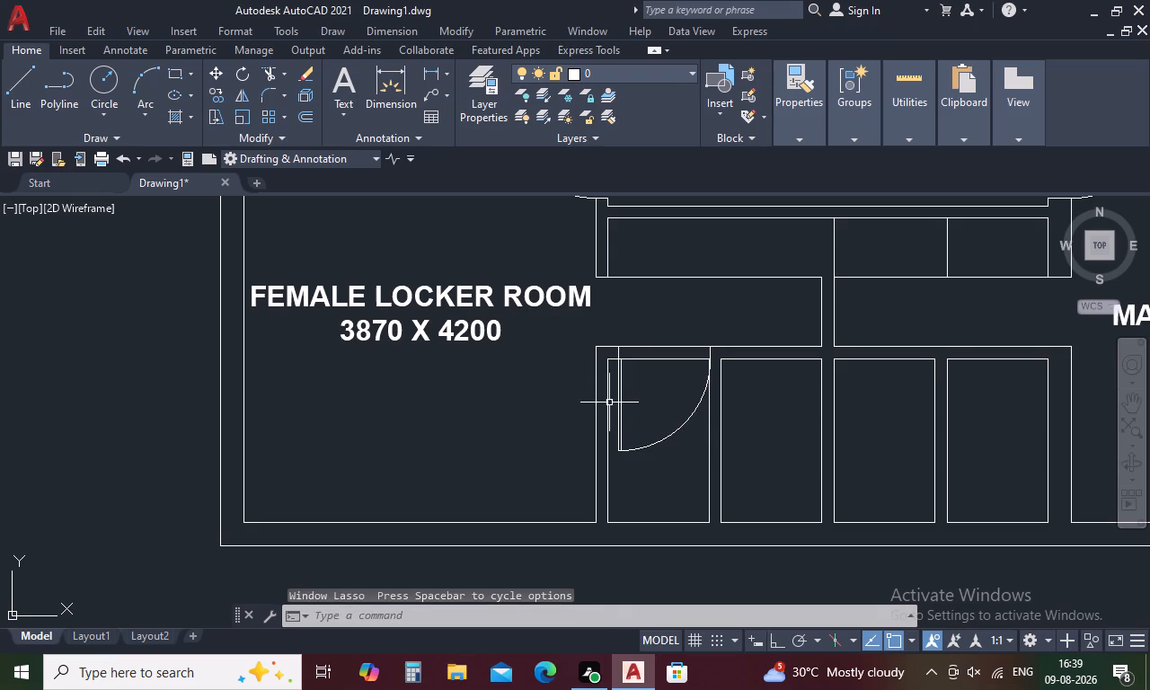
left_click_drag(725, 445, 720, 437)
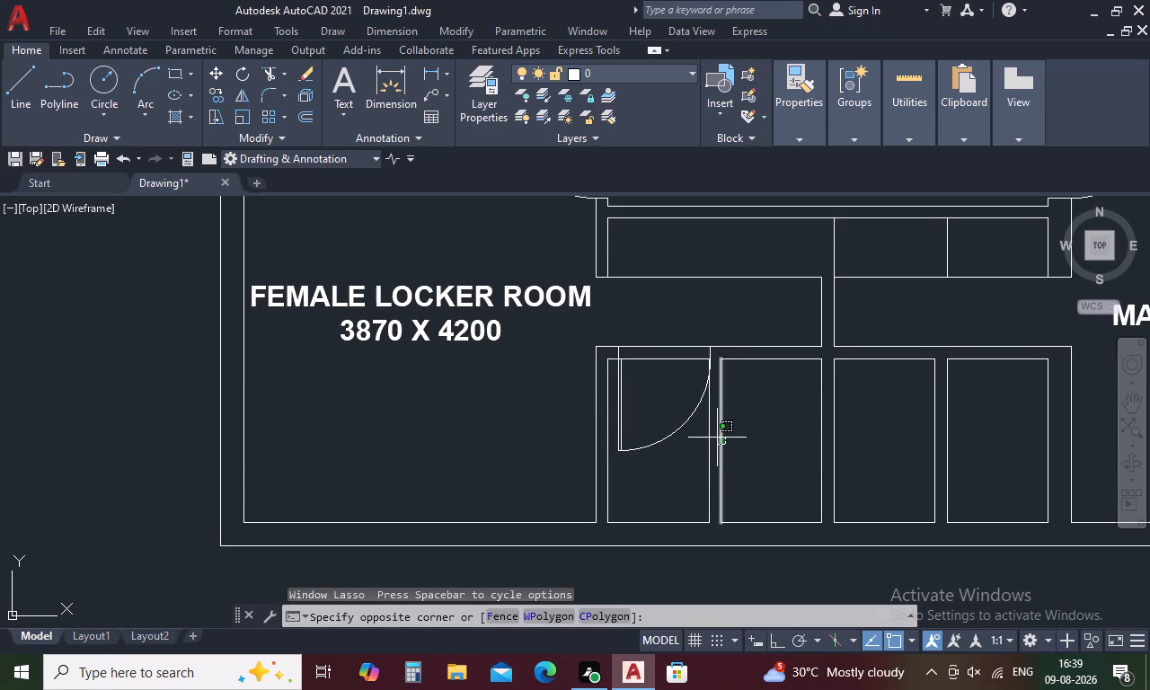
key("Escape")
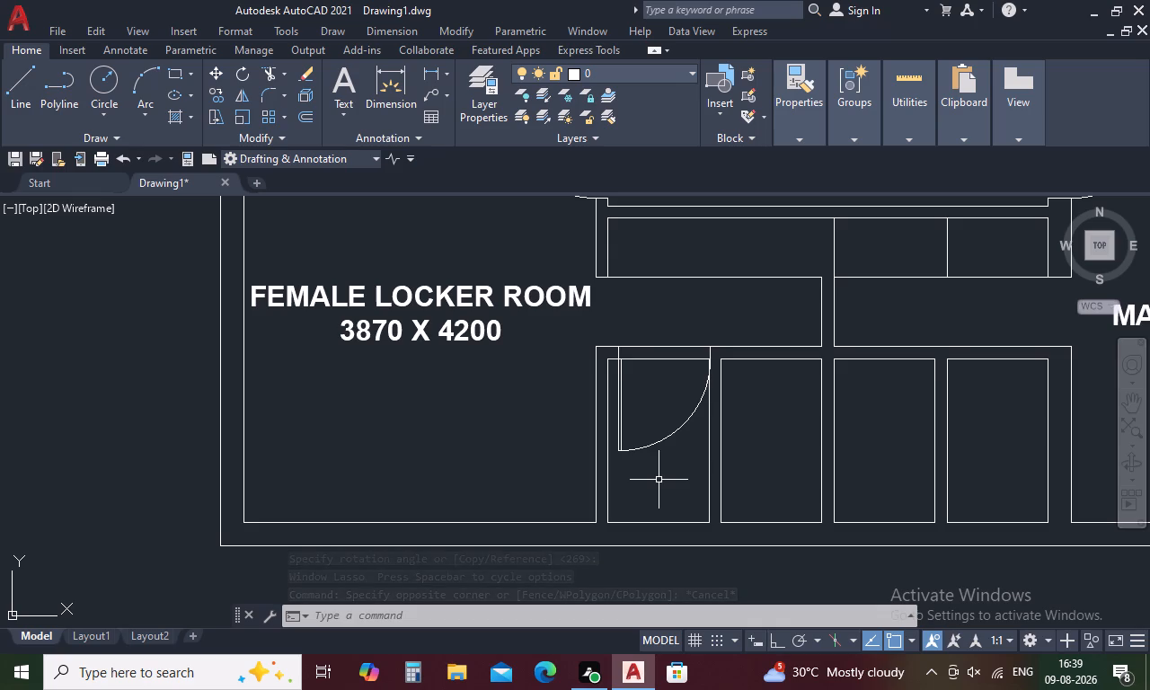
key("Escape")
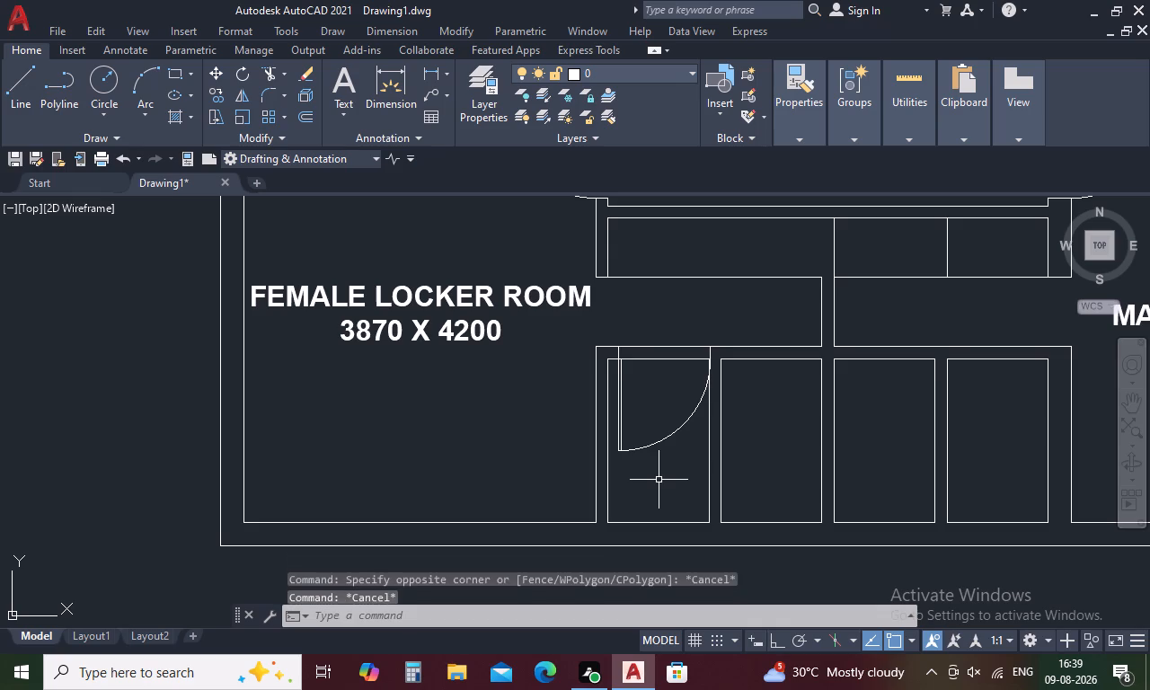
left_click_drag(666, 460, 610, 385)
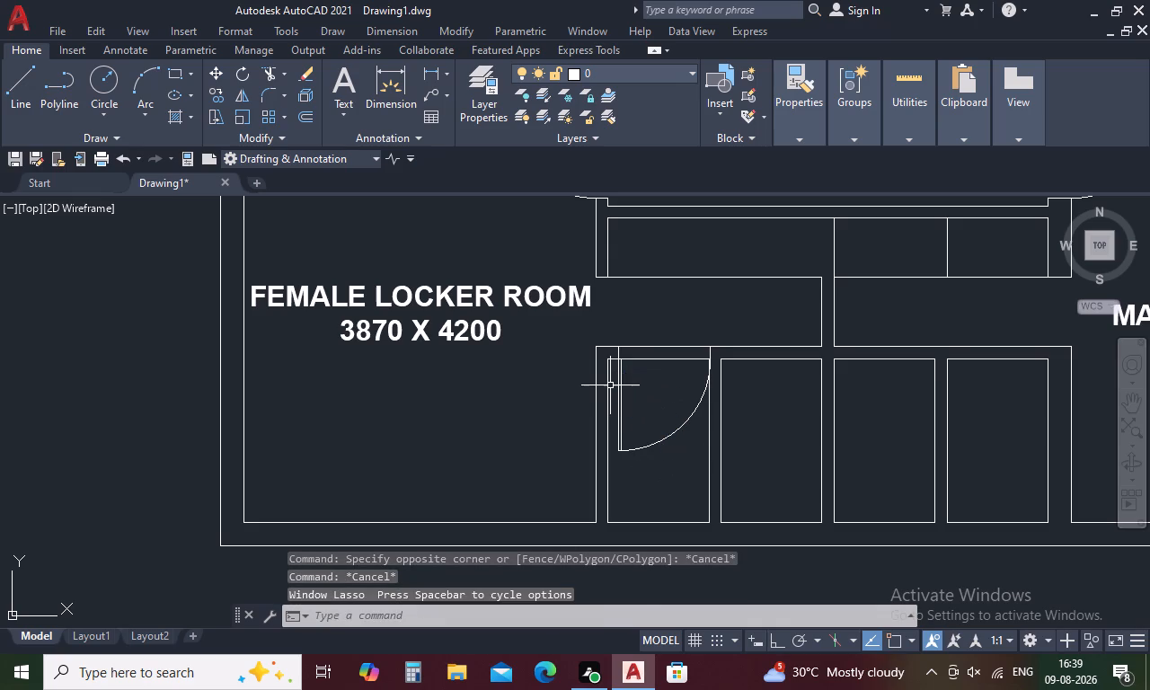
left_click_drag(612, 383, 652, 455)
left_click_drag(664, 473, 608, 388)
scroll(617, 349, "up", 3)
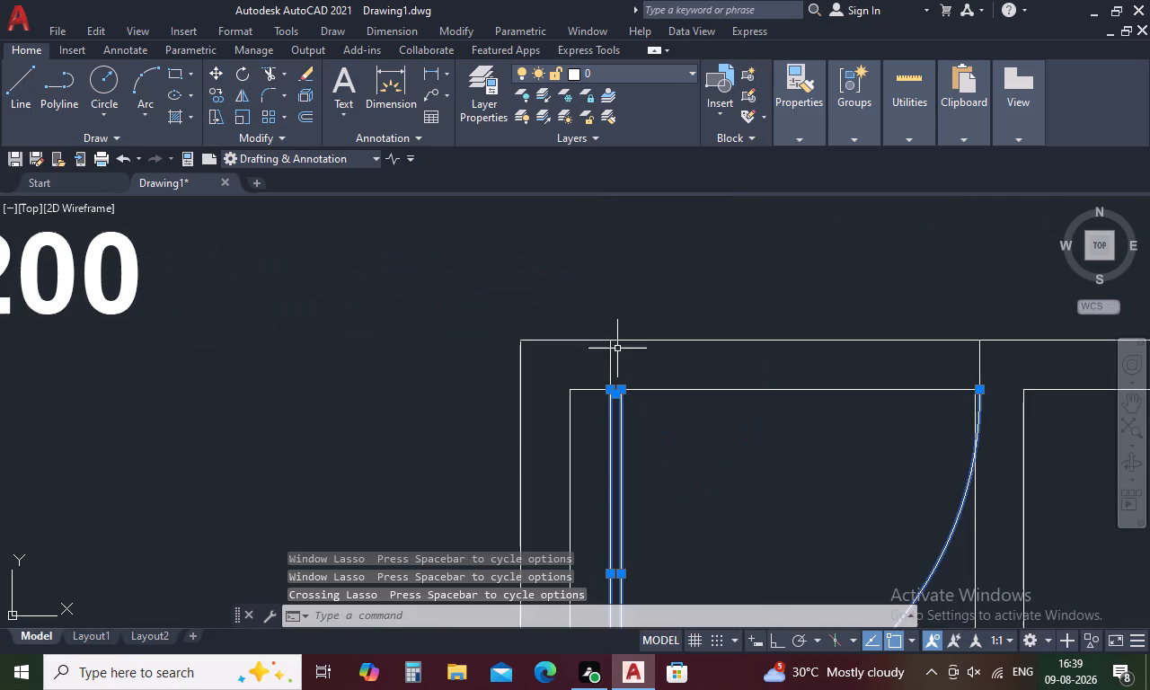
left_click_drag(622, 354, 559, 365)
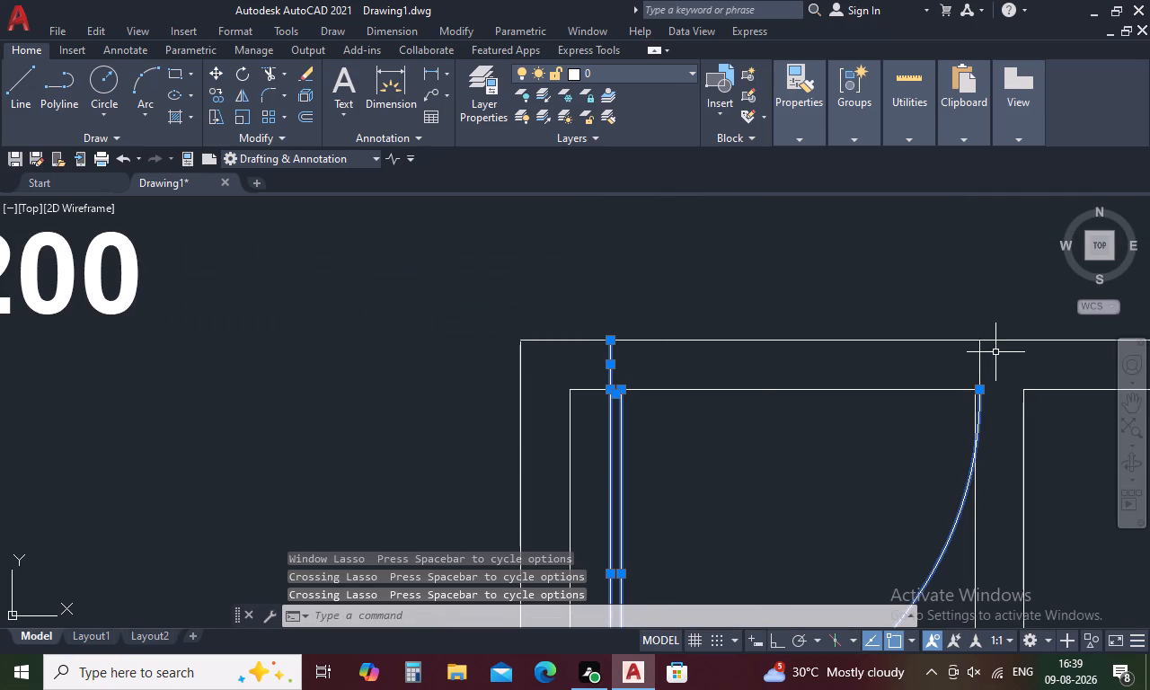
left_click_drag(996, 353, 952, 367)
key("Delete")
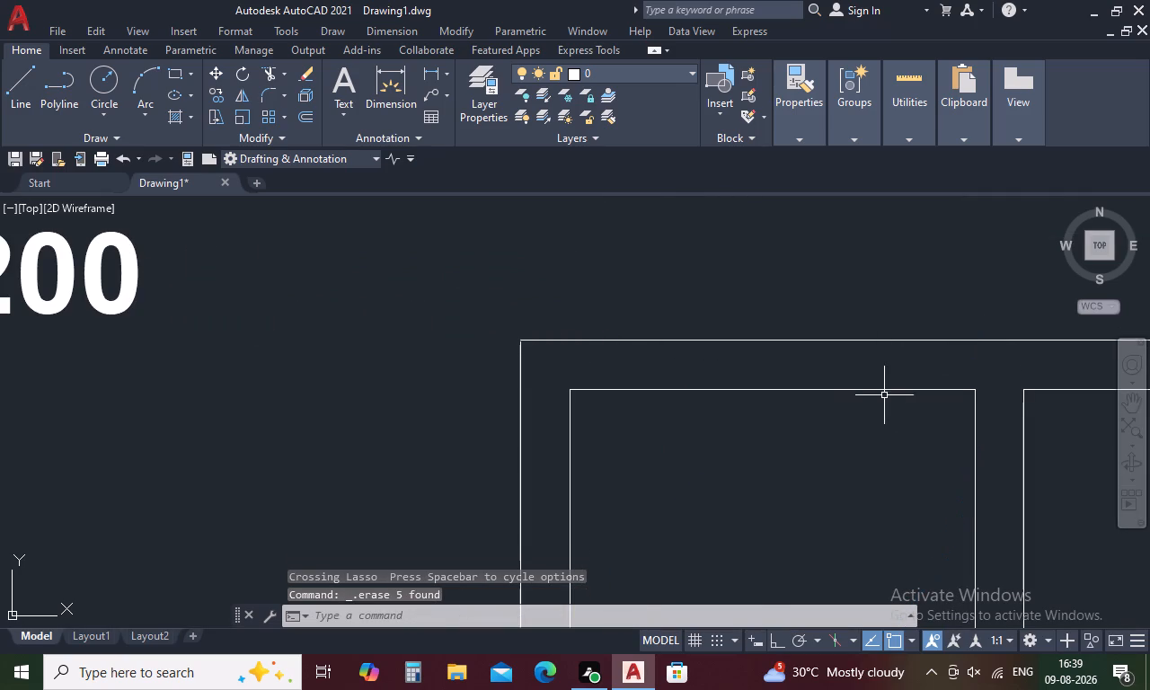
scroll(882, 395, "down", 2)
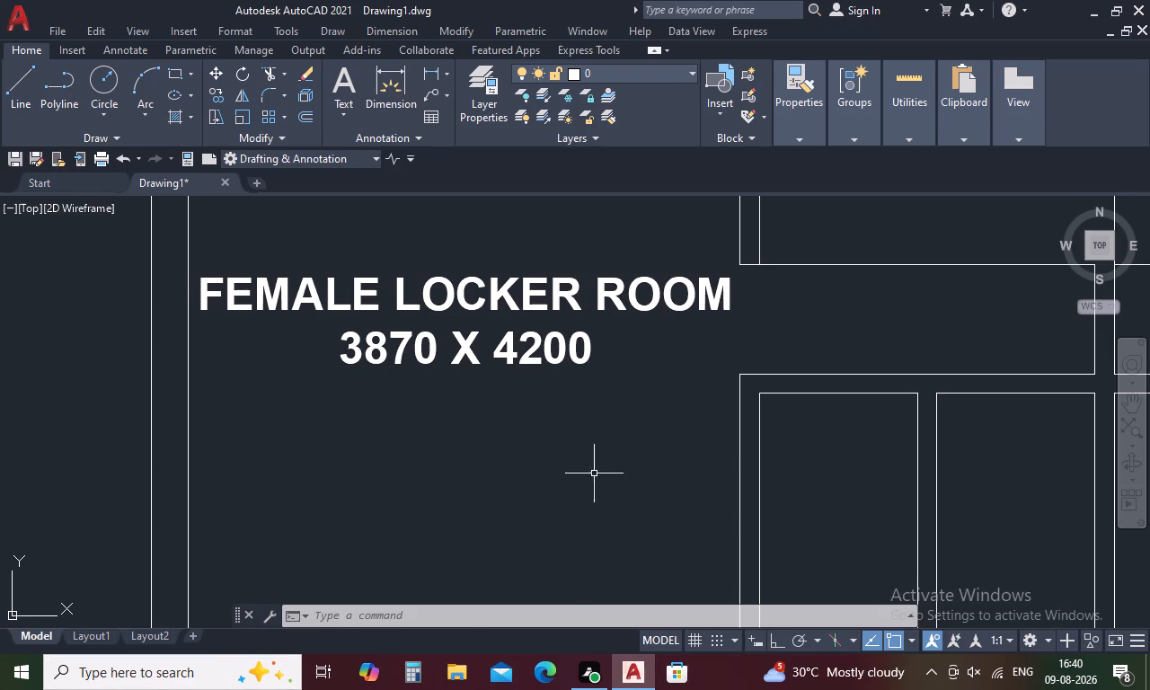
Review the whole floor plan, from the cafeteria and stores down to the locker rooms and laundry.
scroll(594, 438, "down", 3)
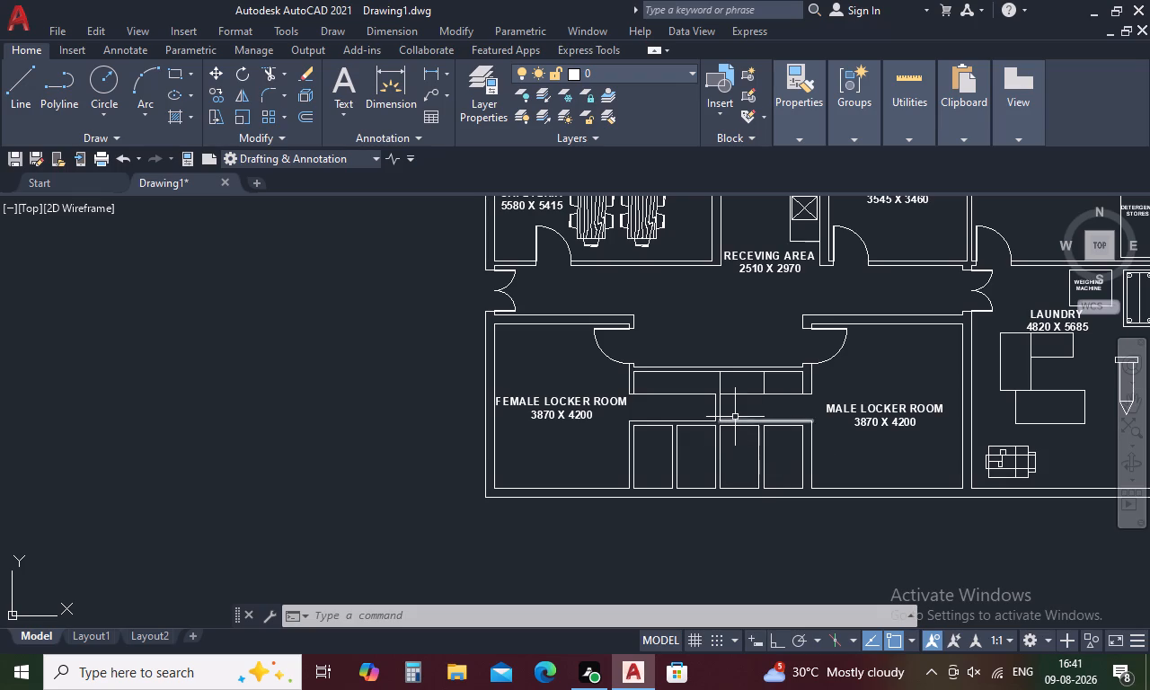
middle_click_drag(862, 431, 728, 452)
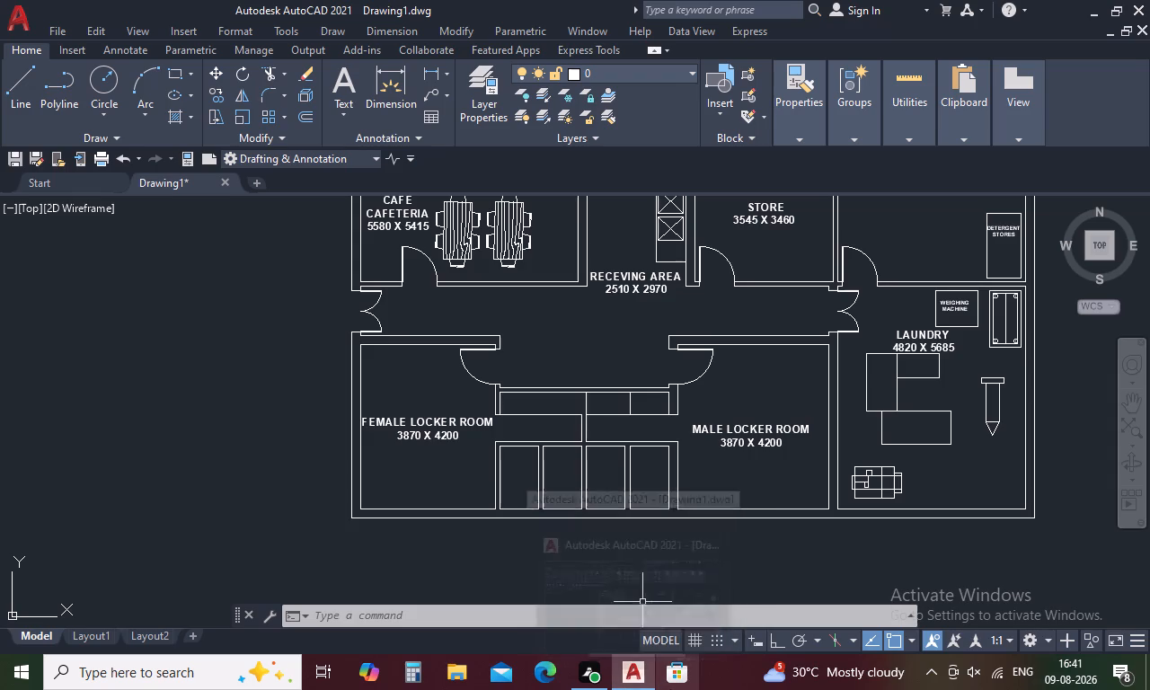
middle_click_drag(700, 320, 701, 593)
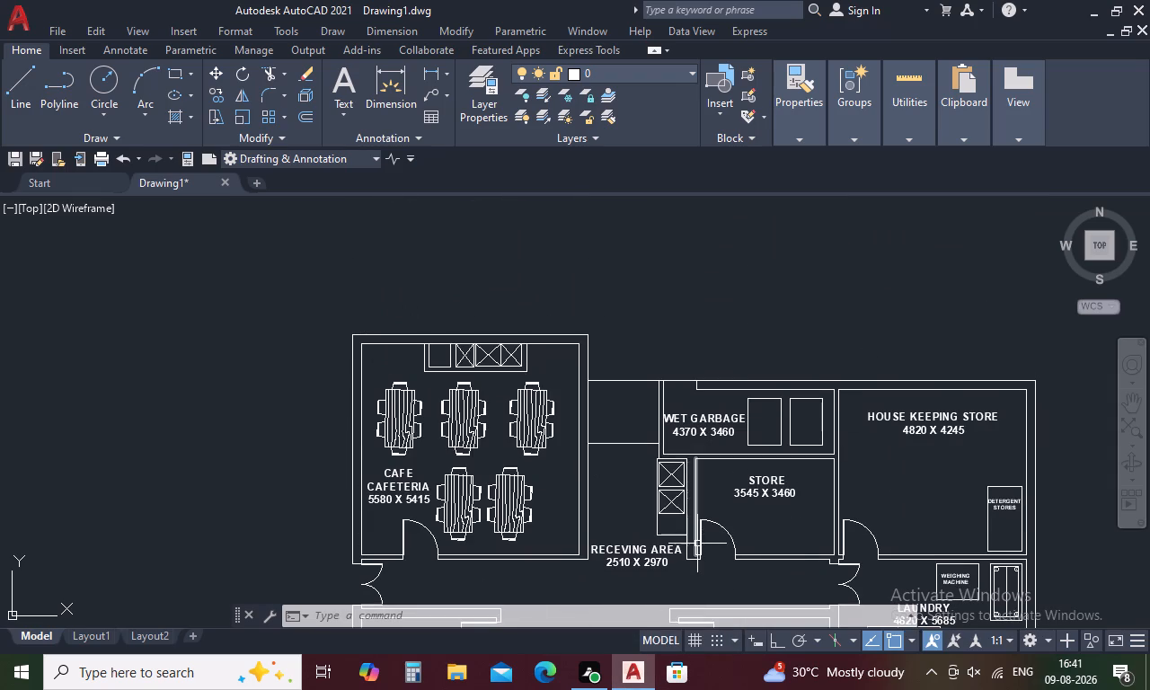
middle_click_drag(697, 544, 653, 422)
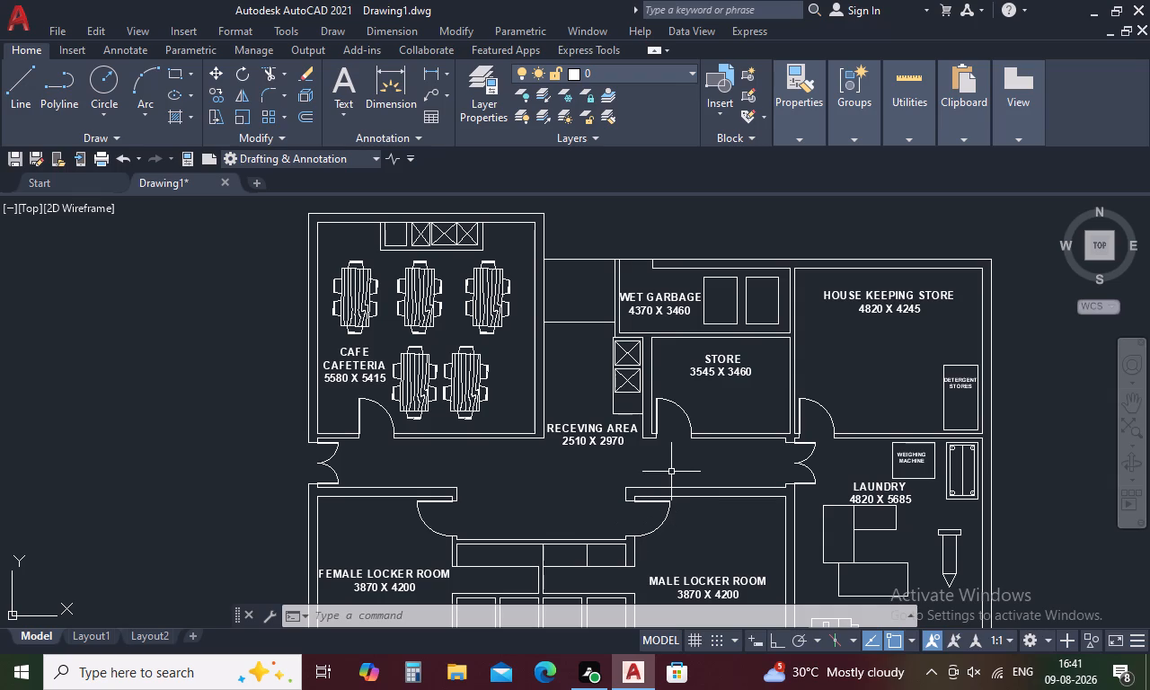
scroll(672, 470, "down", 1)
middle_click_drag(672, 470, 677, 411)
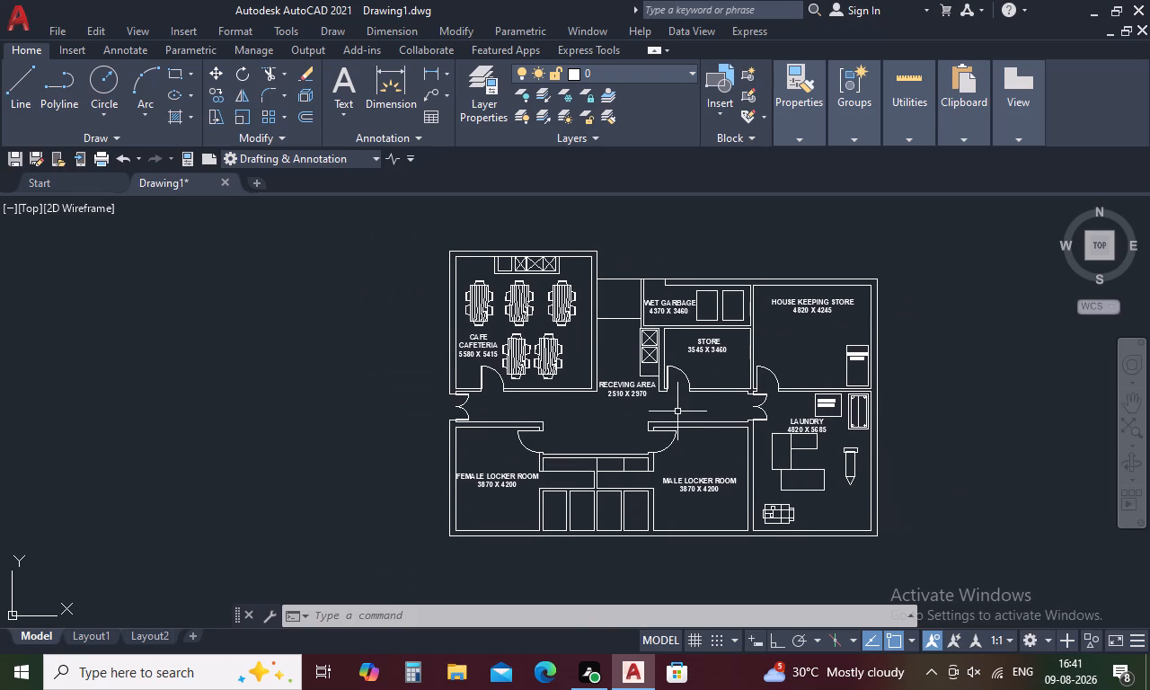
scroll(677, 411, "up", 1)
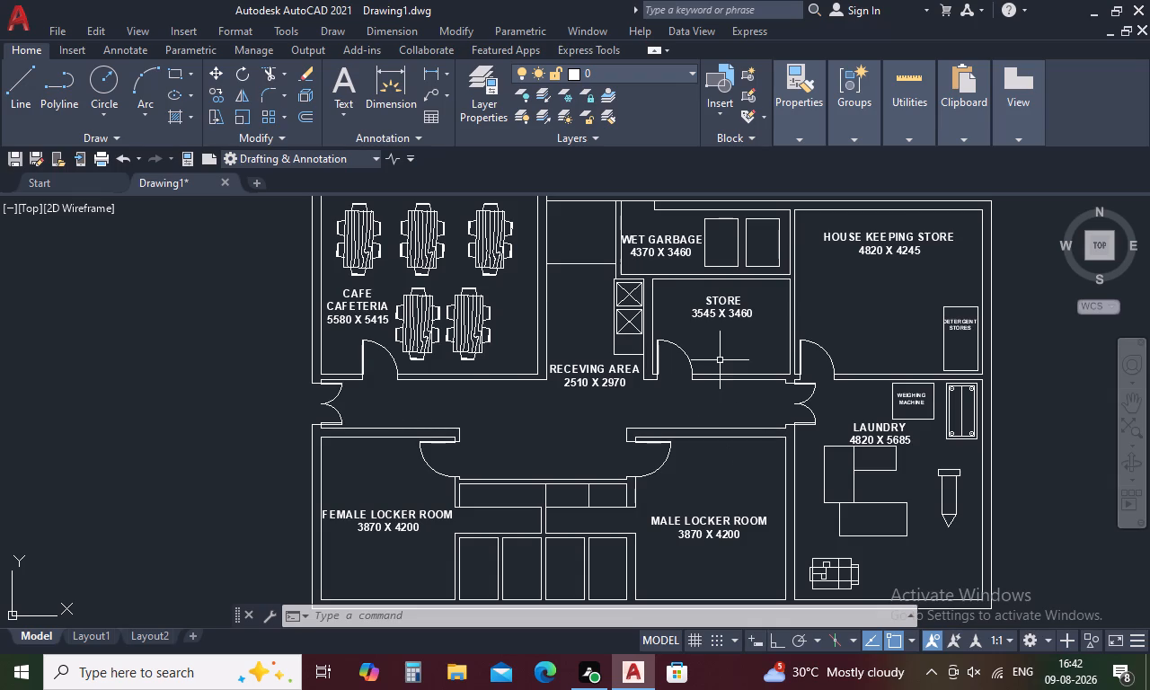
scroll(720, 360, "down", 1)
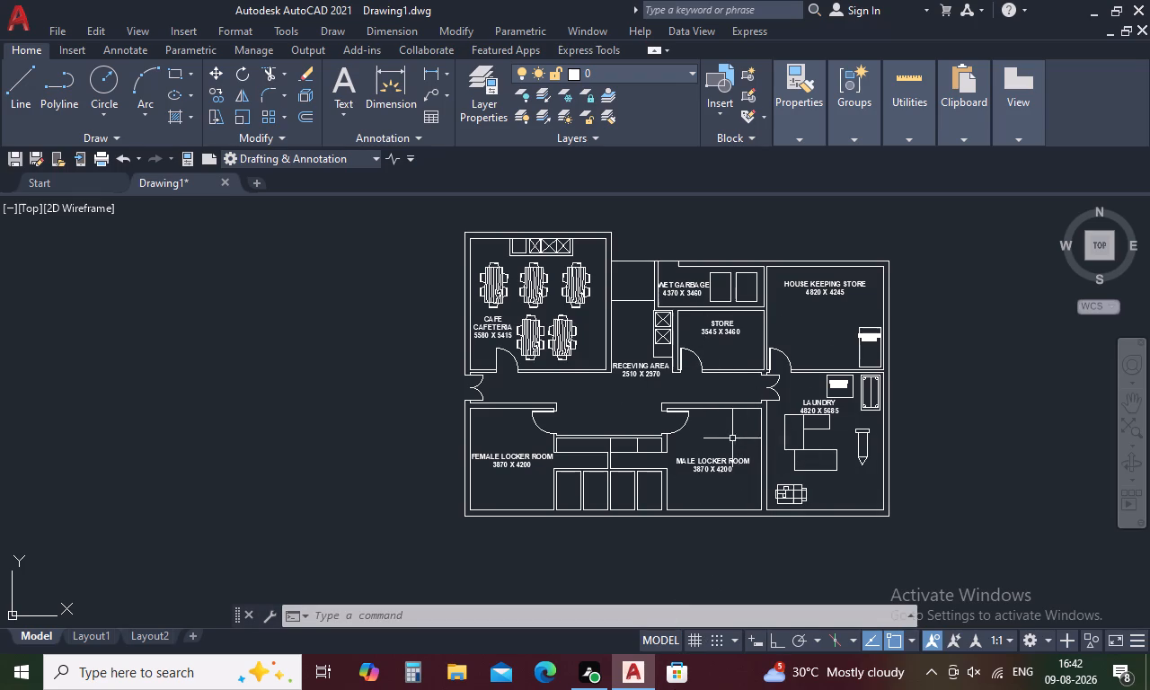
middle_click_drag(730, 440, 730, 379)
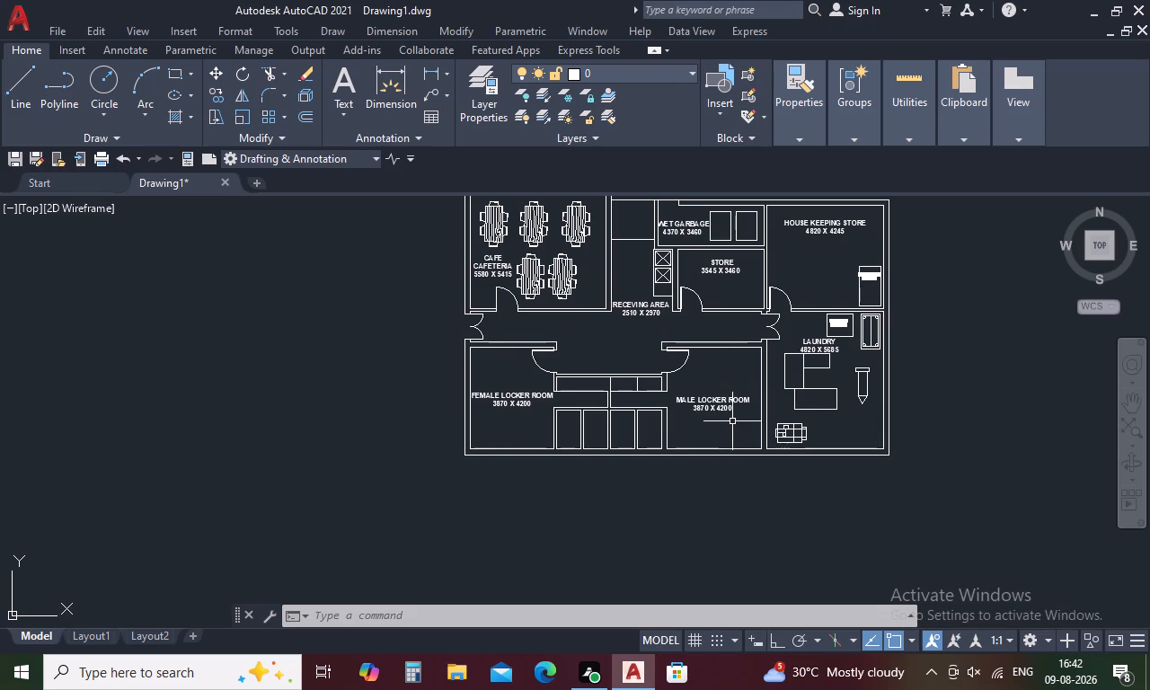
Draw a jamb line across the front wall of the female locker room's outer cubicle, offset 80 from its inner corner.
key("l")
key("space")
key("t")
type("K")
key("space")
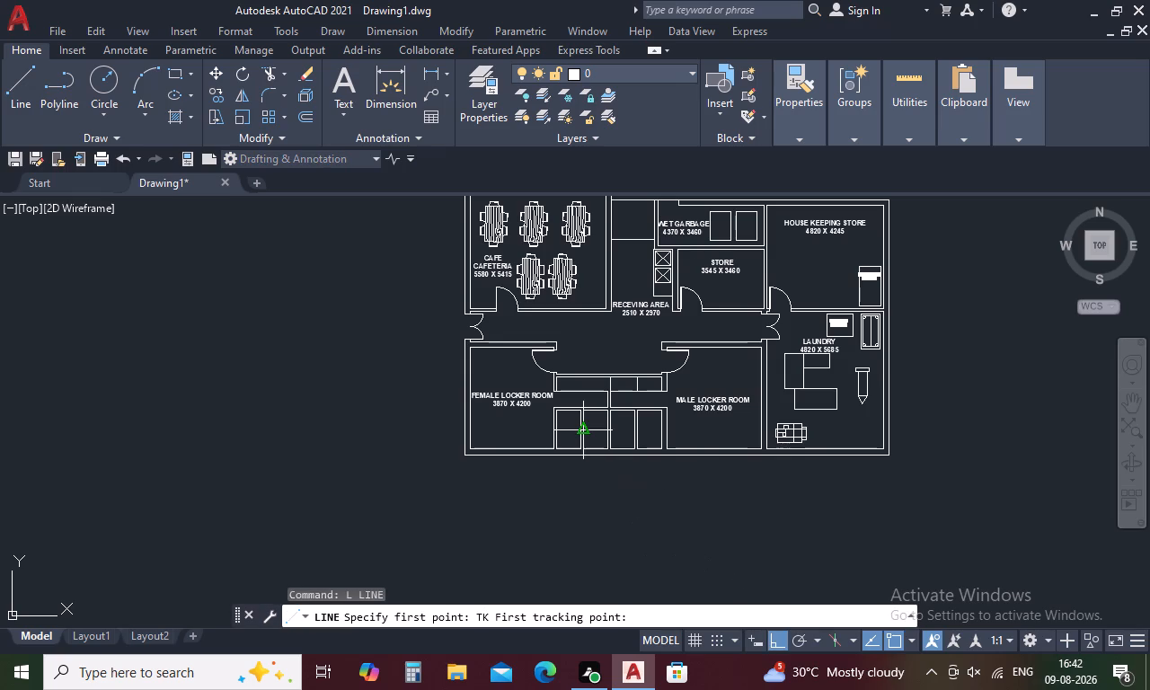
middle_click_drag(583, 433, 681, 391)
scroll(666, 385, "up", 4)
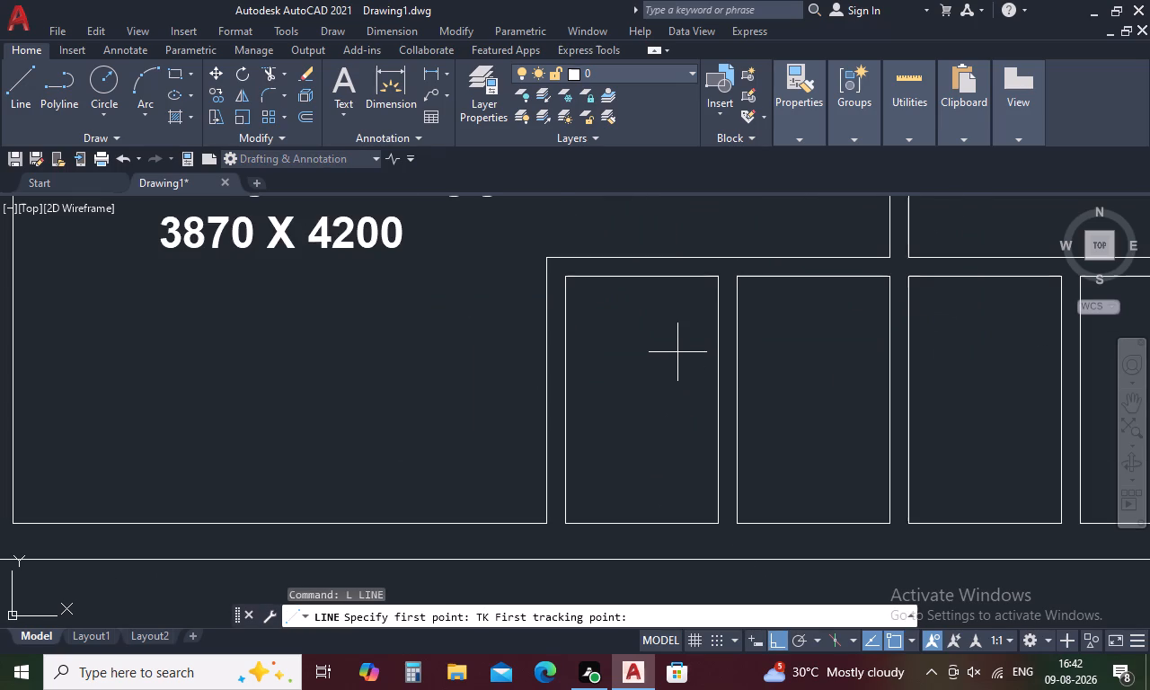
left_click(714, 280)
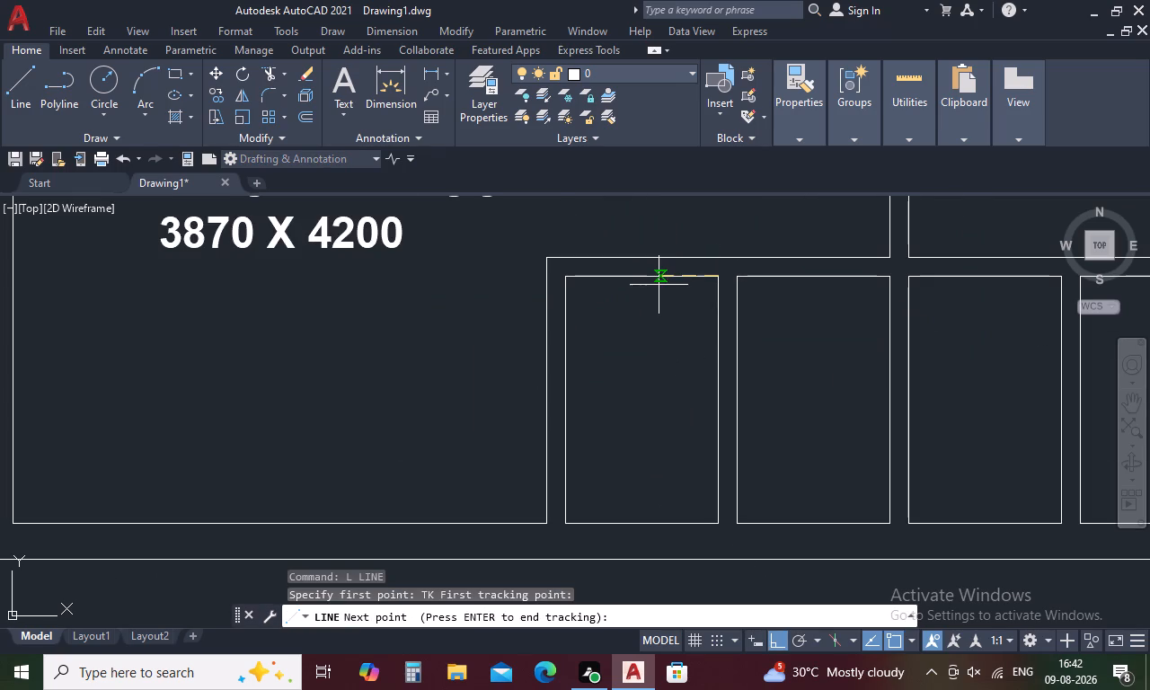
key("1")
key("BackSpace")
type("80")
key("space")
key("space")
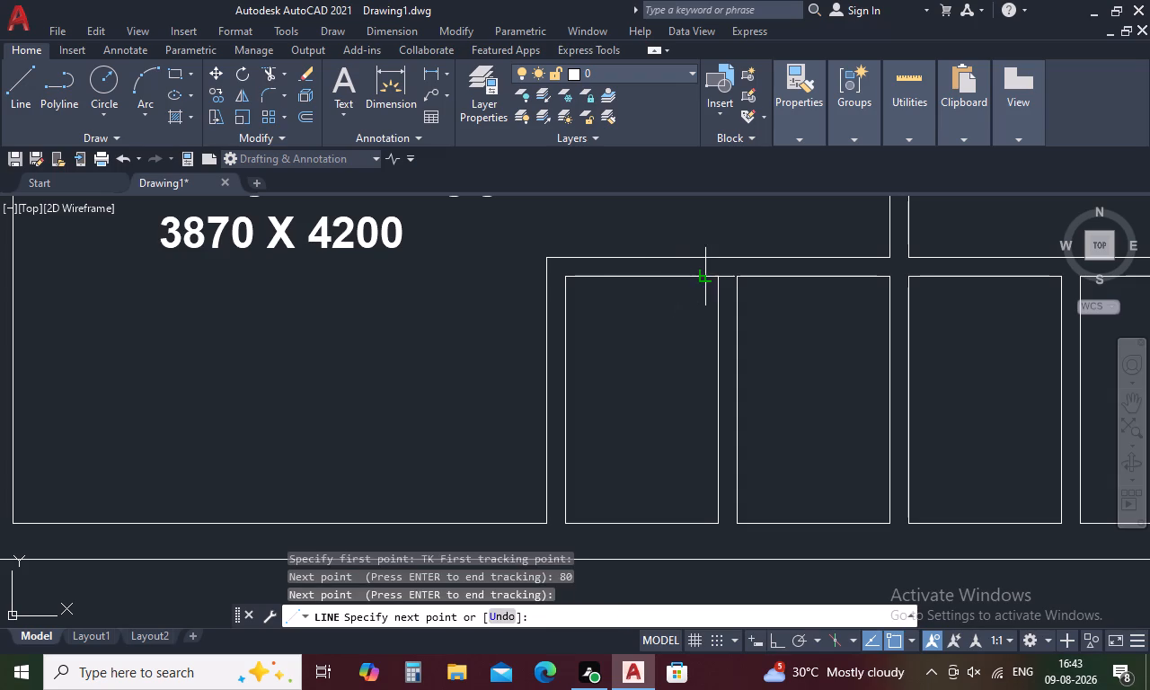
left_click(710, 254)
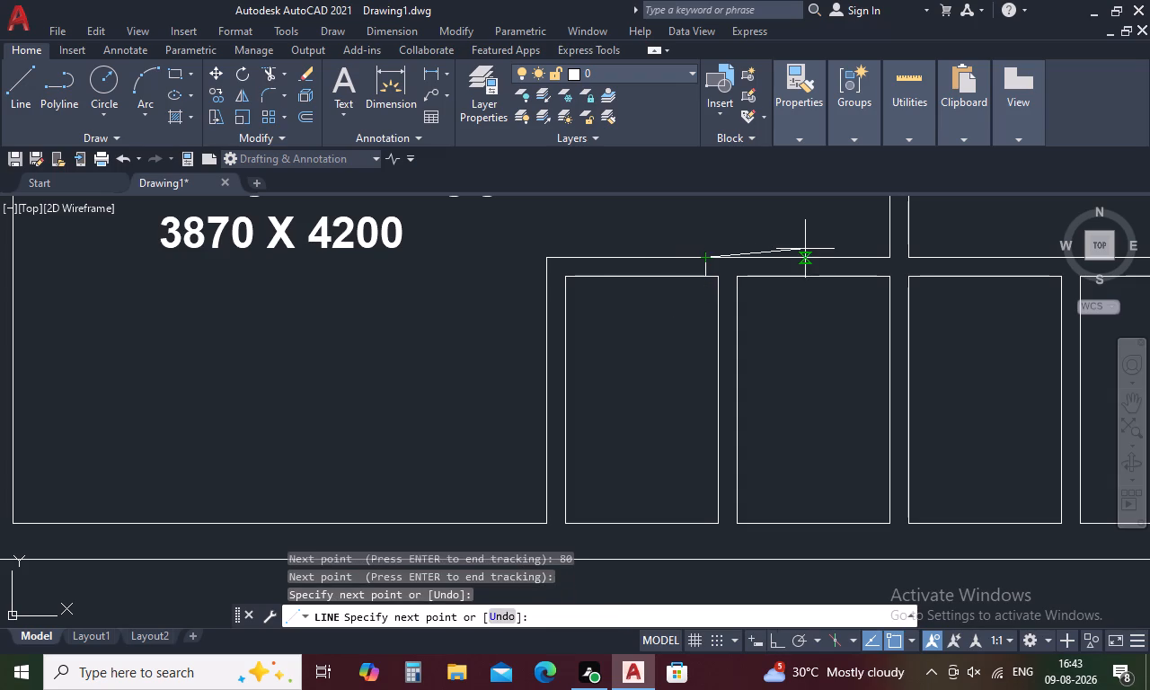
key("Escape")
Offset the new jamb line 800 towards the cubicle's outer side to mark the other side of the door opening.
key("o")
key("space")
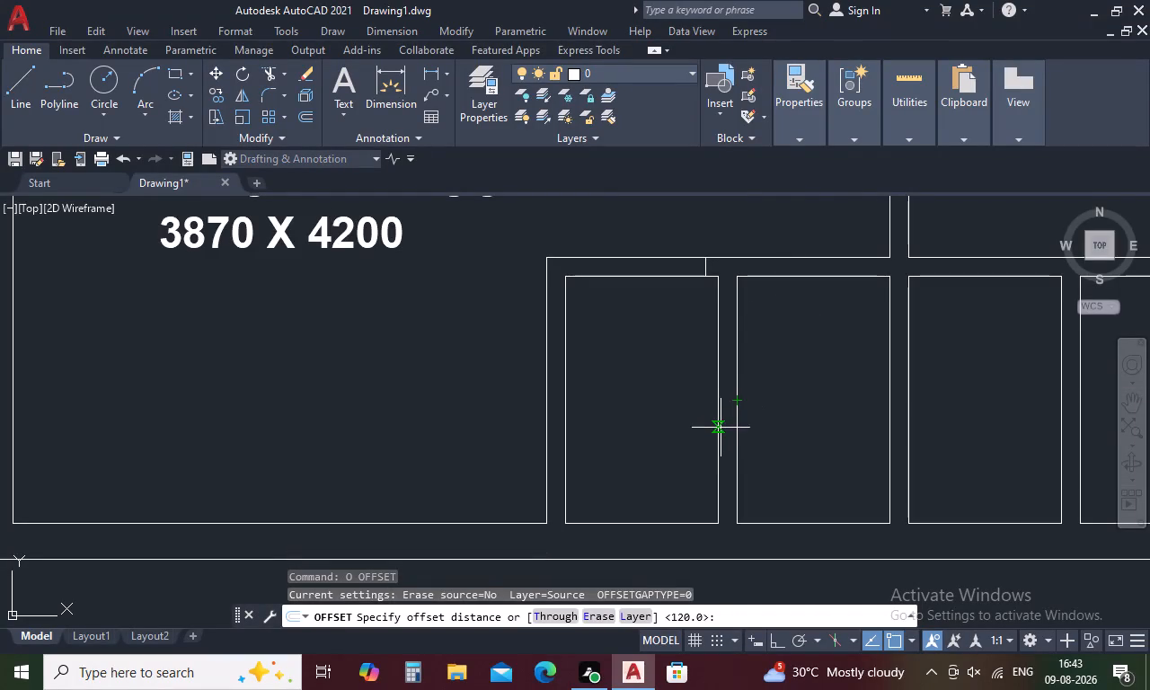
type("800")
key("space")
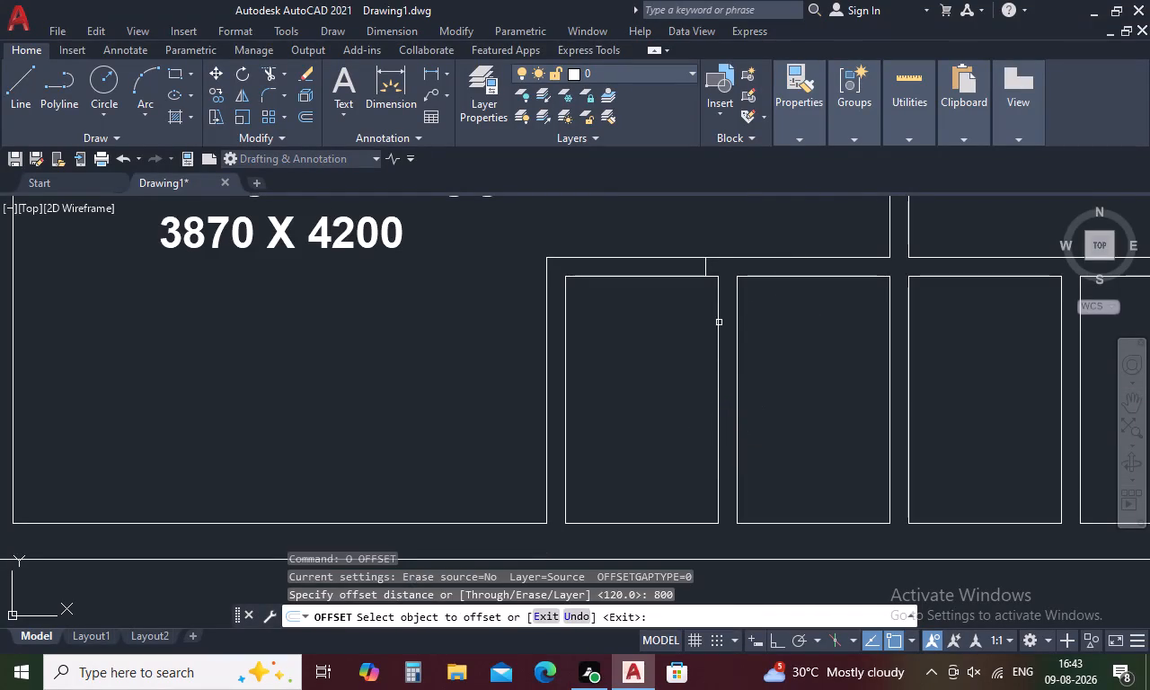
left_click(705, 263)
left_click(664, 275)
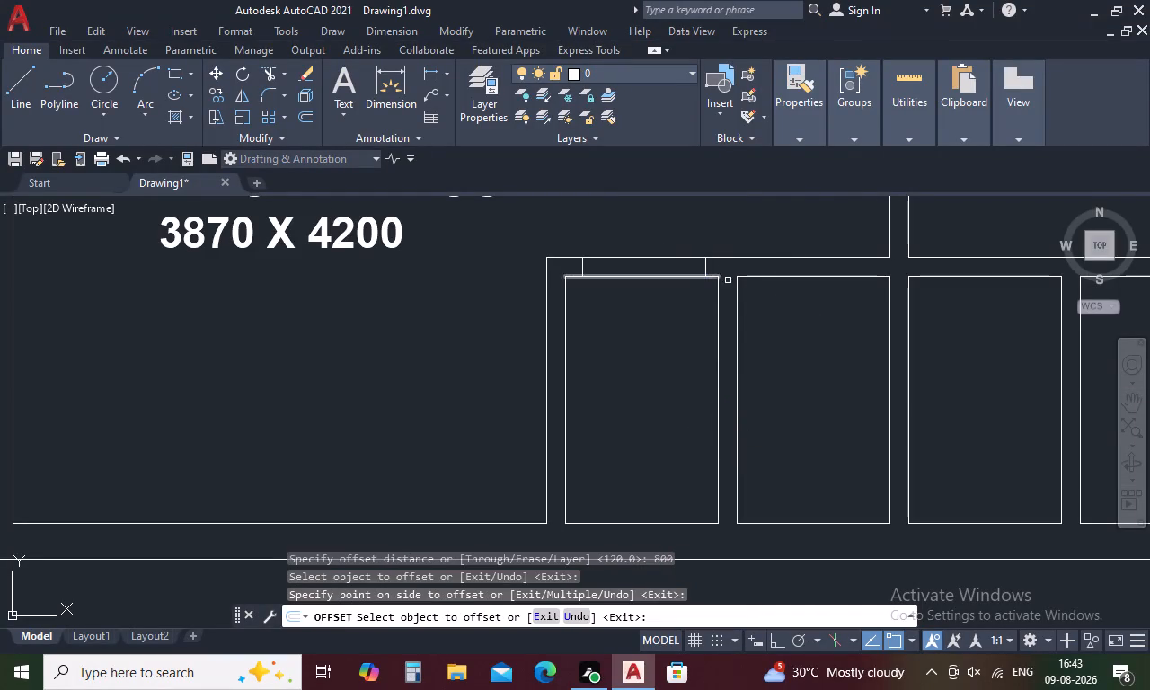
key("Escape")
Draw an 800 long door leaf line into the outer cubicle from the inner end of the first jamb line.
type("L")
key("space")
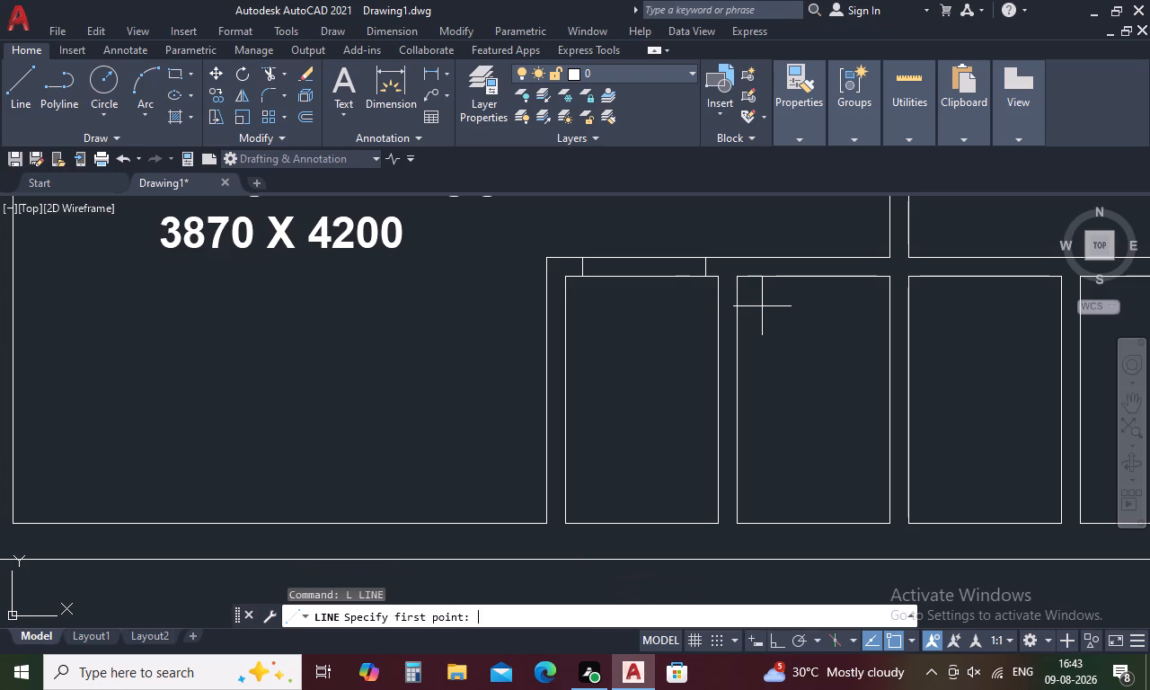
left_click(703, 279)
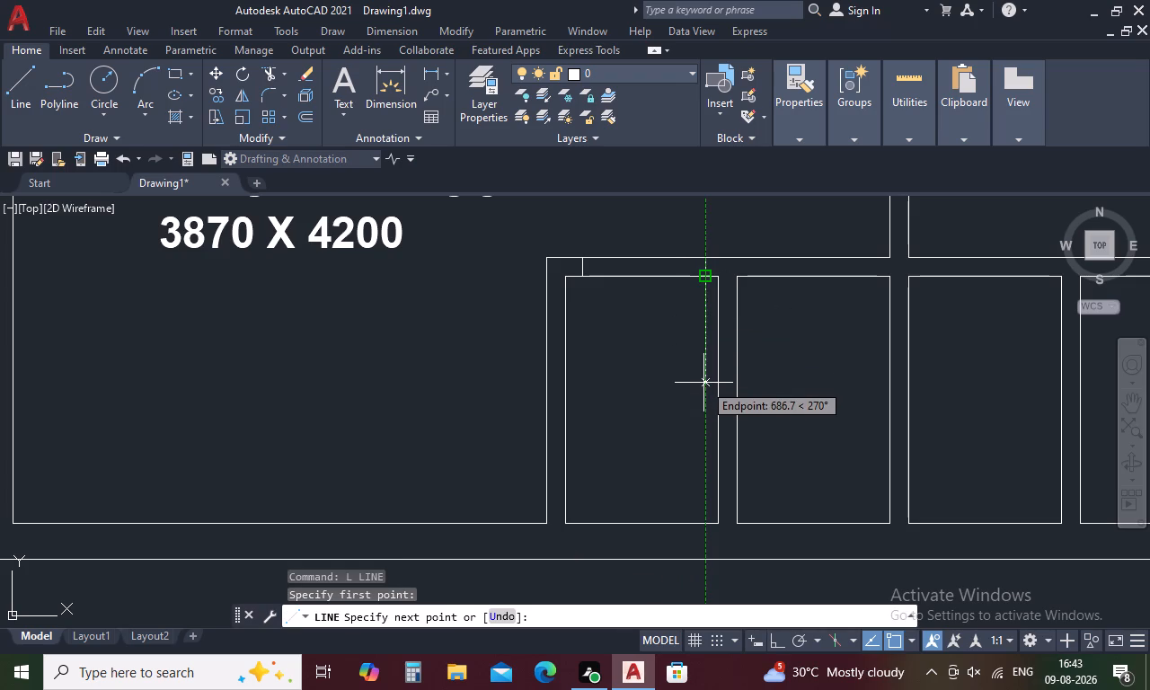
key("8")
key("0")
type("0")
key("space")
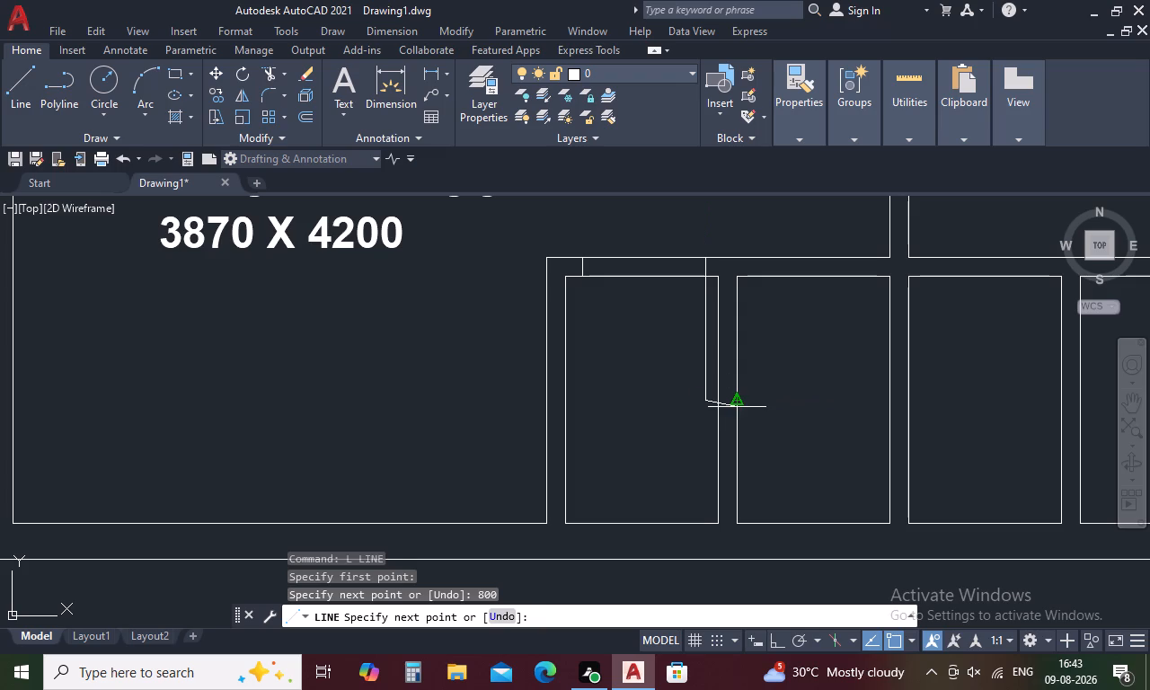
key("Escape")
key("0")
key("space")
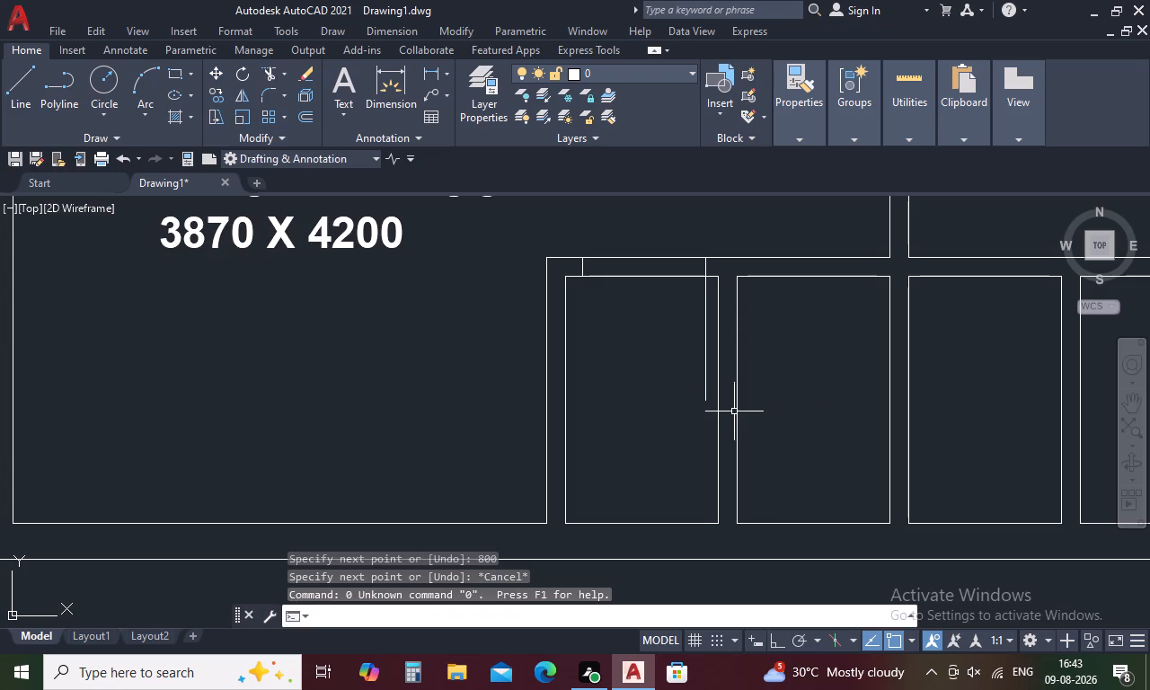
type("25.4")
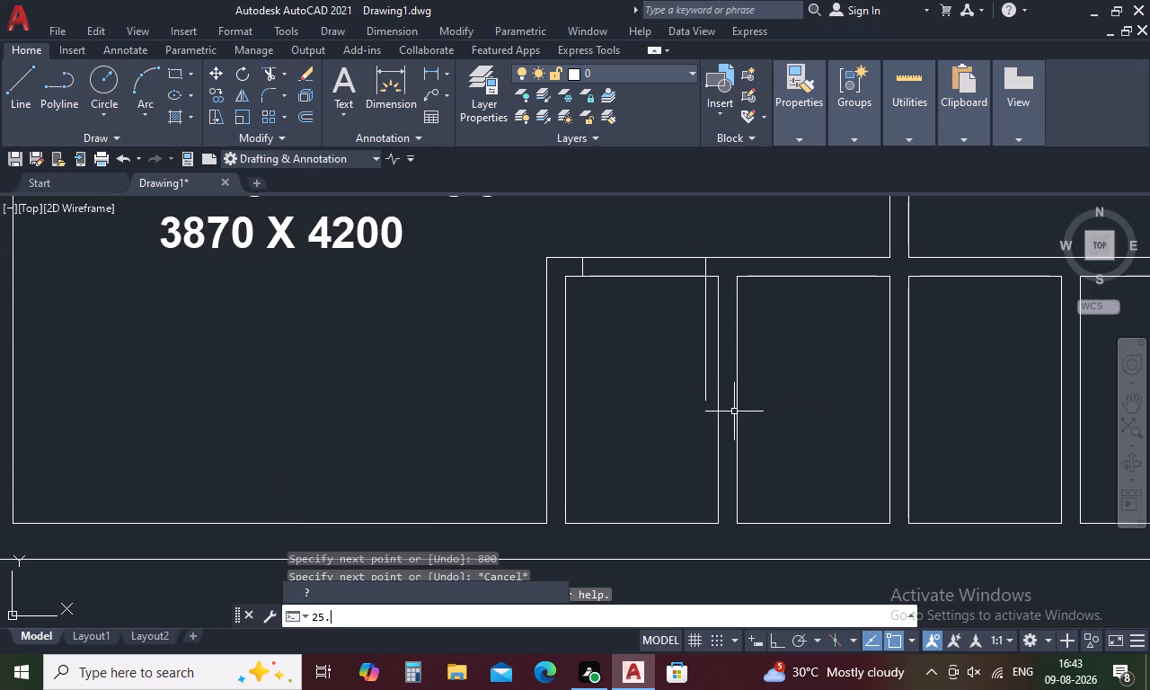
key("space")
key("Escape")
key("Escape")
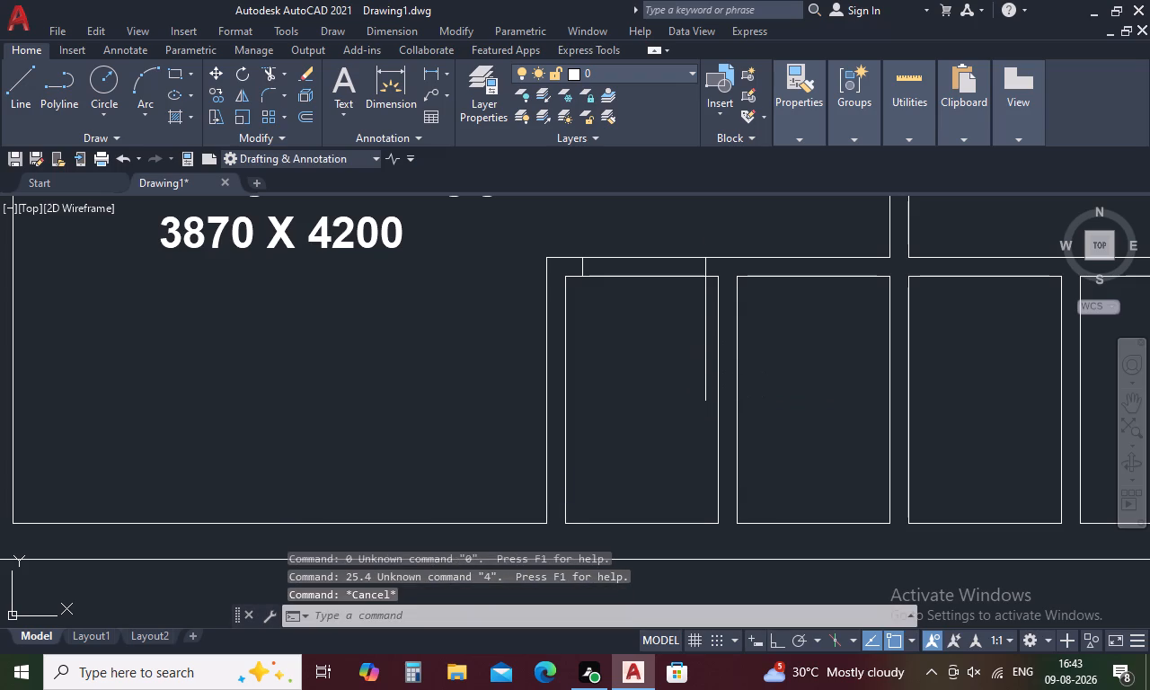
Offset the door leaf line 25.4 towards the door opening to give the leaf its thickness.
type("O 25.4")
key("space")
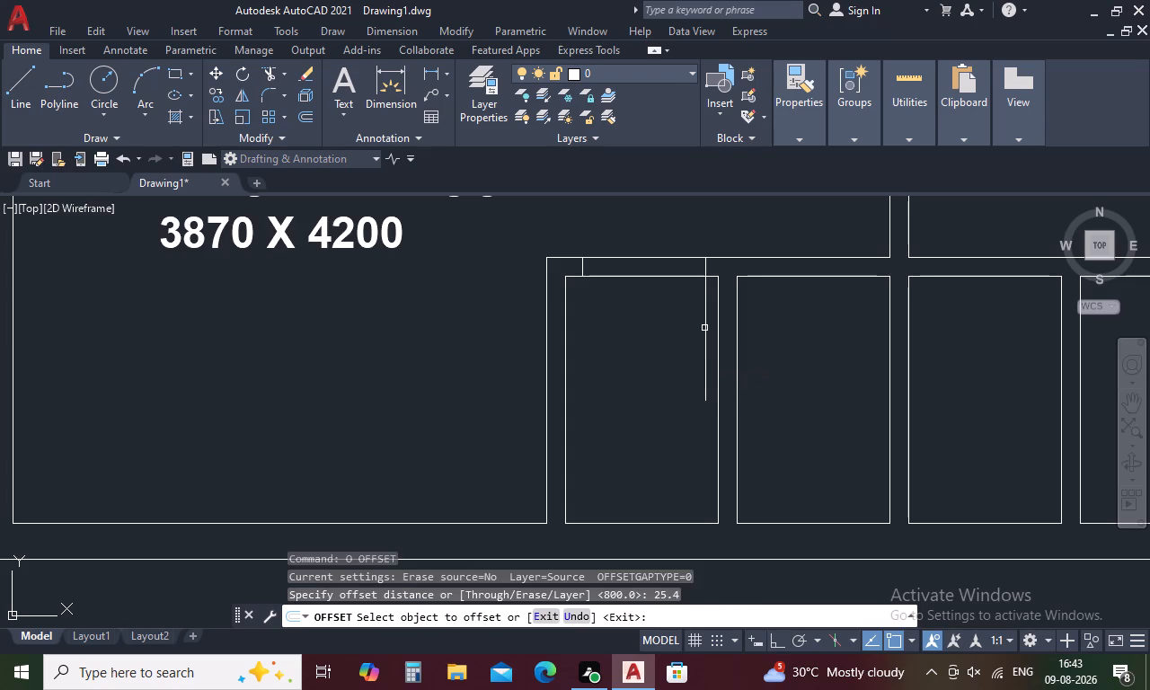
left_click(706, 323)
left_click(679, 332)
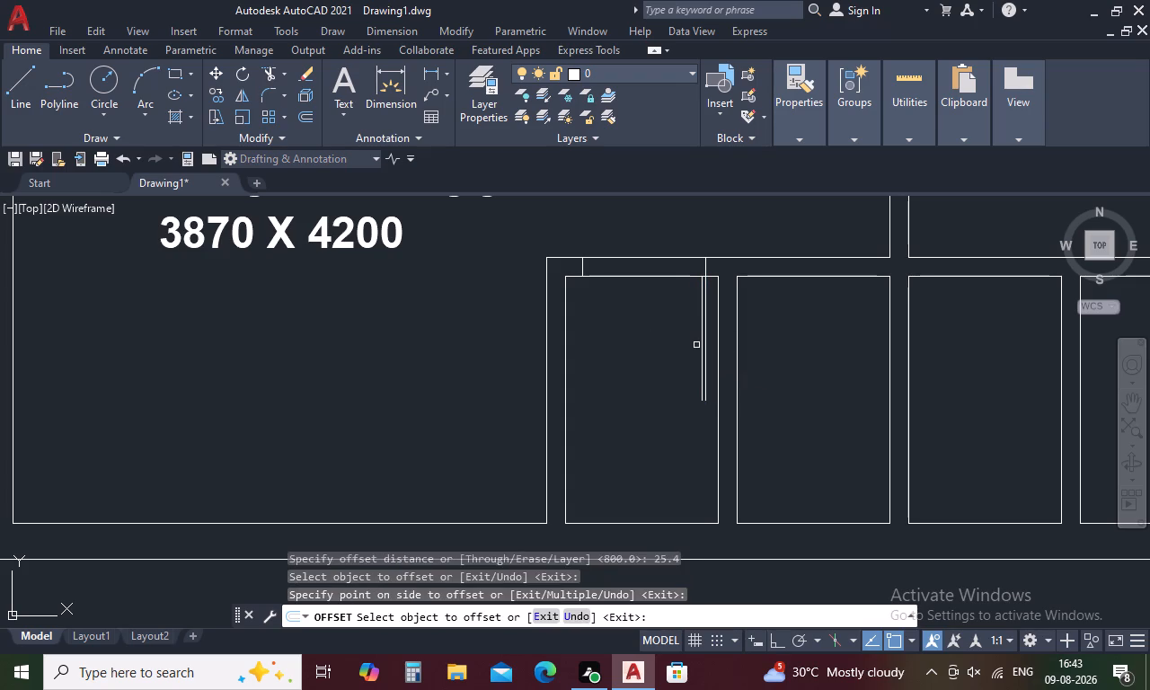
key("Escape")
Draw the door's swing arc from the outer jamb's inner end through the free ends of both leaf lines.
type("A")
key("space")
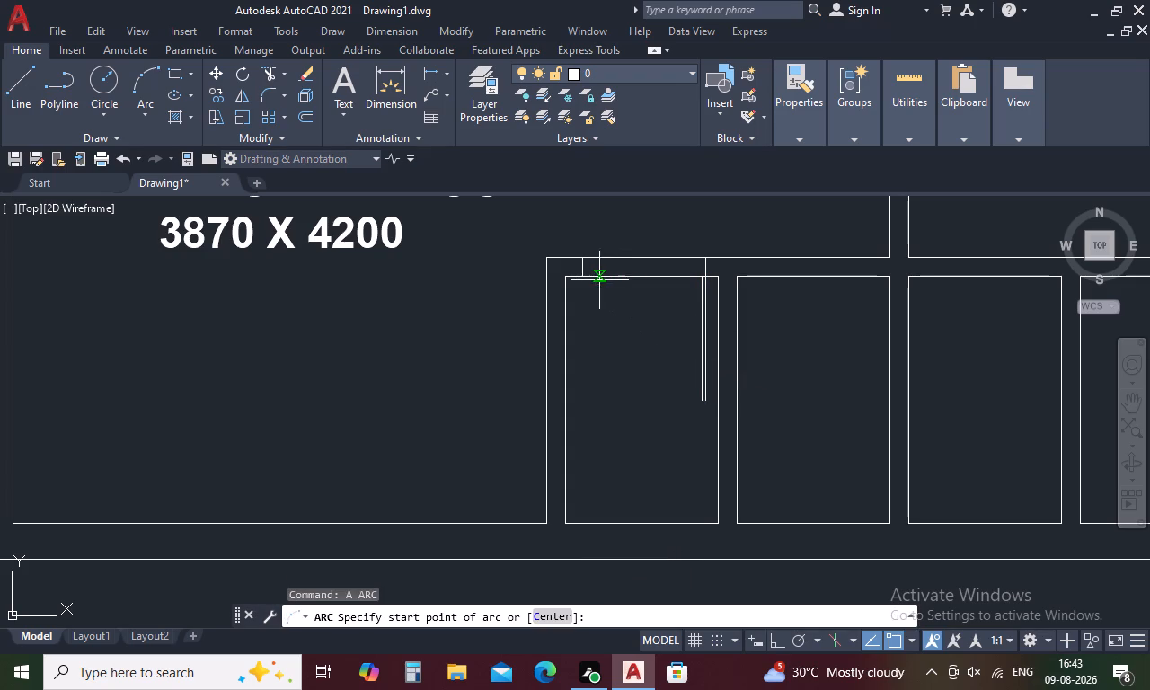
left_click(587, 278)
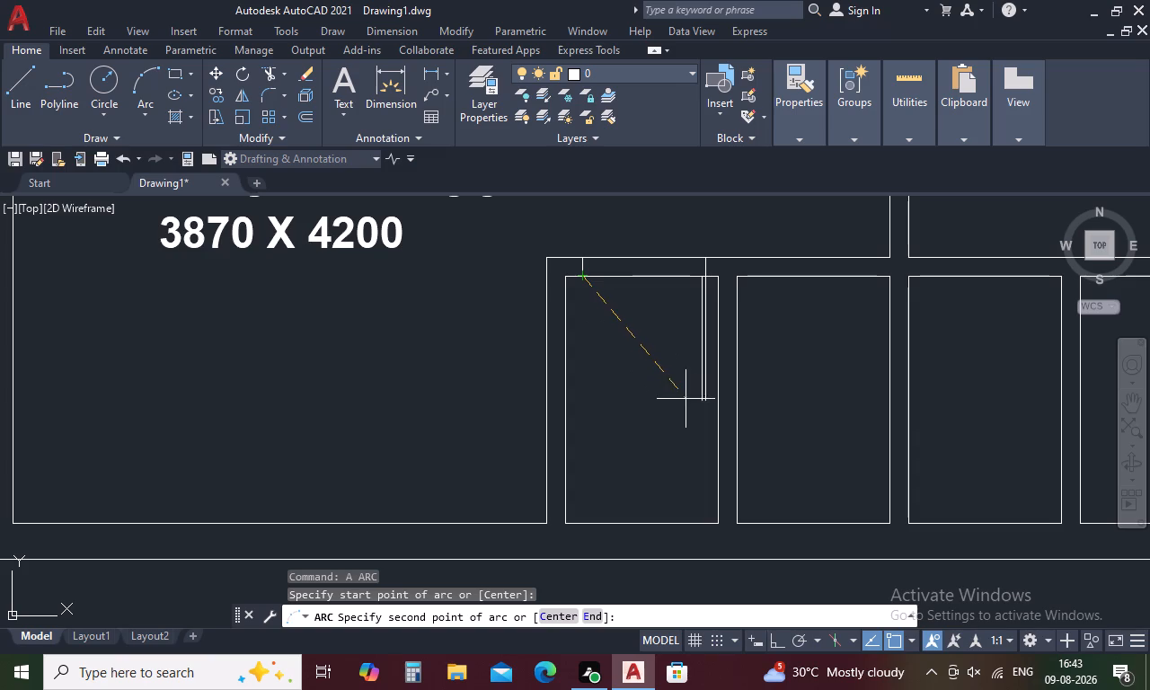
scroll(694, 409, "up", 3)
left_click(711, 374)
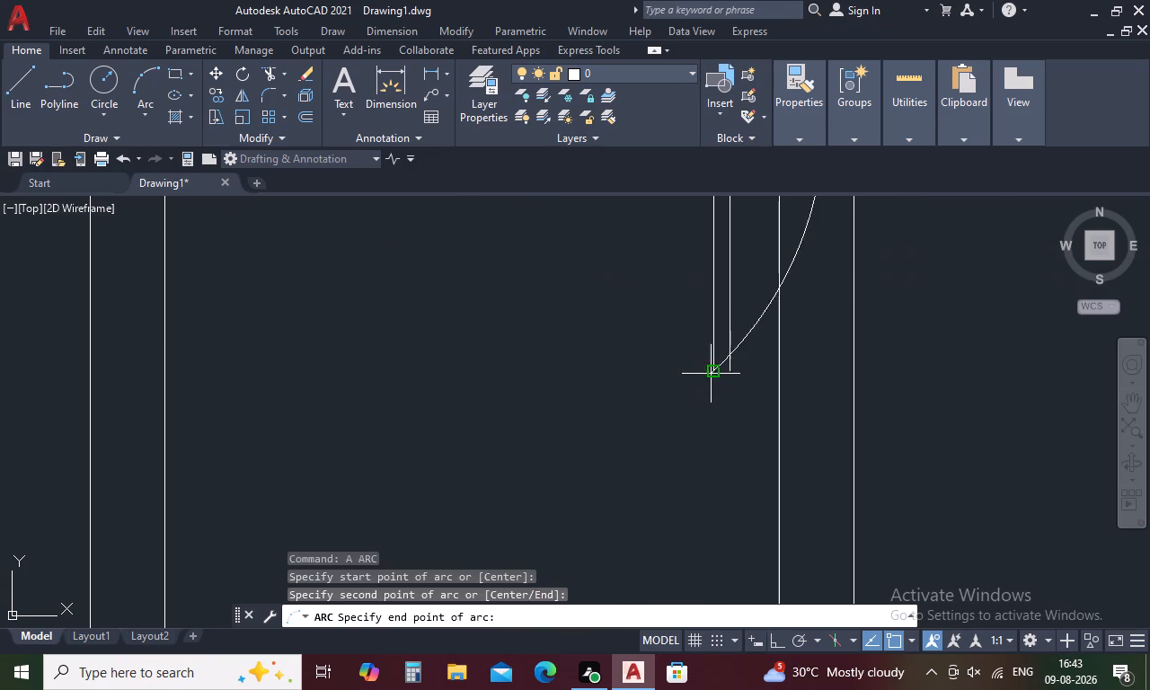
left_click(728, 366)
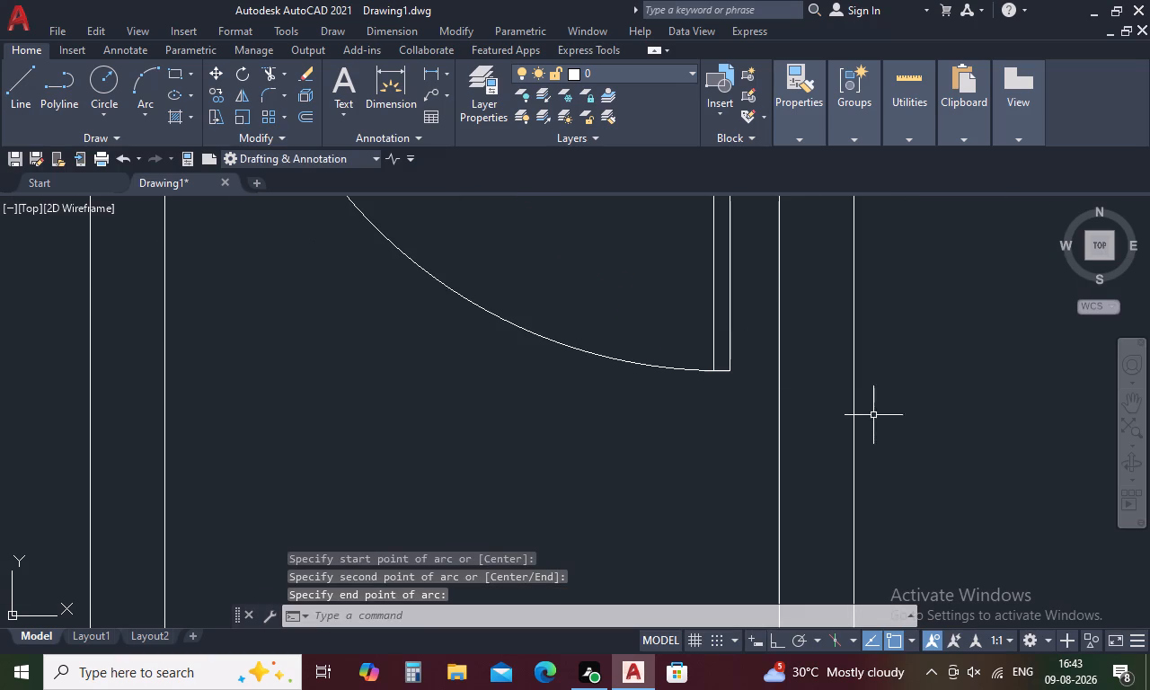
key("Escape")
Draw a jamb line across the front wall of the second cubicle, starting 80 from its inner corner beside the first cubicle.
scroll(723, 473, "down", 2)
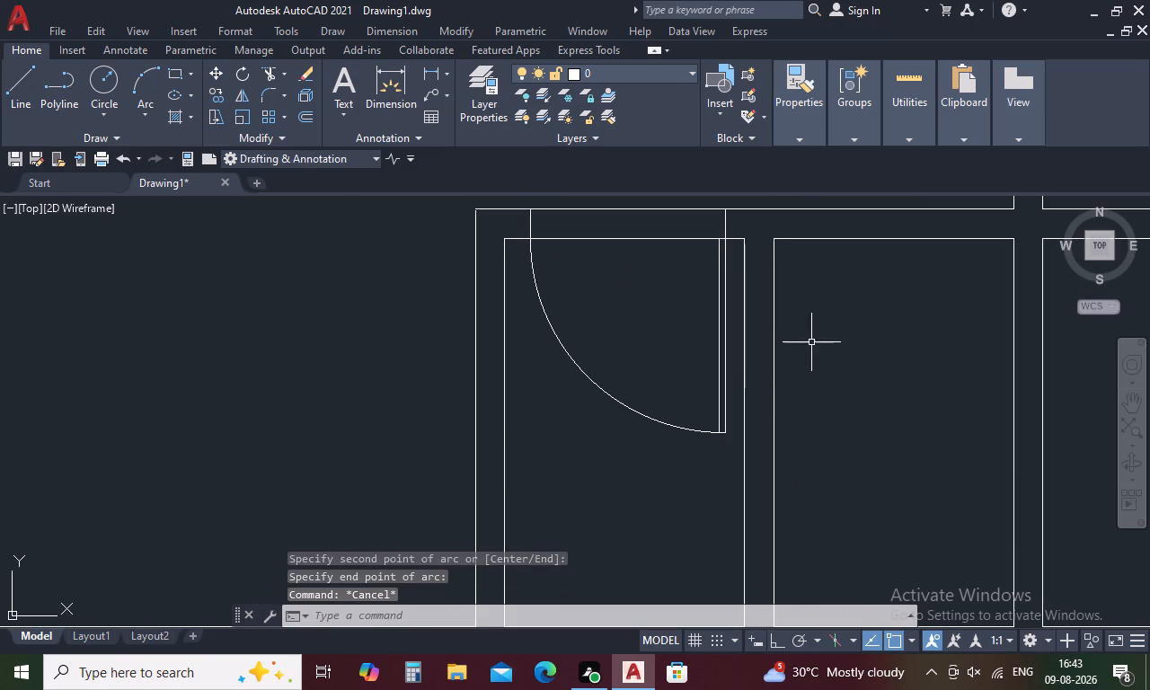
middle_click_drag(812, 341, 801, 418)
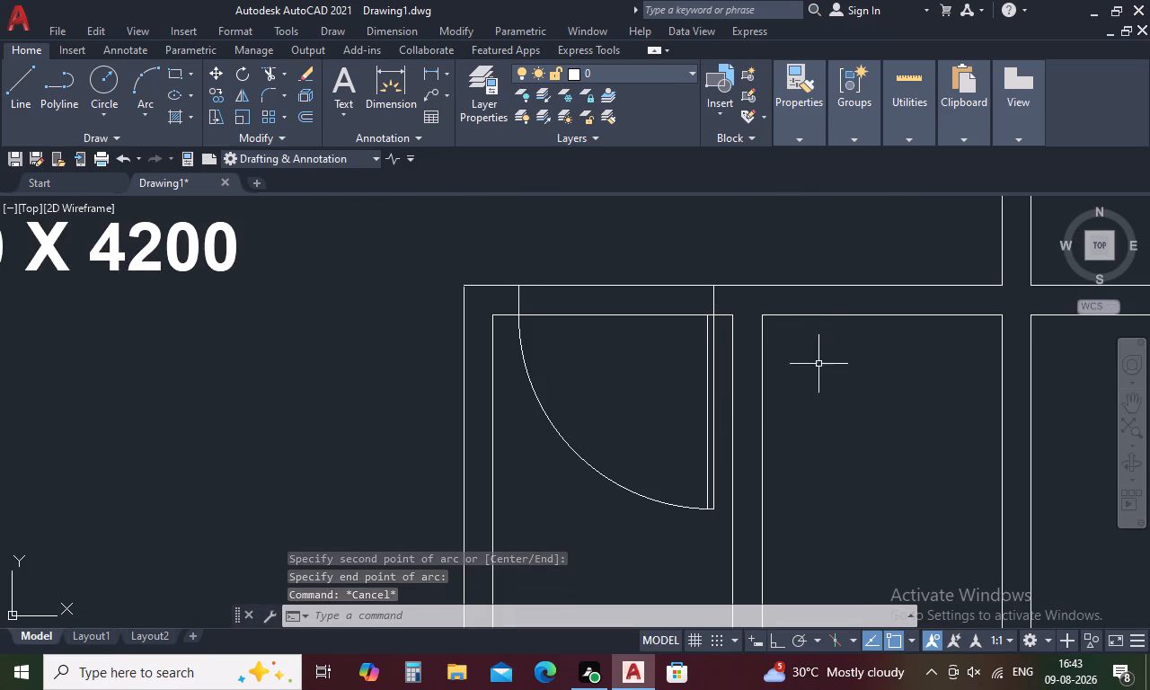
type("L")
key("space")
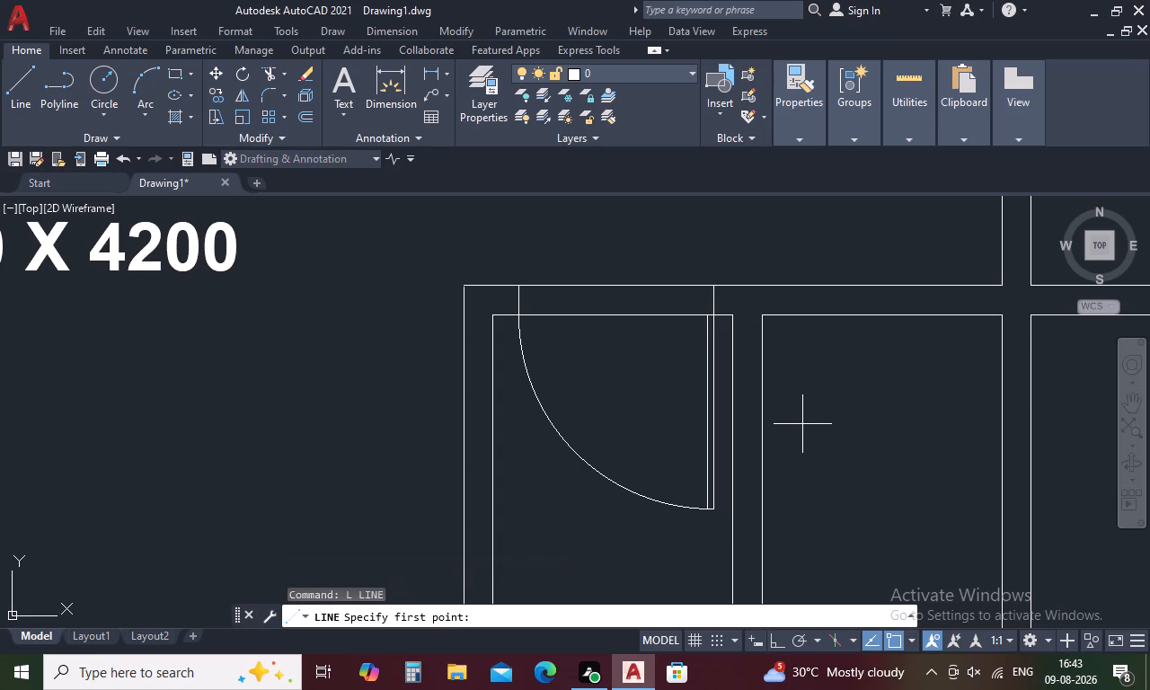
key("t")
type("K")
key("space")
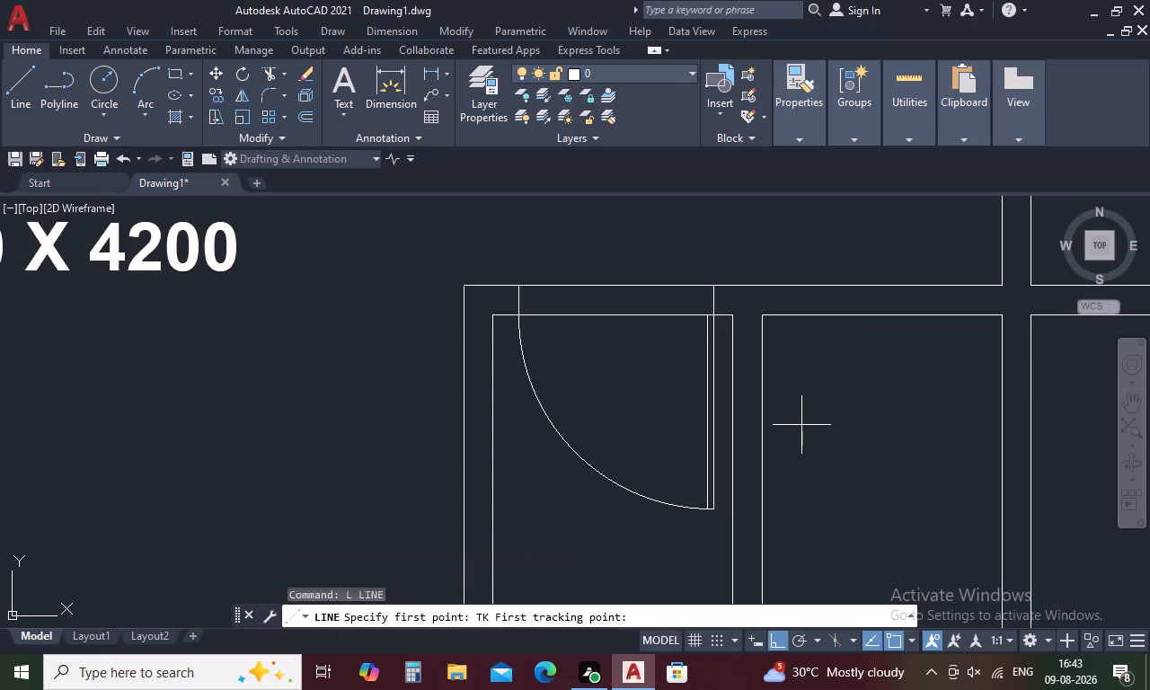
left_click(759, 318)
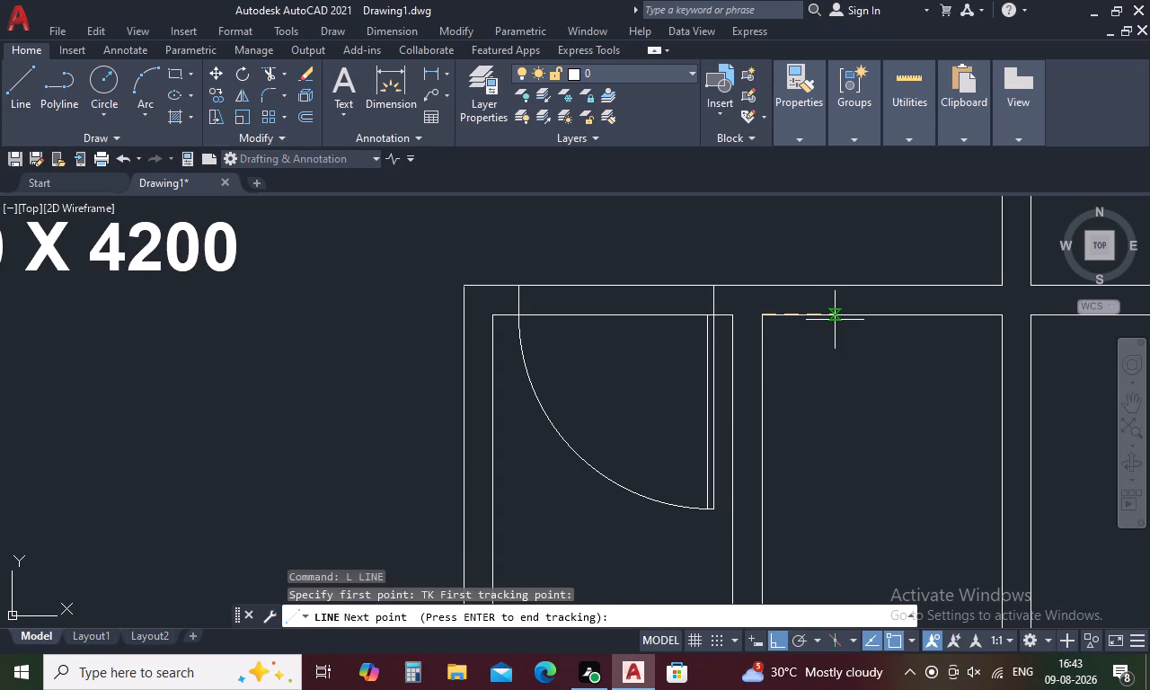
key("1")
key("BackSpace")
type("80")
key("space")
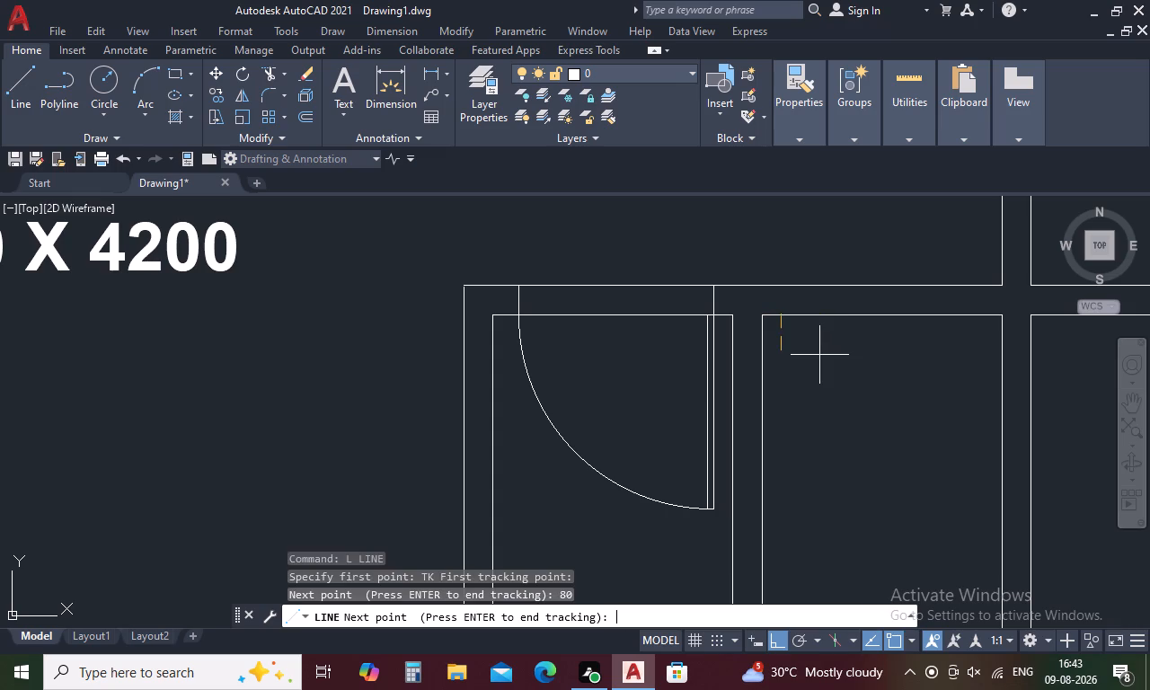
key("space")
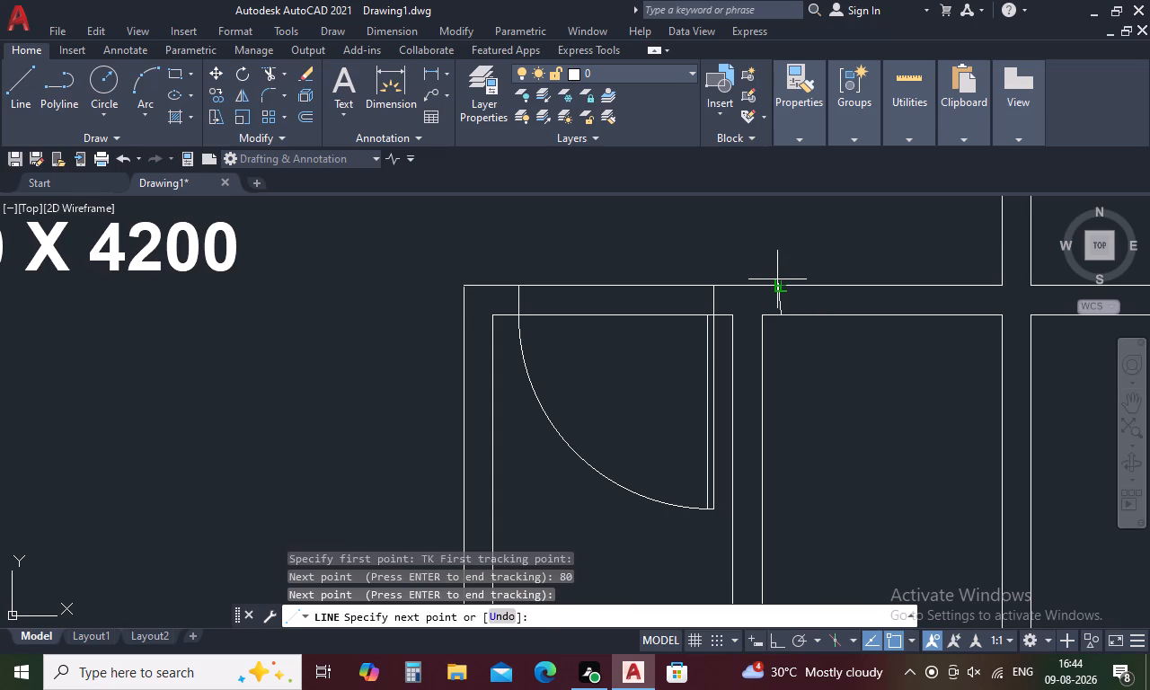
scroll(777, 290, "up", 3)
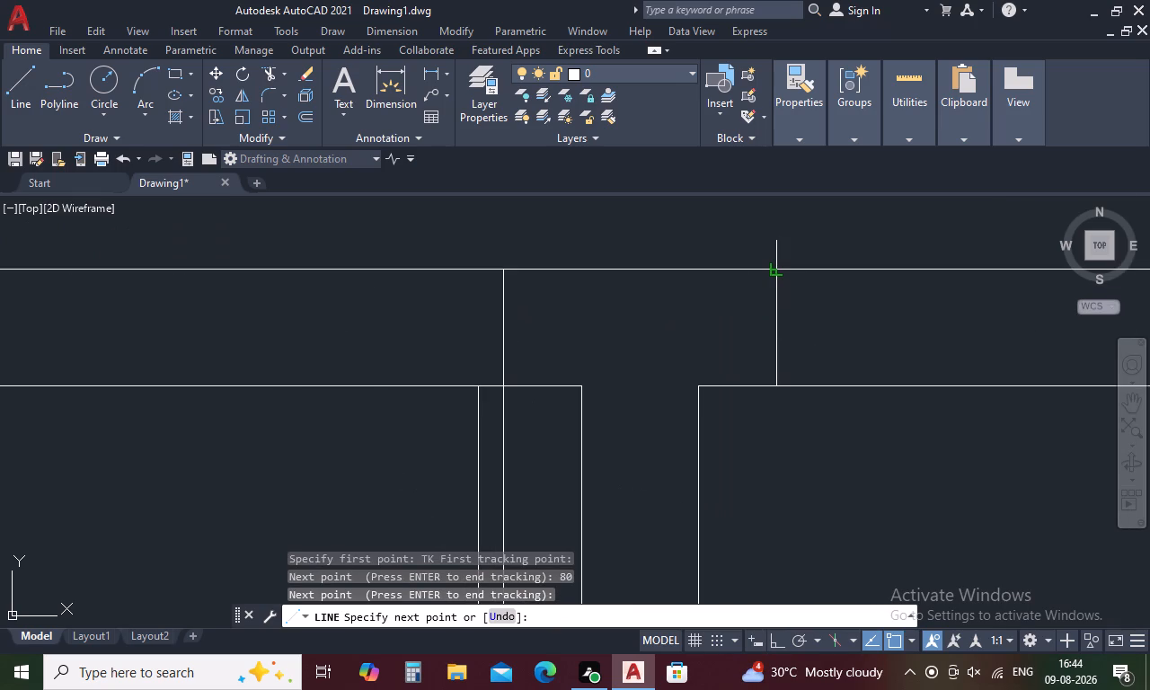
left_click(777, 268)
scroll(777, 268, "down", 3)
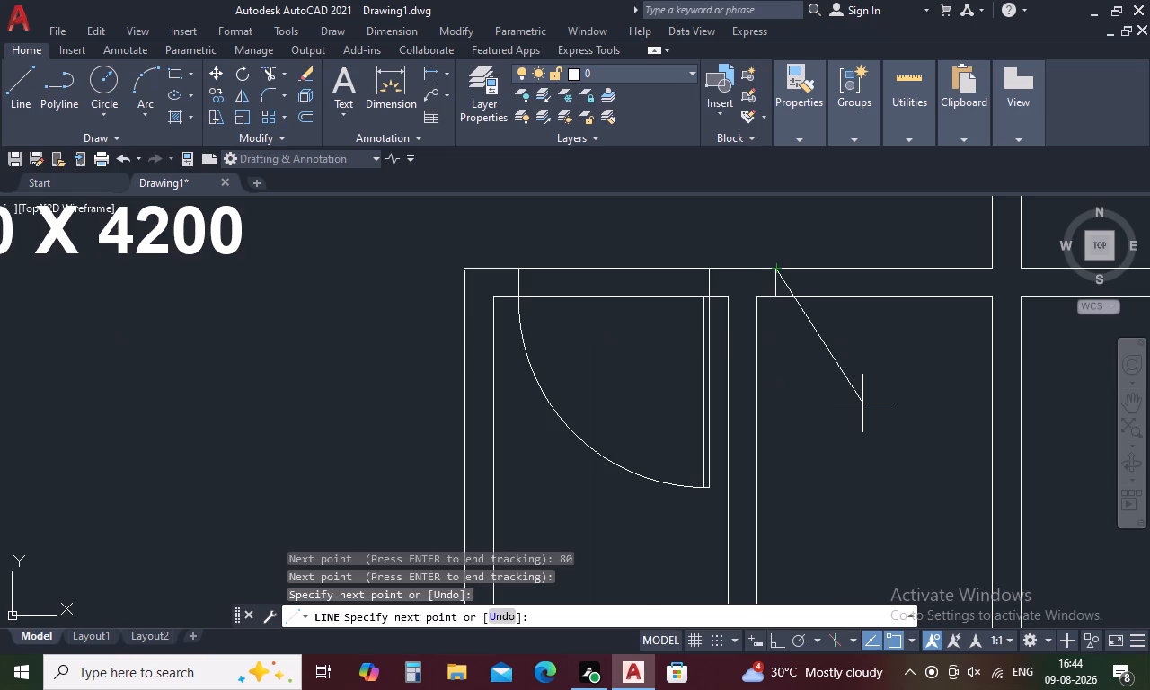
key("Escape")
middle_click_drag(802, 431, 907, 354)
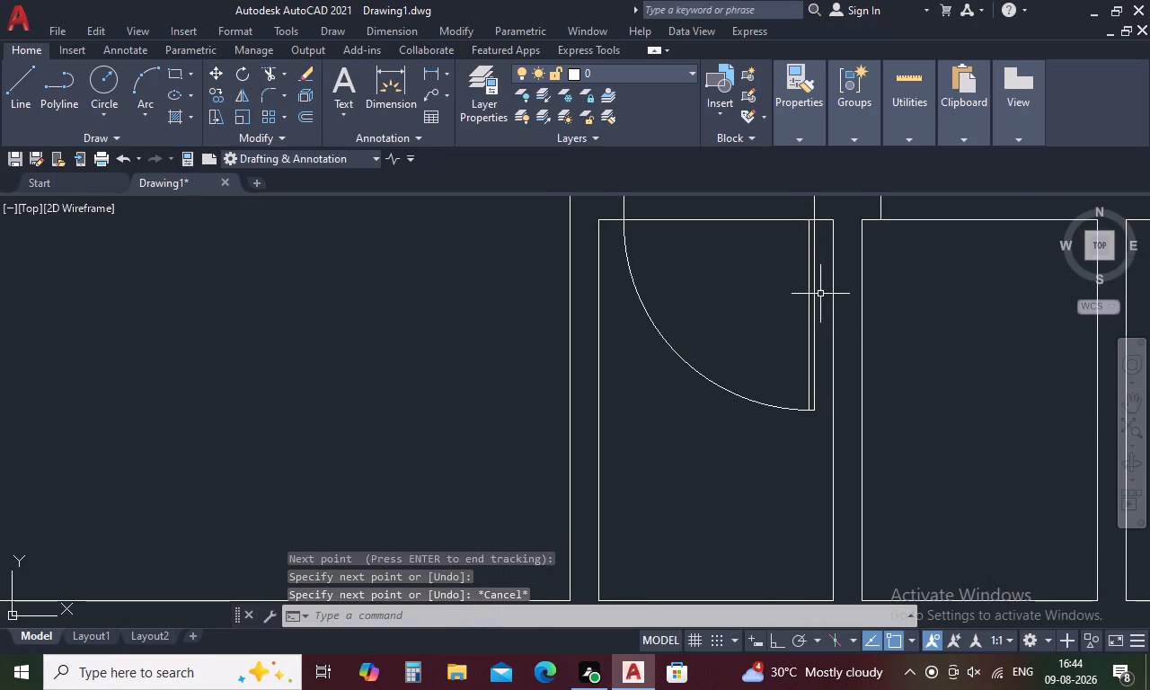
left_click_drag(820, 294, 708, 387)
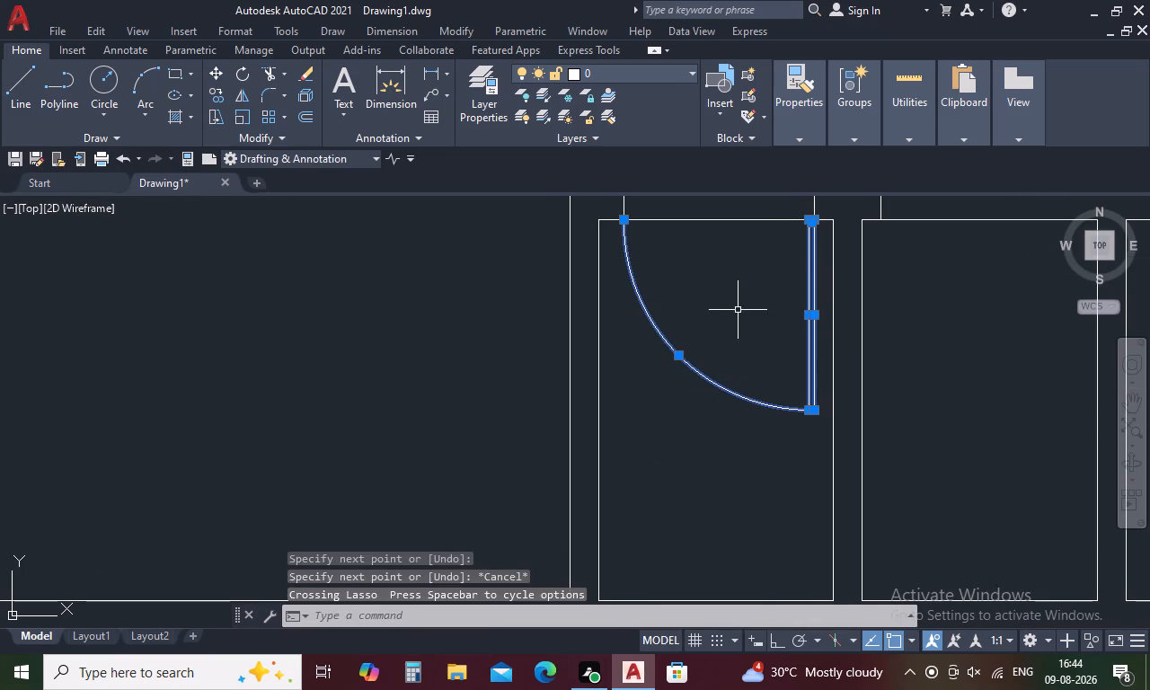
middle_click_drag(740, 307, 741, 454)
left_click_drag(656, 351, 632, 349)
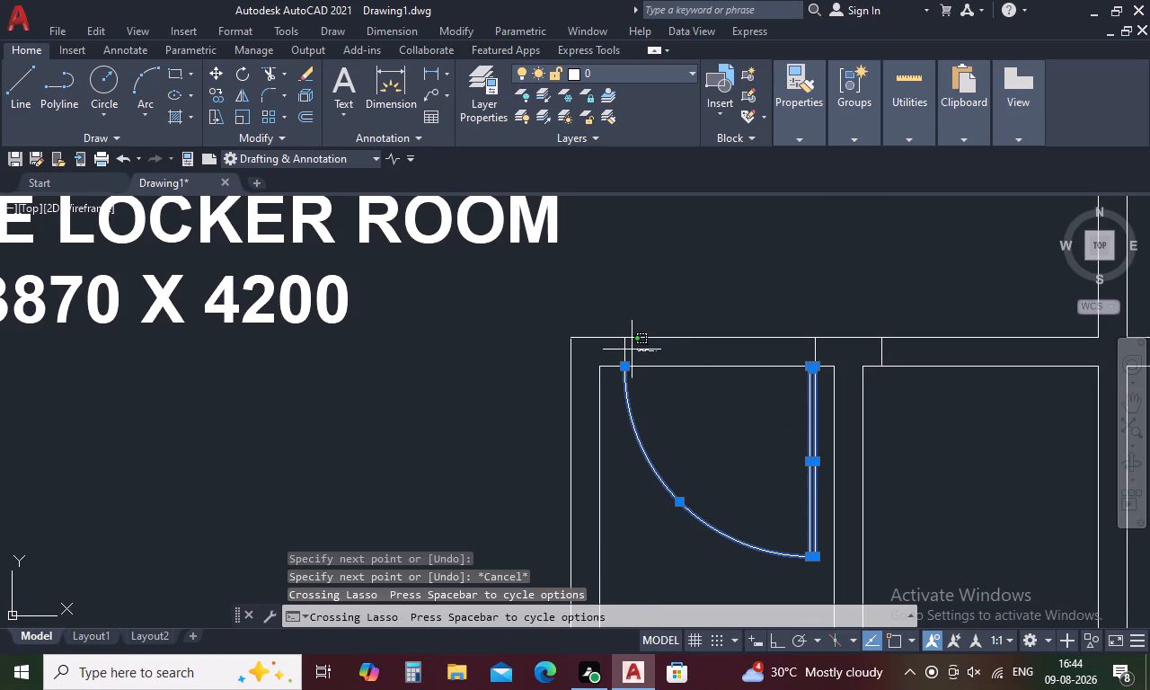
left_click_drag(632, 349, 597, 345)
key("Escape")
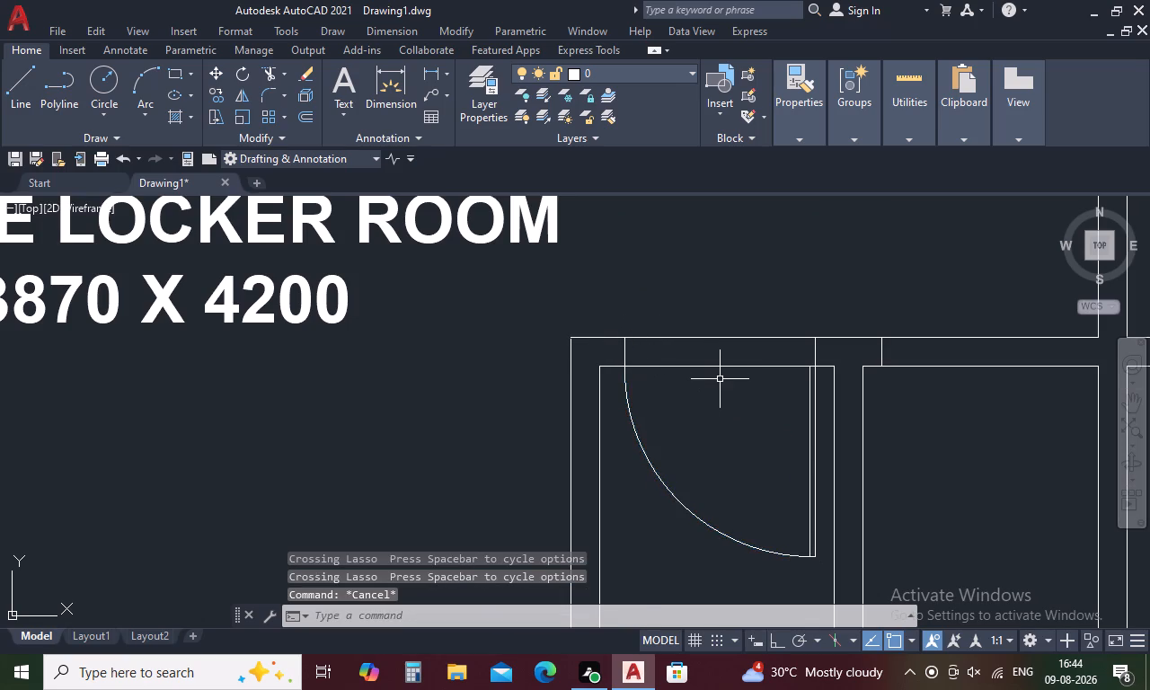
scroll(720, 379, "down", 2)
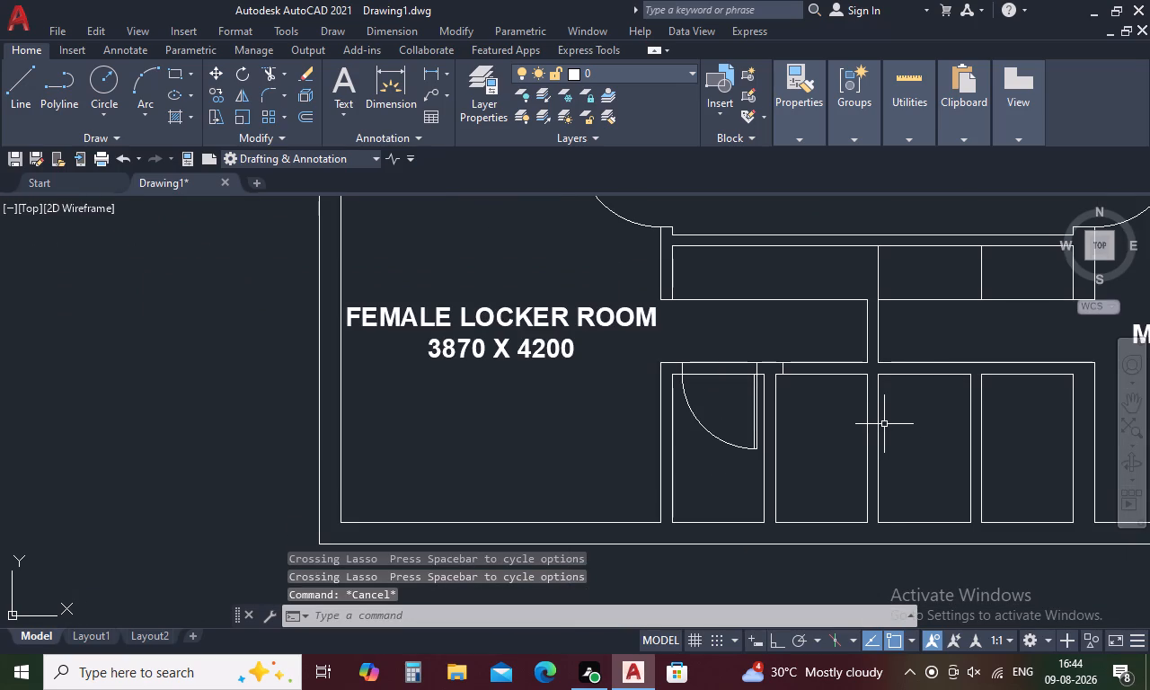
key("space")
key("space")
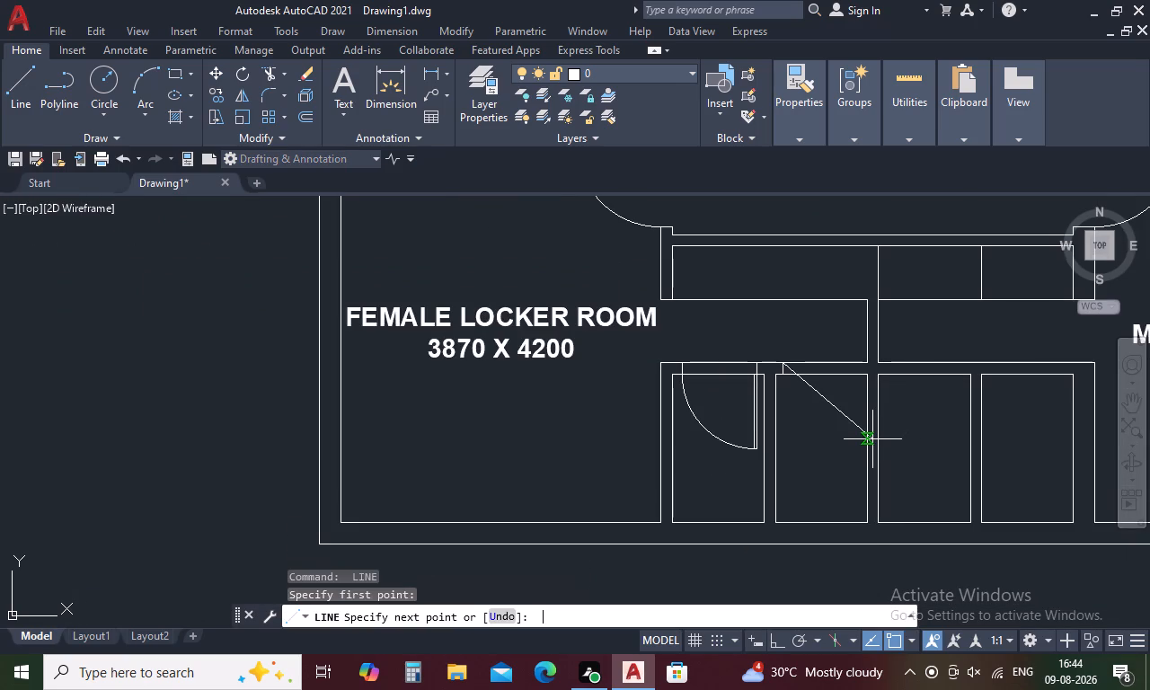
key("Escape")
Draw a jamb line across the third cubicle's front wall, starting 80 inside its inner corner beside the fourth cubicle.
type("L TK")
key("space")
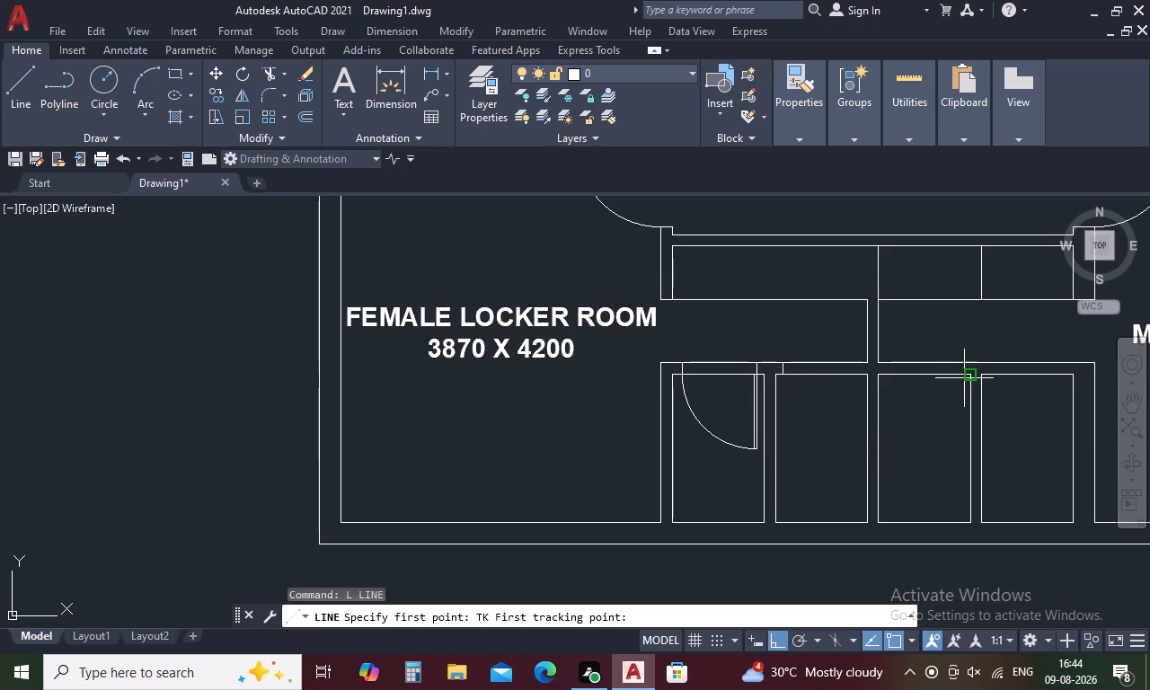
left_click(968, 376)
type("80")
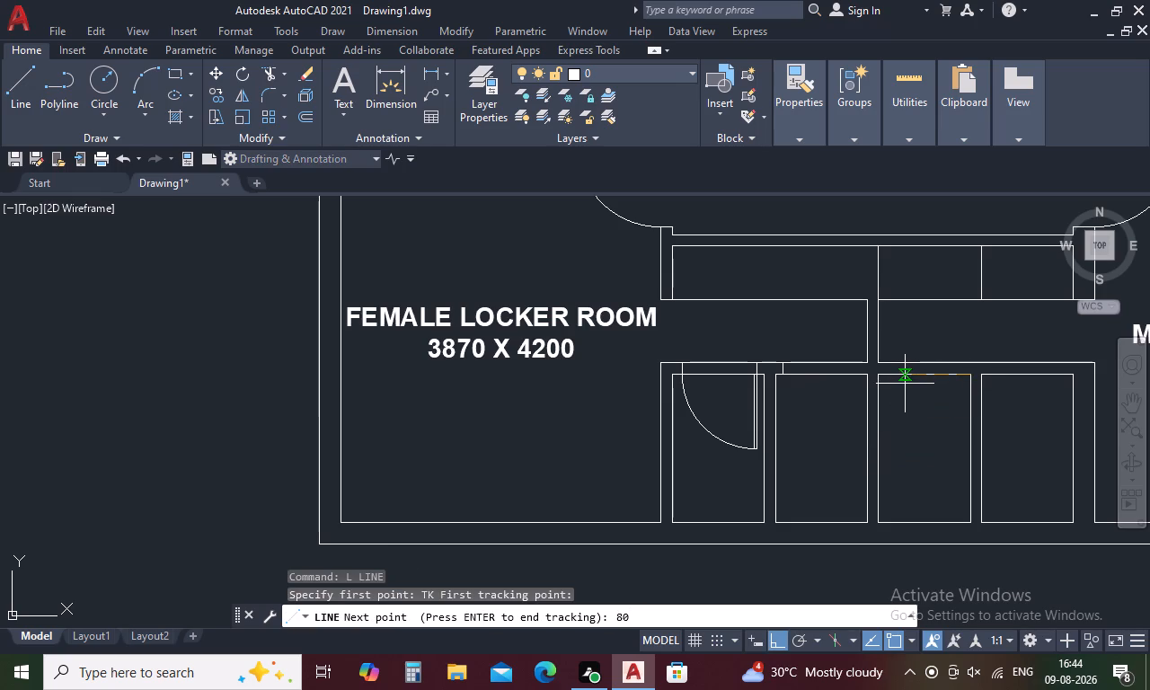
key("space")
key("space")
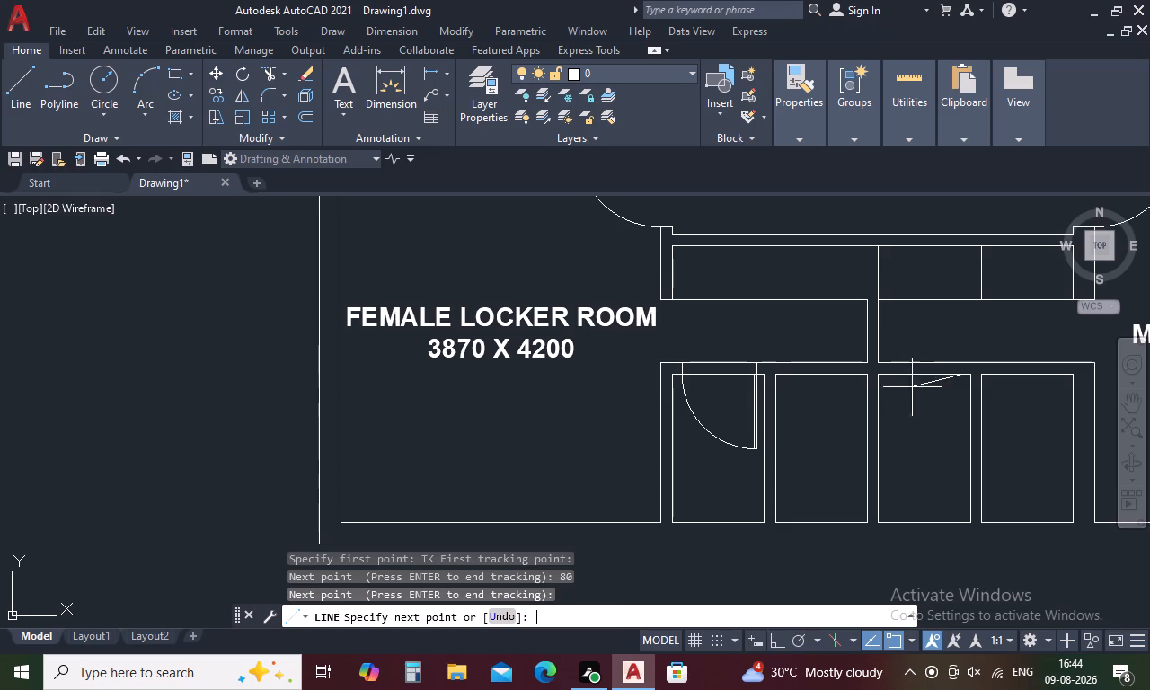
scroll(969, 356, "up", 2)
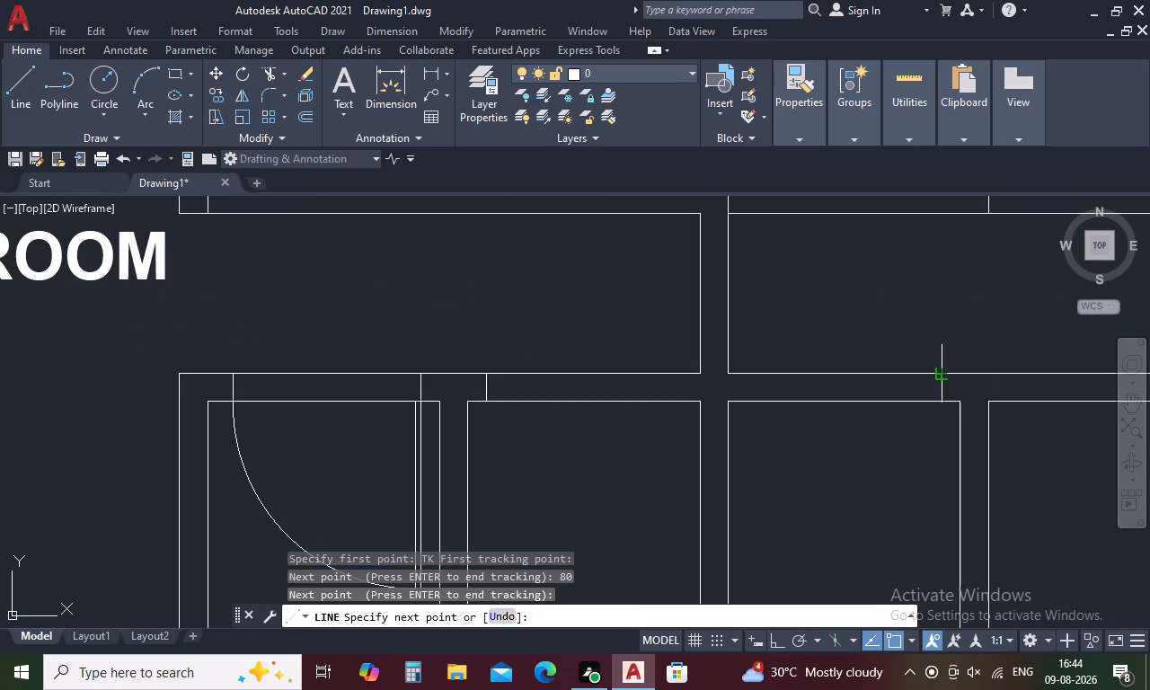
left_click(938, 375)
key("Escape")
scroll(951, 341, "down", 1)
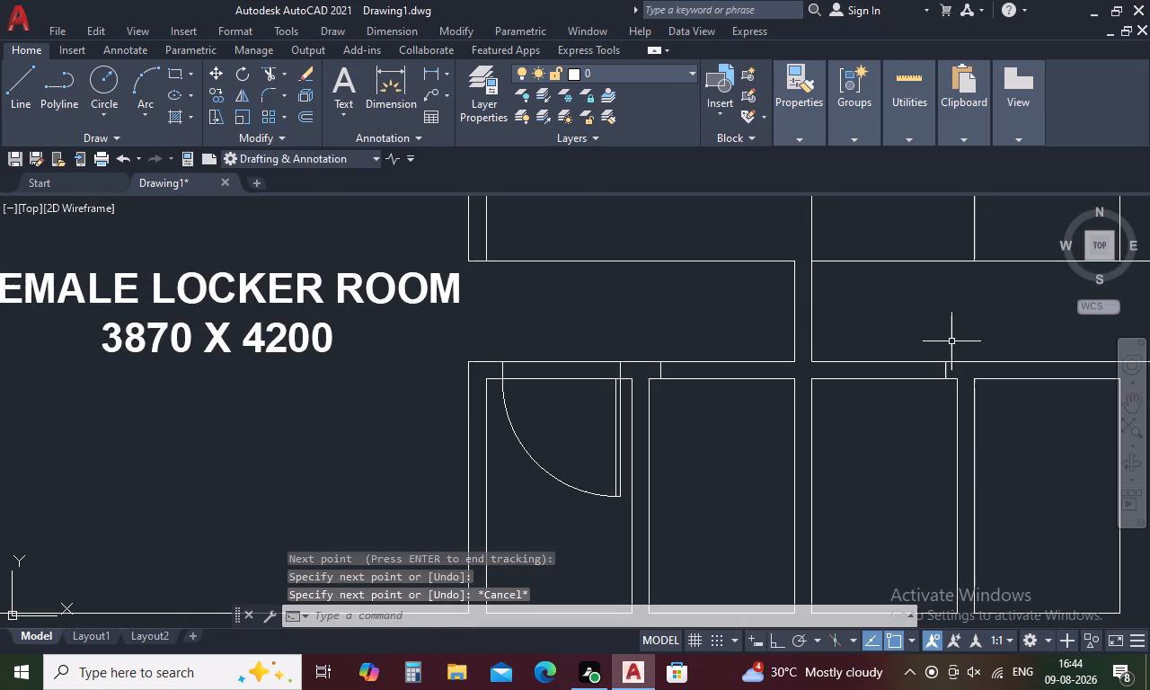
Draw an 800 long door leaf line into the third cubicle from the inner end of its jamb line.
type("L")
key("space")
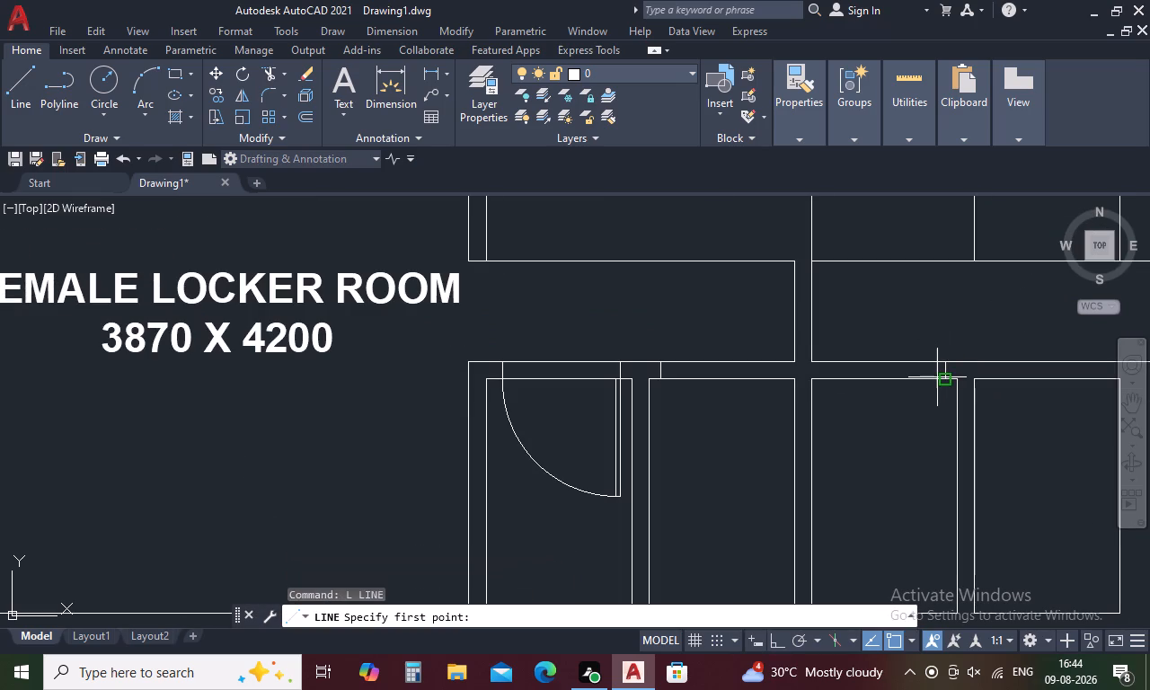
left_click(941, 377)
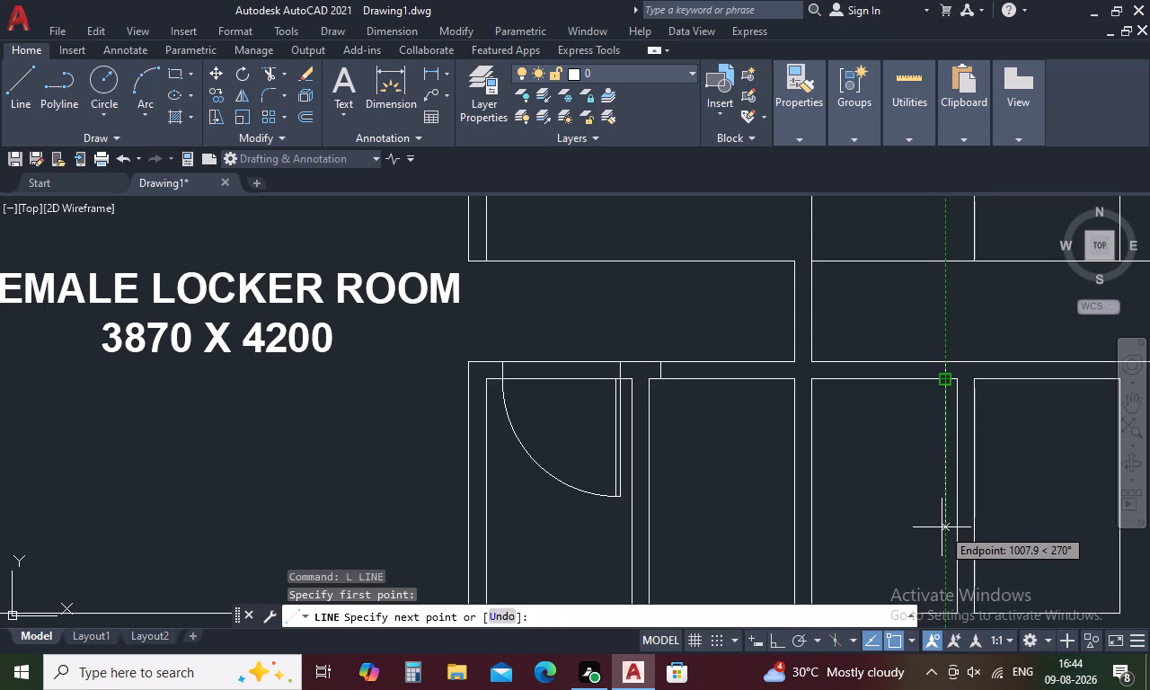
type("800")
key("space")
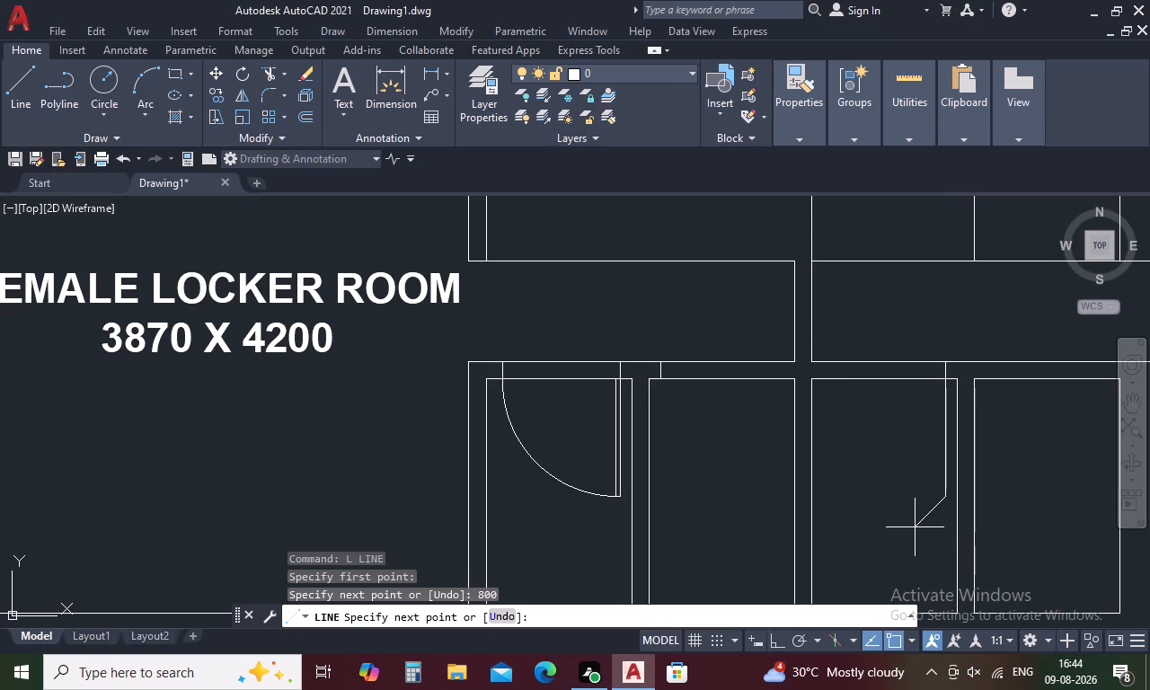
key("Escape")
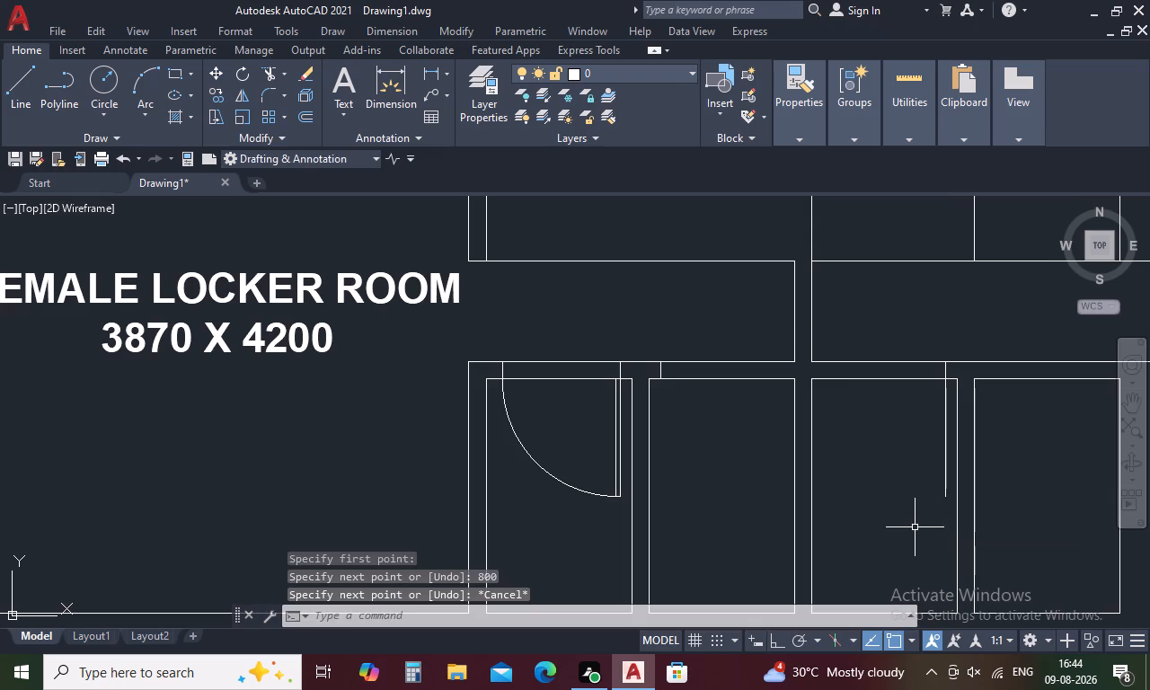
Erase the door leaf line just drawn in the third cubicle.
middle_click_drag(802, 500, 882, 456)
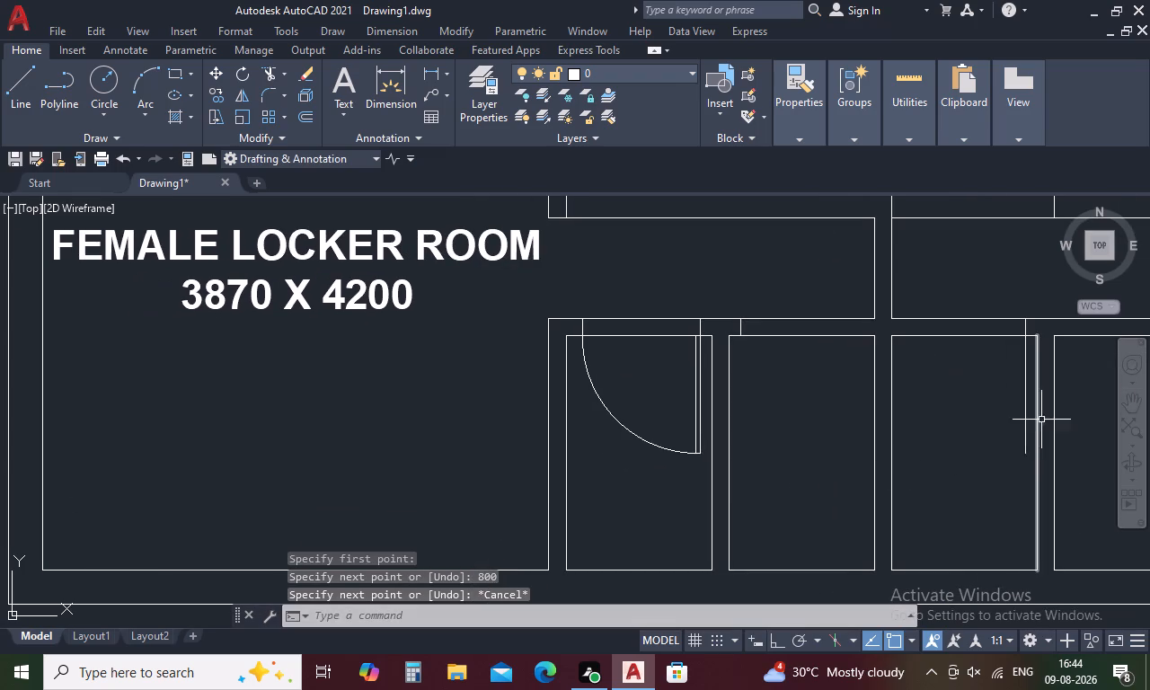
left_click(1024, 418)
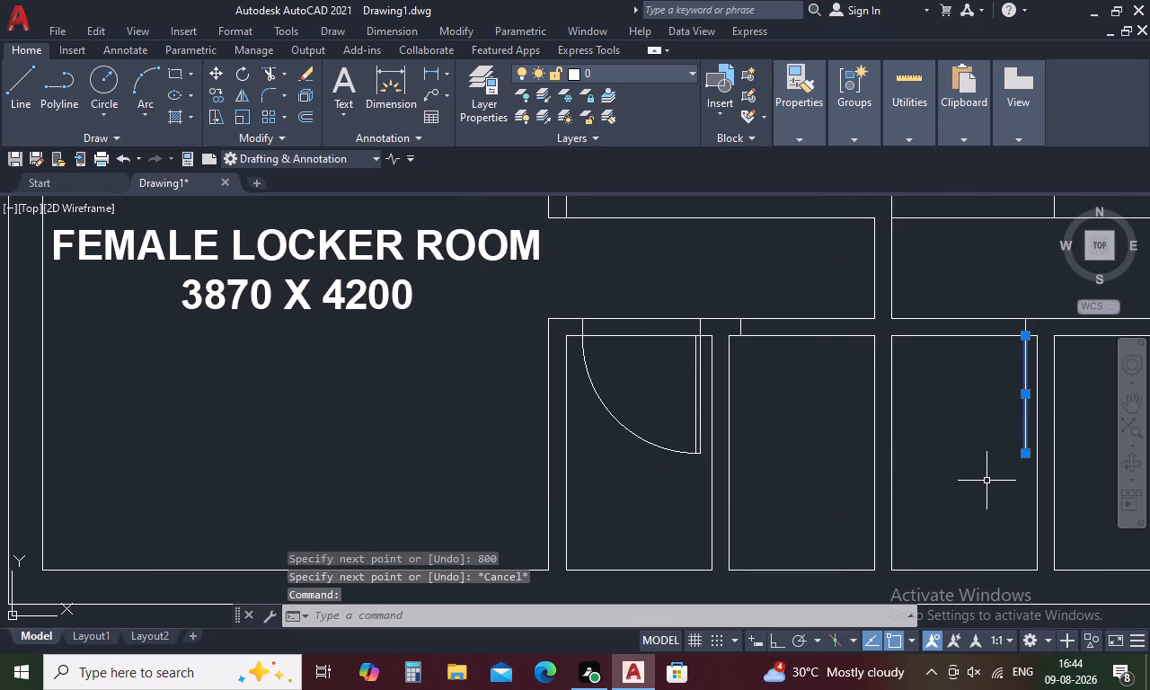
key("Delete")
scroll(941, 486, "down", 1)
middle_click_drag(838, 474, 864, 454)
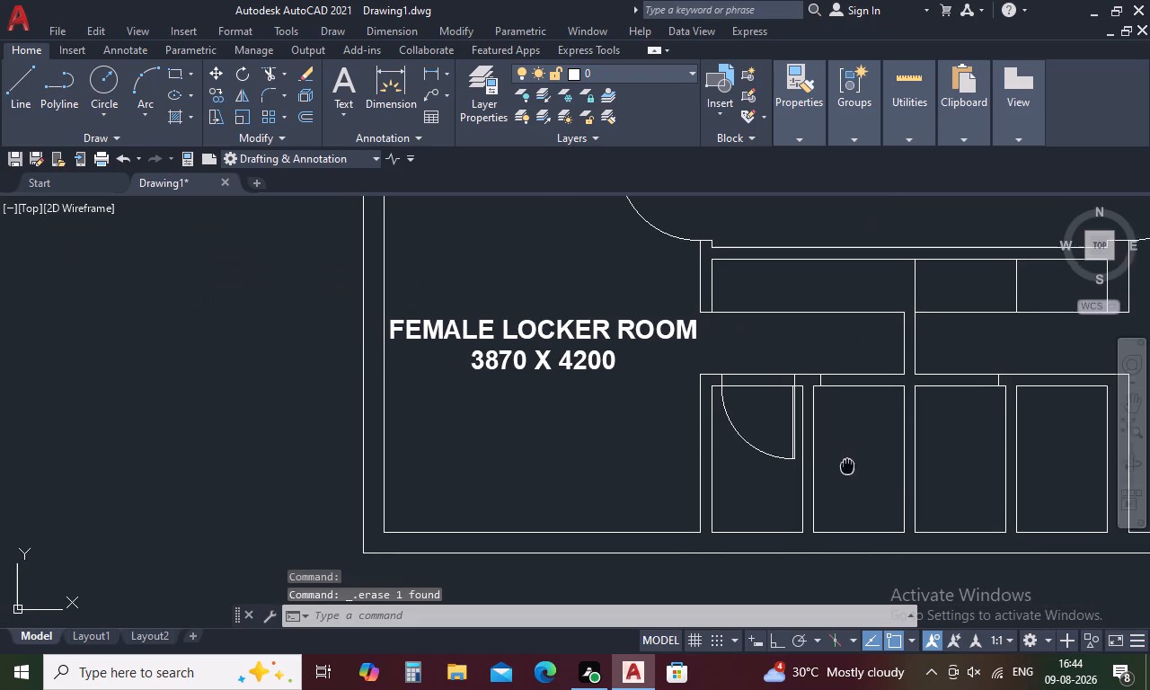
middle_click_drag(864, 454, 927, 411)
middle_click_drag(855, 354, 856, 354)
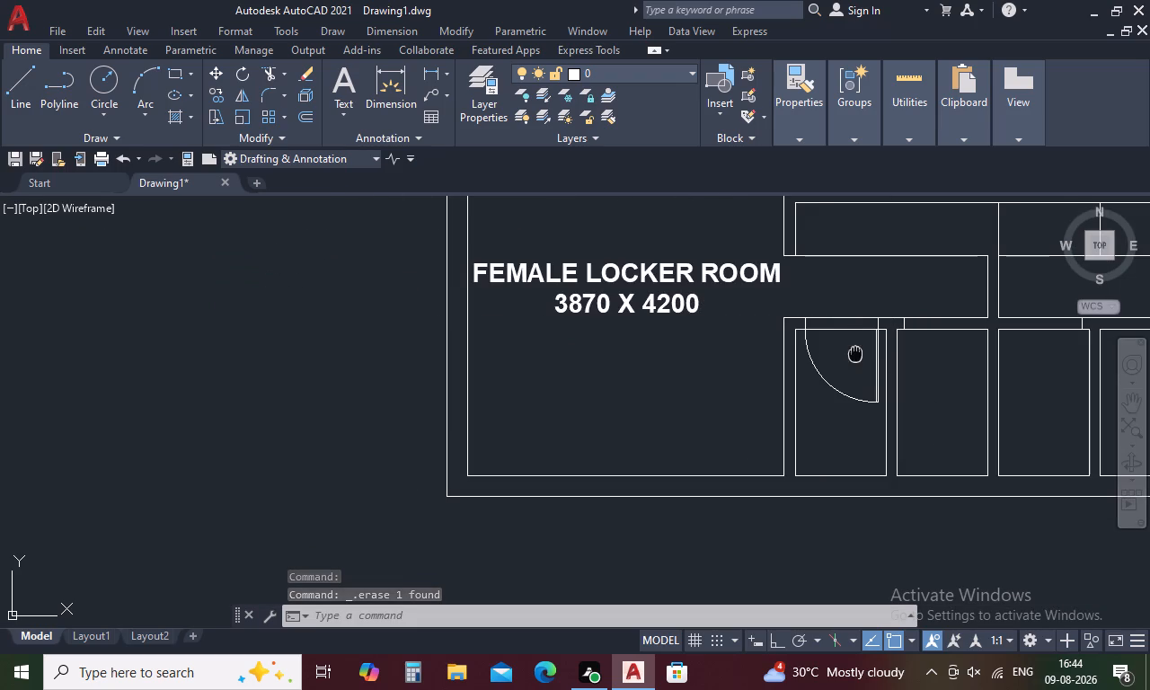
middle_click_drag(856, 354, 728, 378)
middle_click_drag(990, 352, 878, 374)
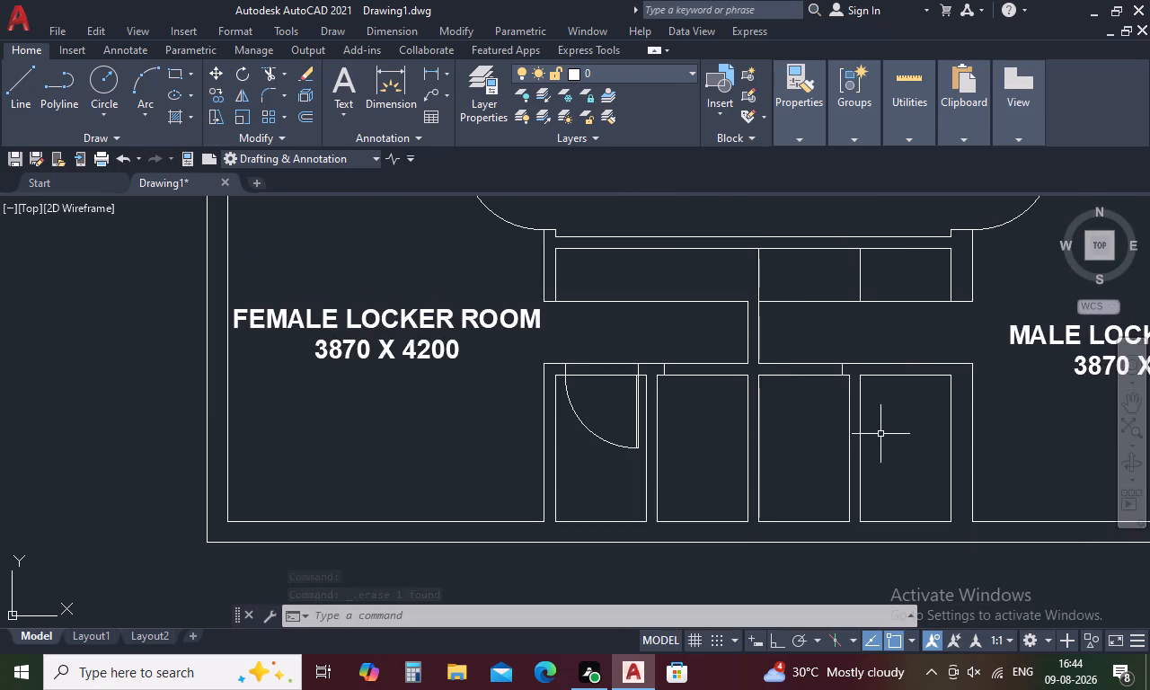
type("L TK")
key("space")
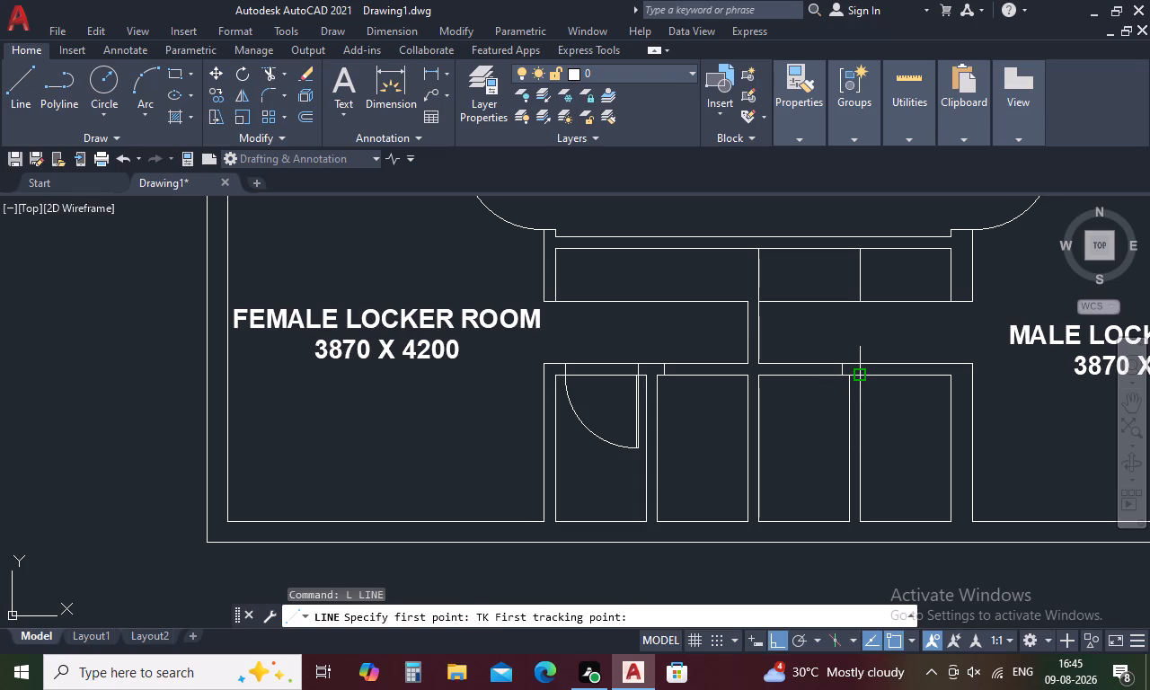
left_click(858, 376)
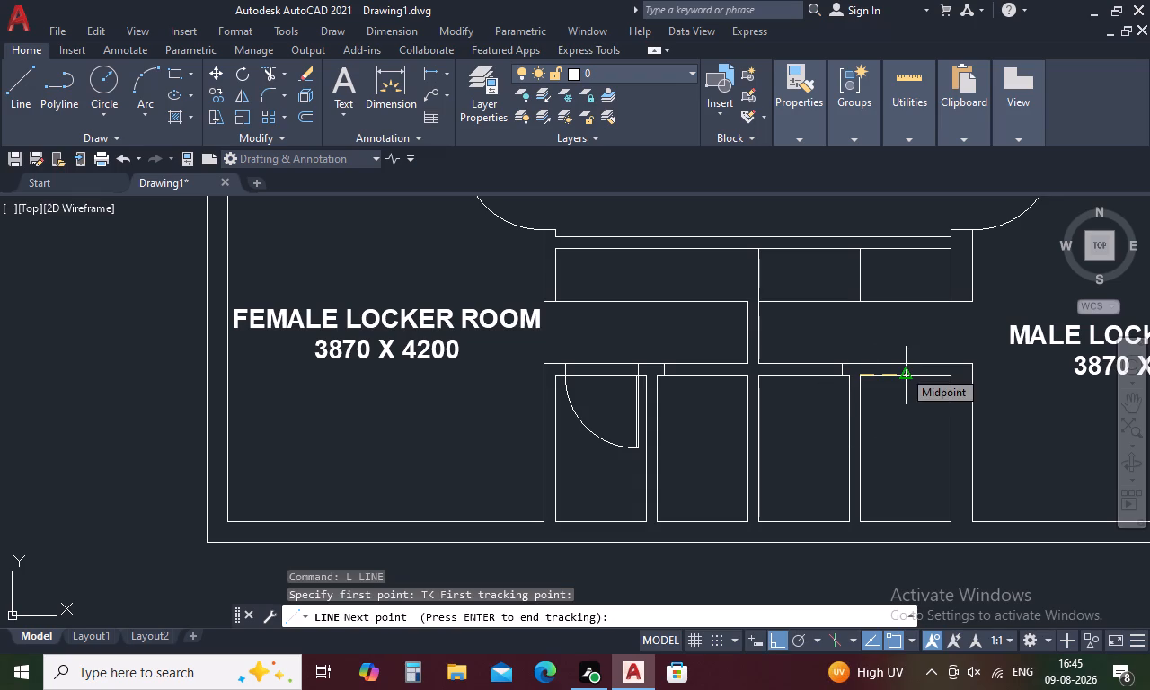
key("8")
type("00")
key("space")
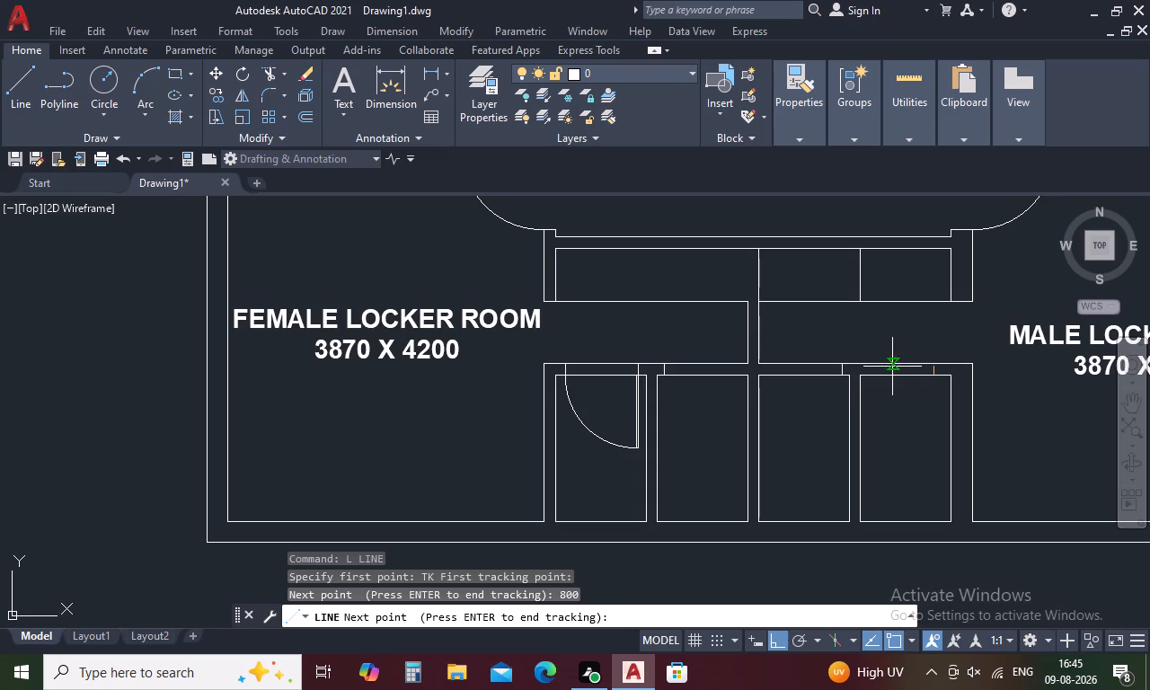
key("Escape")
Draw a jamb line across the fourth cubicle's front wall, starting 80 from its inner corner beside the third cubicle.
type("L TK")
key("space")
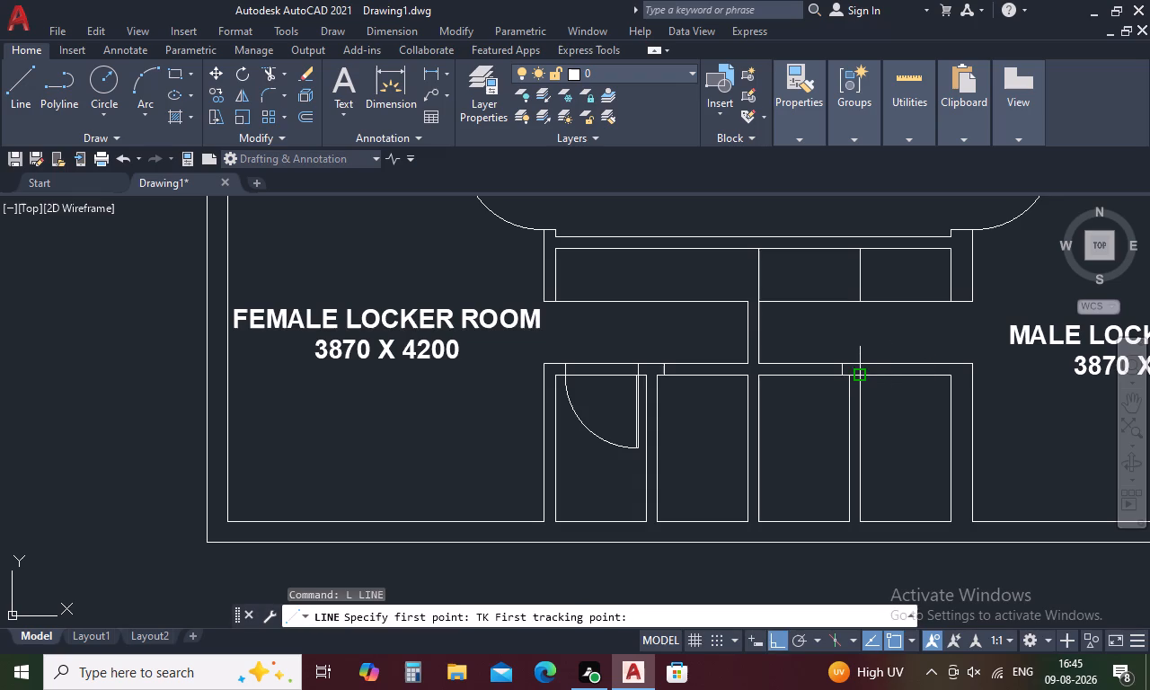
left_click(862, 379)
type("80")
key("space")
key("space")
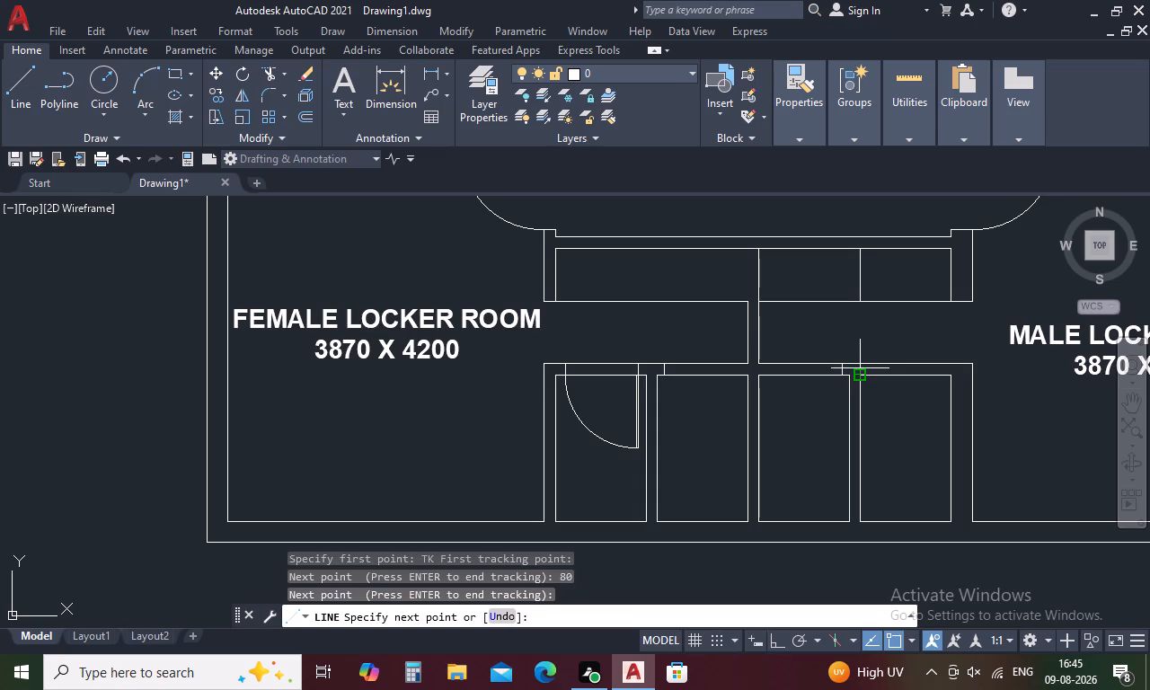
scroll(865, 357, "up", 3)
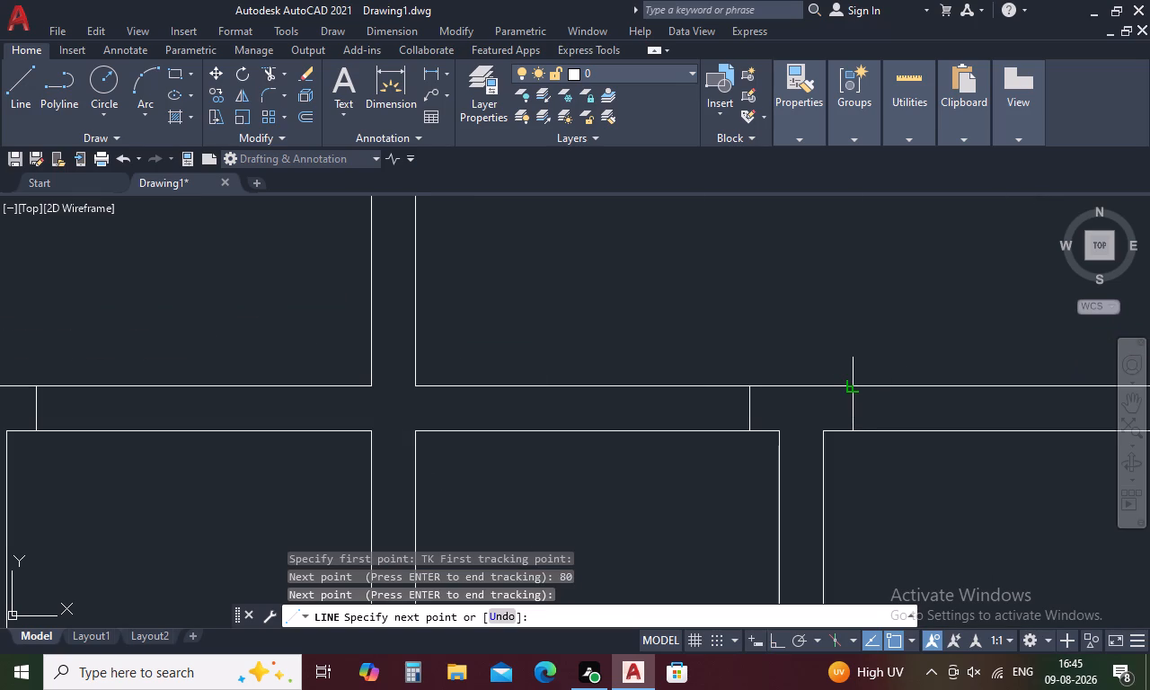
left_click(851, 384)
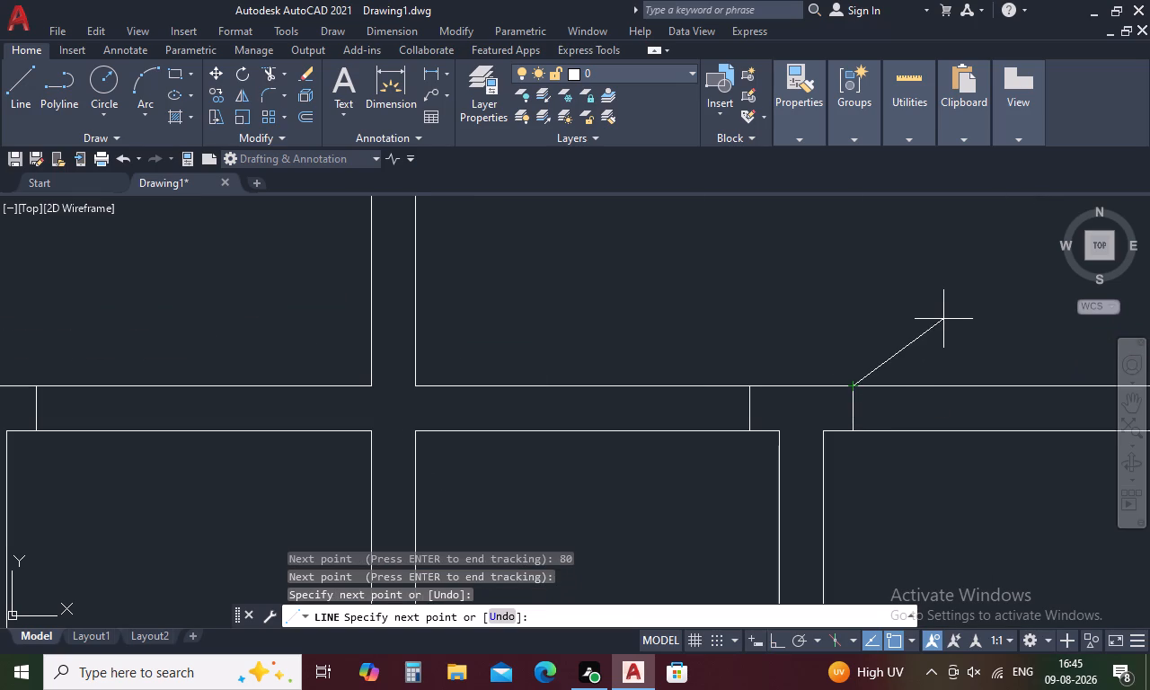
key("Escape")
Copy the first cubicle's door leaf, swing arc and far jamb line to the jamb lines of the second and third cubicles.
scroll(942, 321, "down", 3)
middle_click_drag(888, 386, 1013, 385)
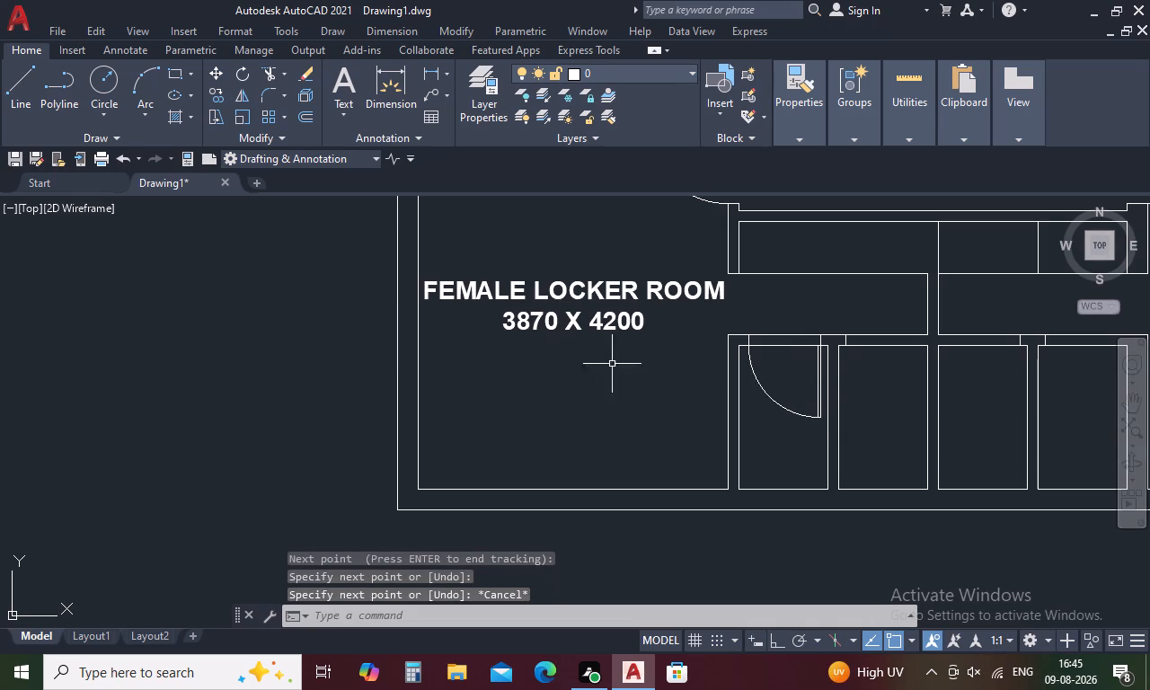
scroll(773, 401, "up", 3)
scroll(789, 354, "down", 1)
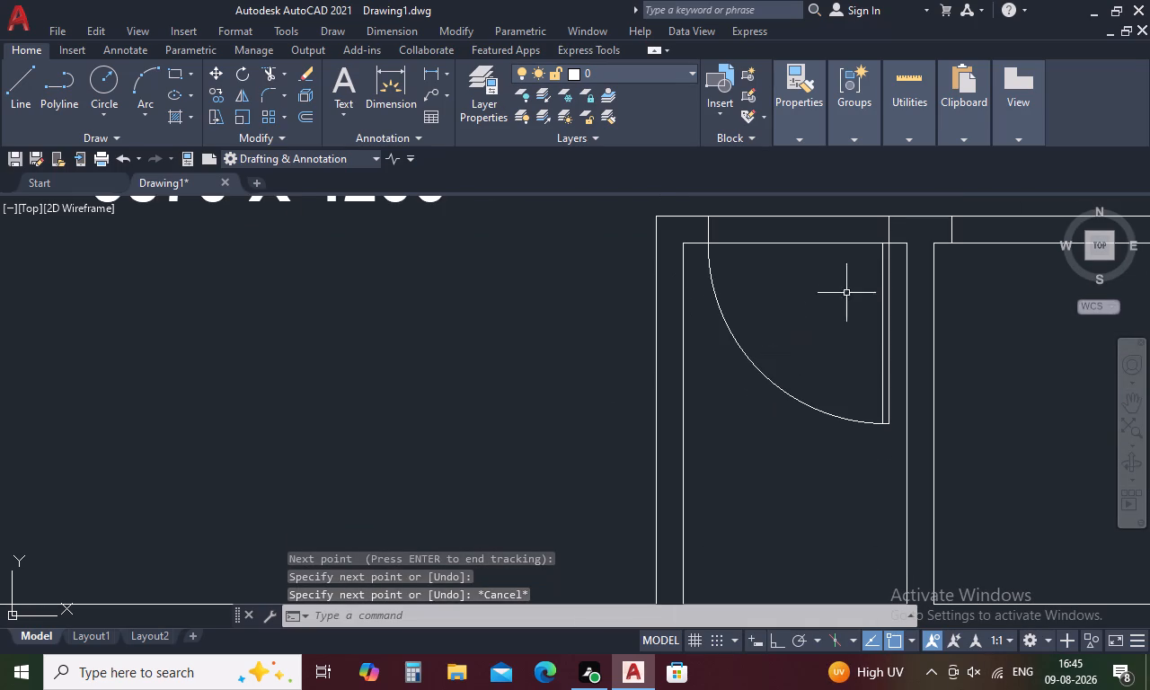
left_click_drag(898, 268, 801, 429)
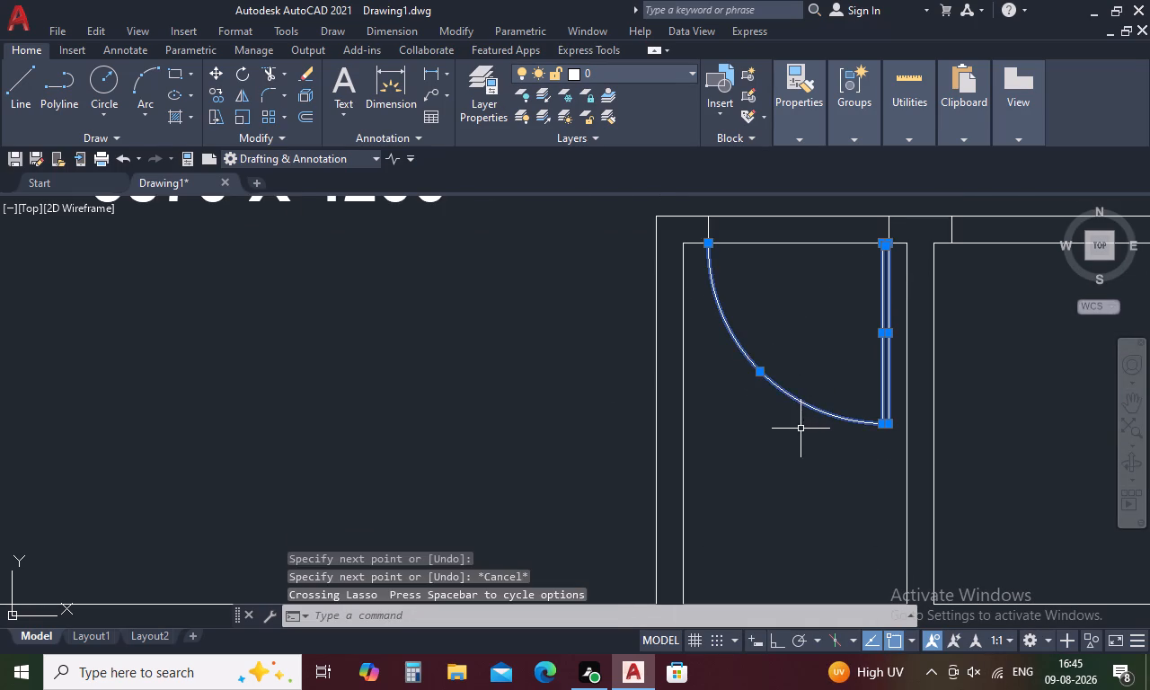
left_click(710, 226)
right_click(770, 290)
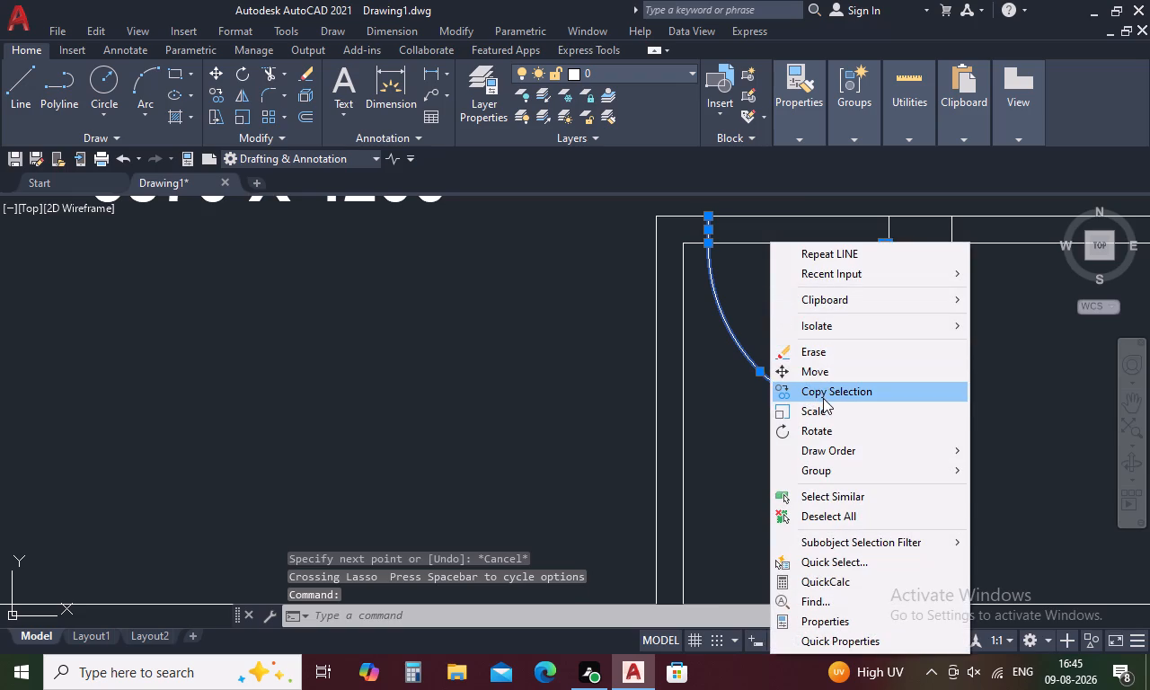
left_click(827, 390)
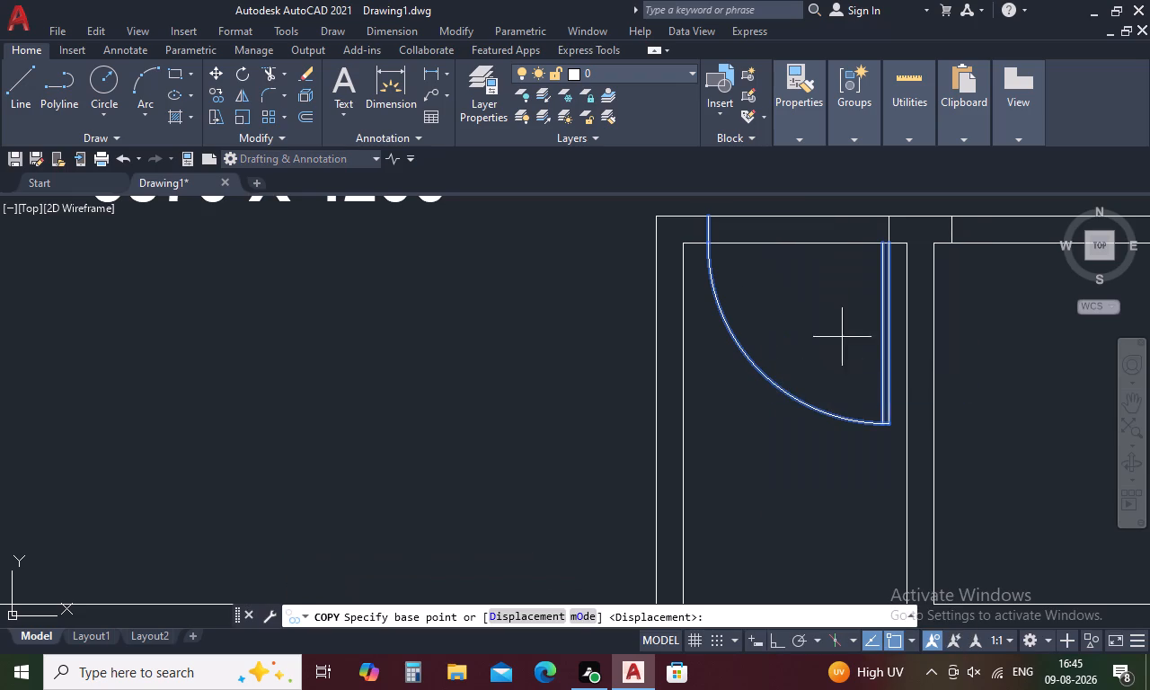
left_click(894, 245)
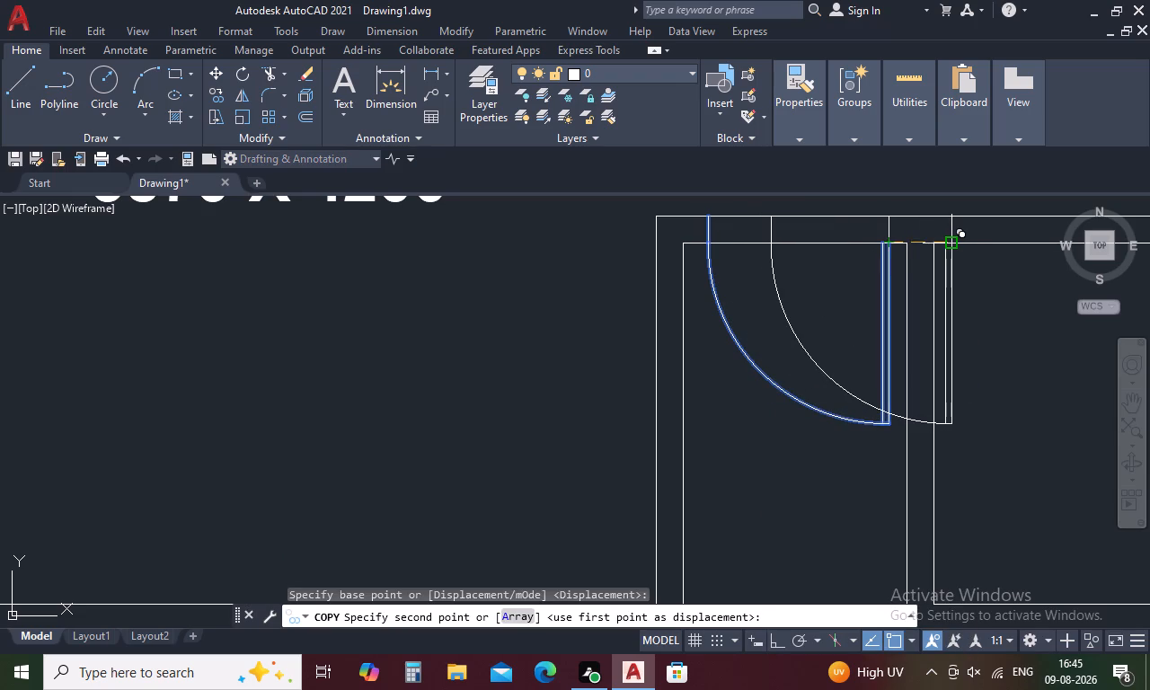
scroll(956, 243, "up", 3)
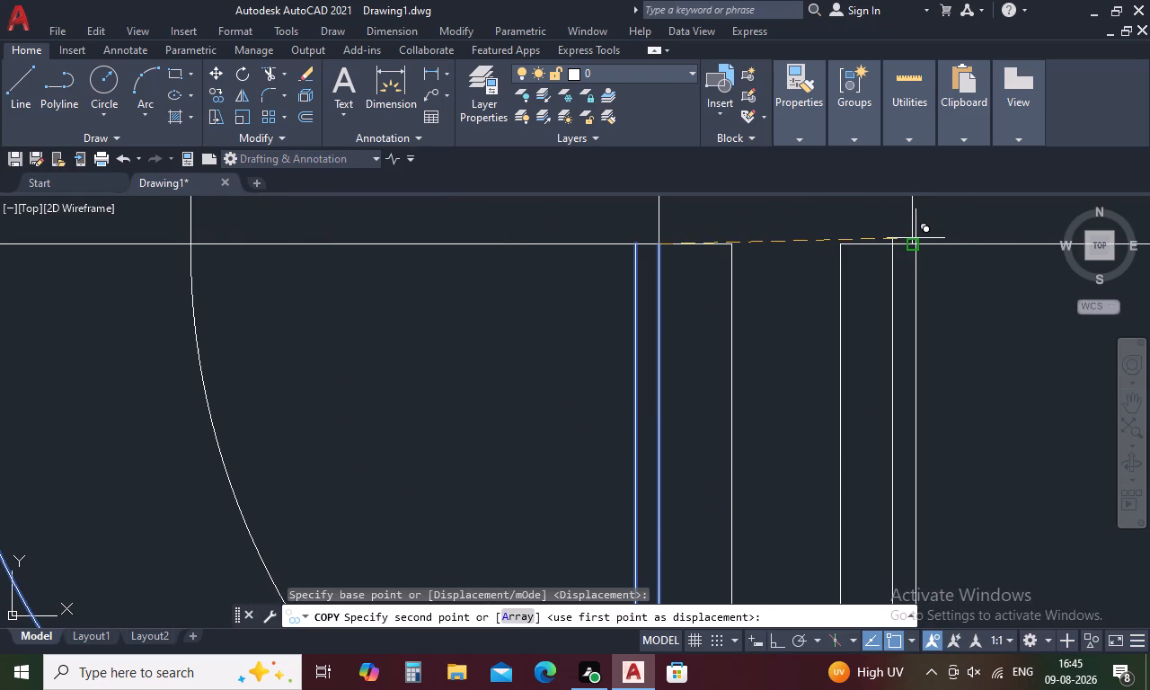
left_click(912, 245)
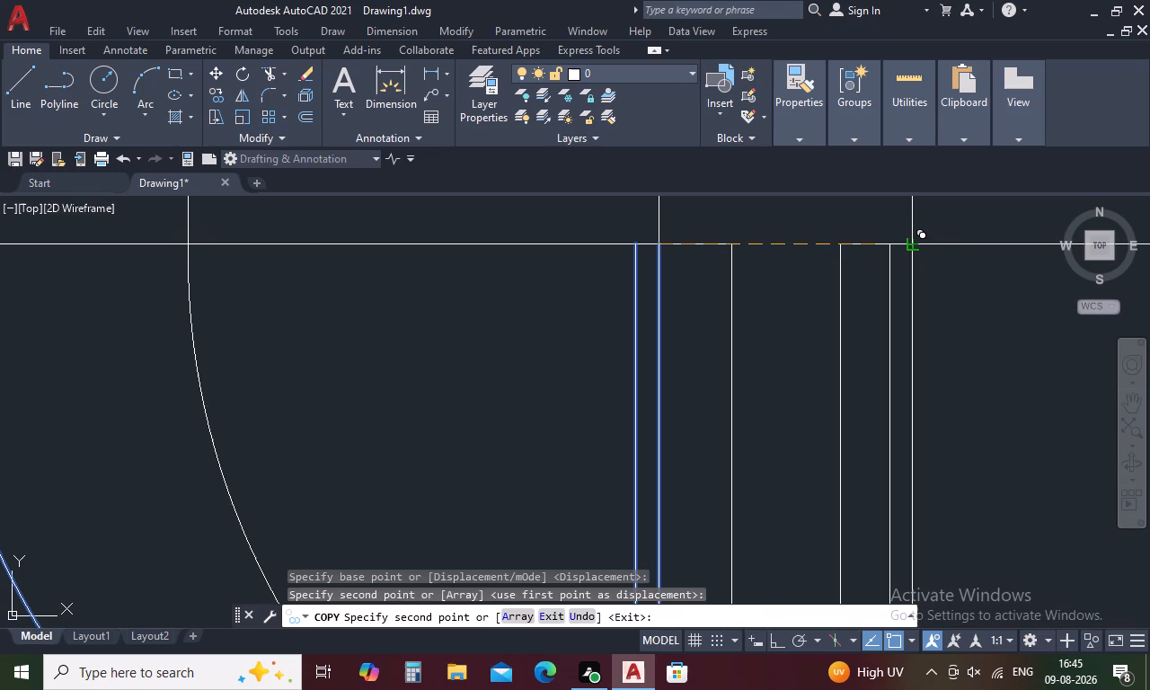
scroll(912, 245, "down", 3)
middle_click_drag(961, 264, 579, 297)
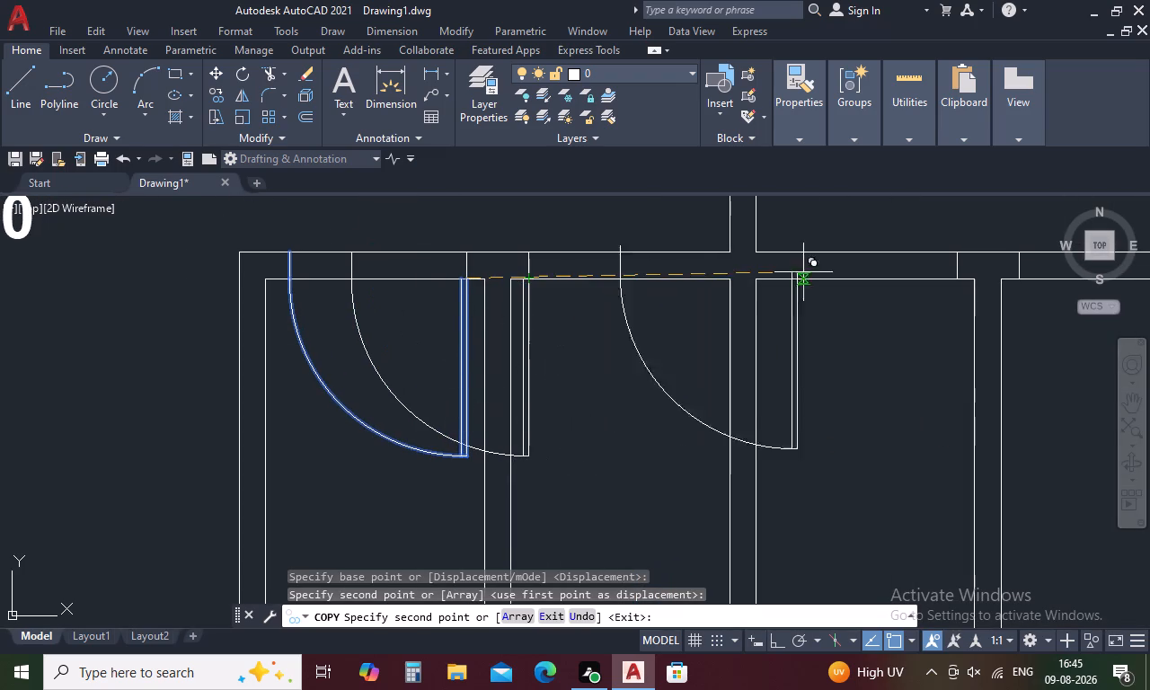
left_click(954, 279)
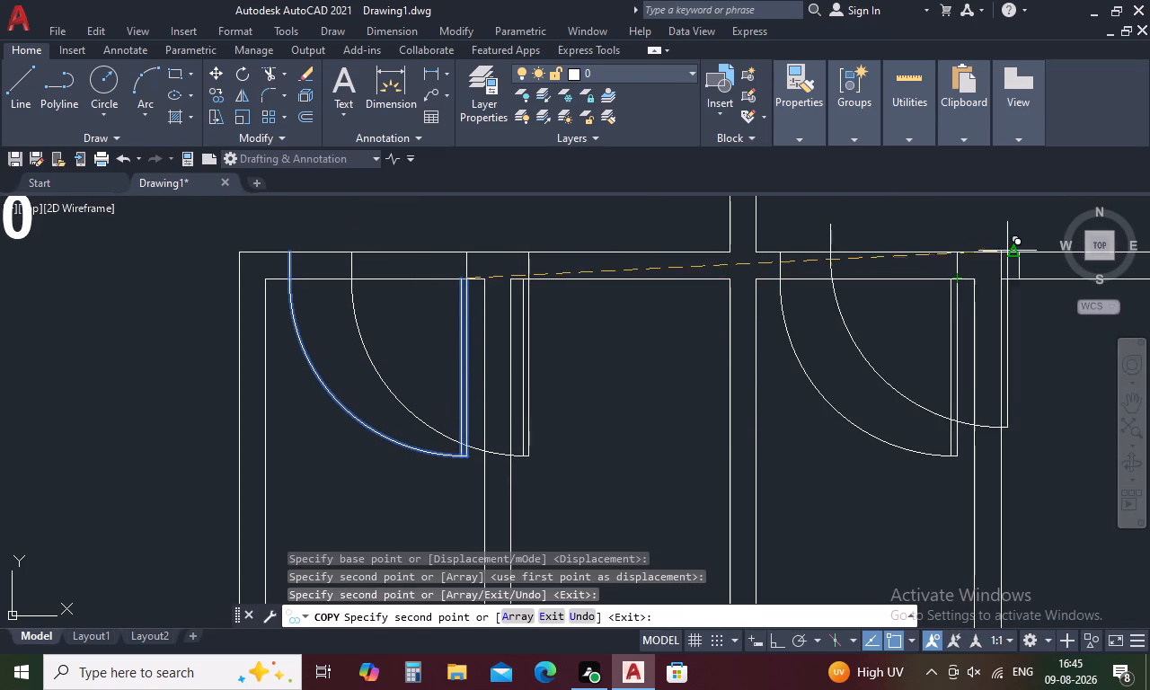
key("Escape")
Mirror the second cubicle's copied door and jamb line about its hinge-side leaf line, erasing the source objects.
middle_click_drag(617, 385, 757, 310)
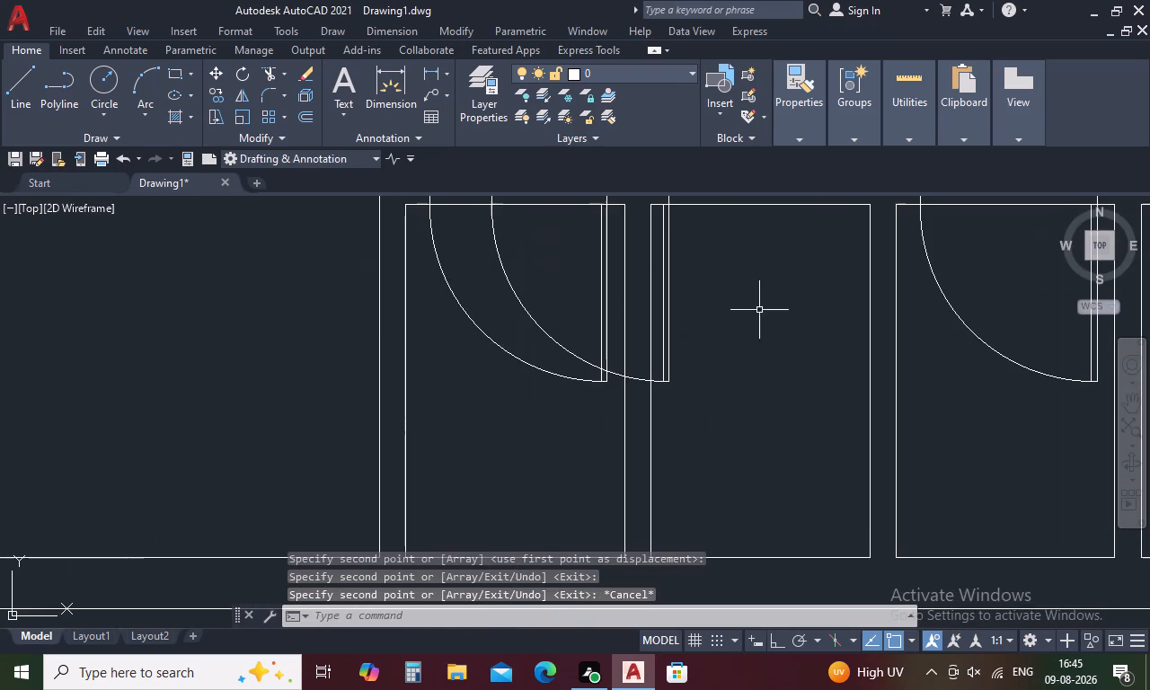
left_click_drag(699, 315, 652, 391)
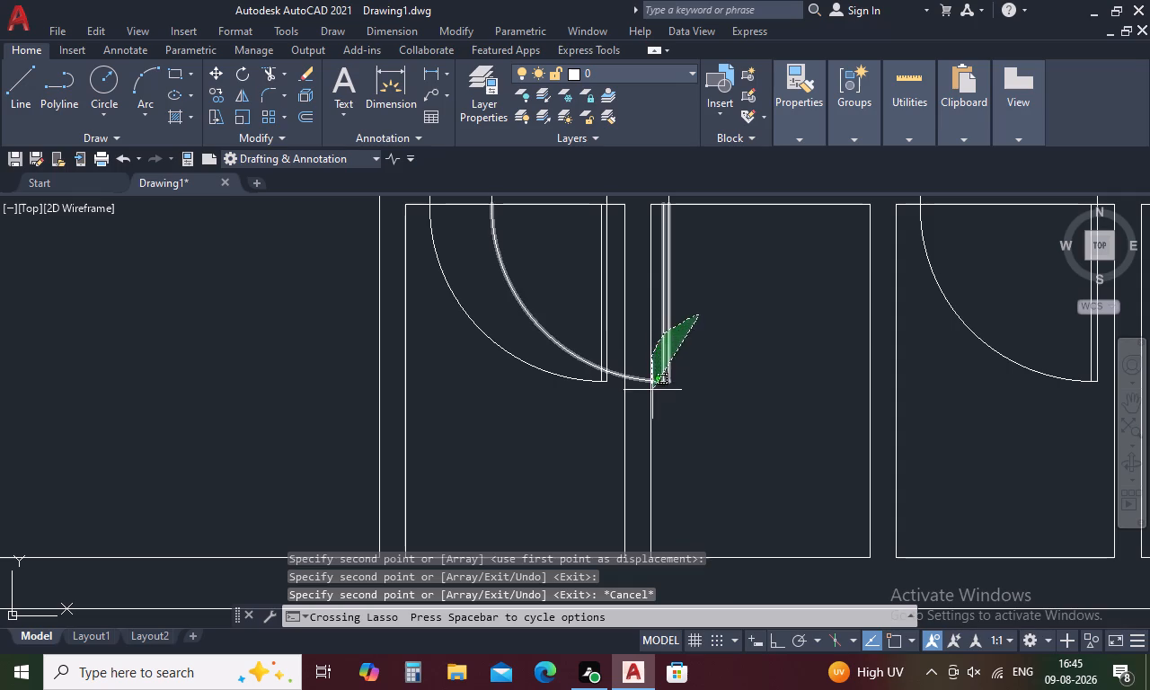
left_click_drag(652, 391, 654, 392)
middle_click_drag(478, 261, 474, 349)
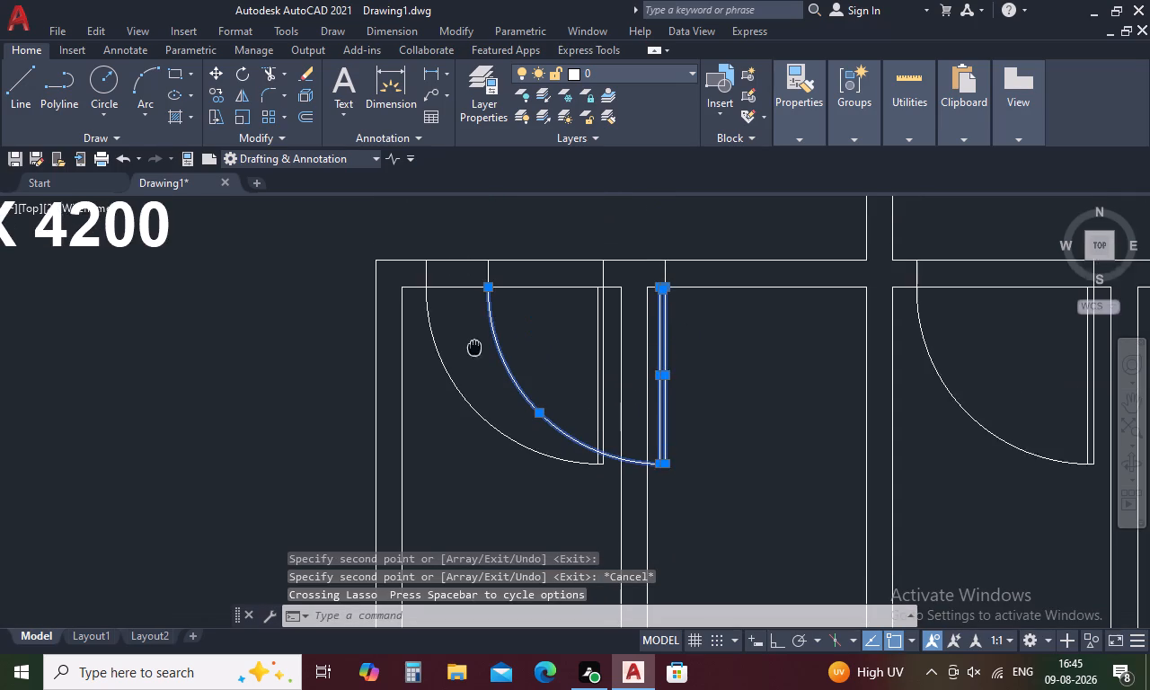
middle_click_drag(474, 349, 474, 352)
left_click(489, 277)
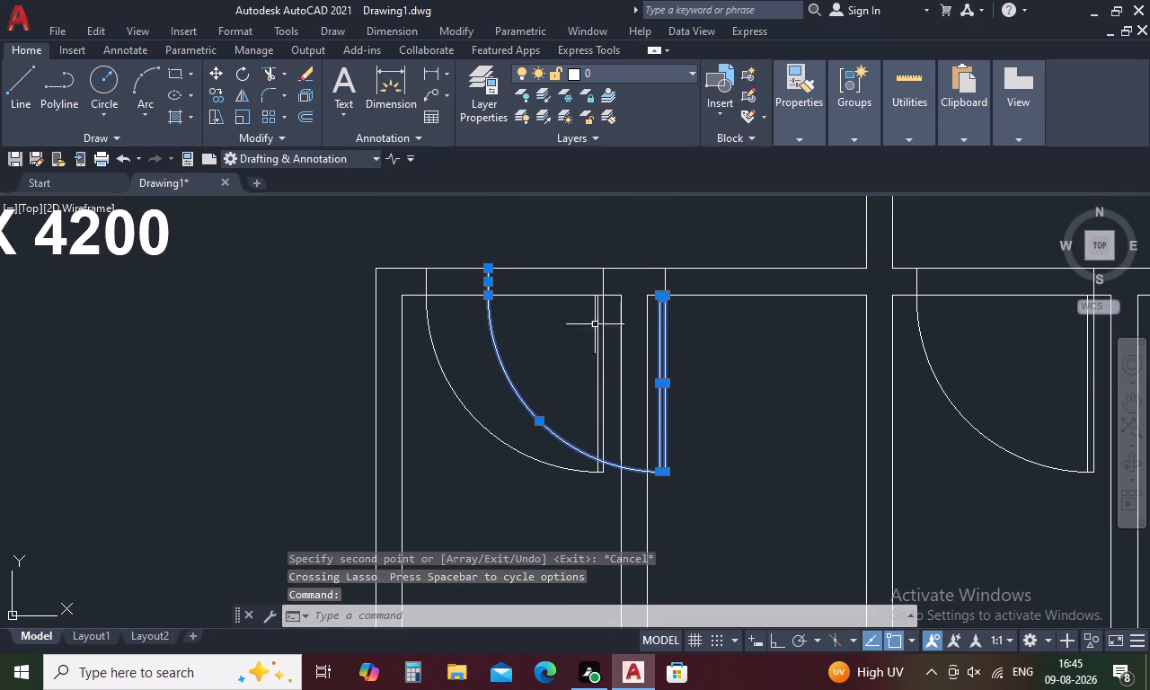
key("m")
key("i")
key("space")
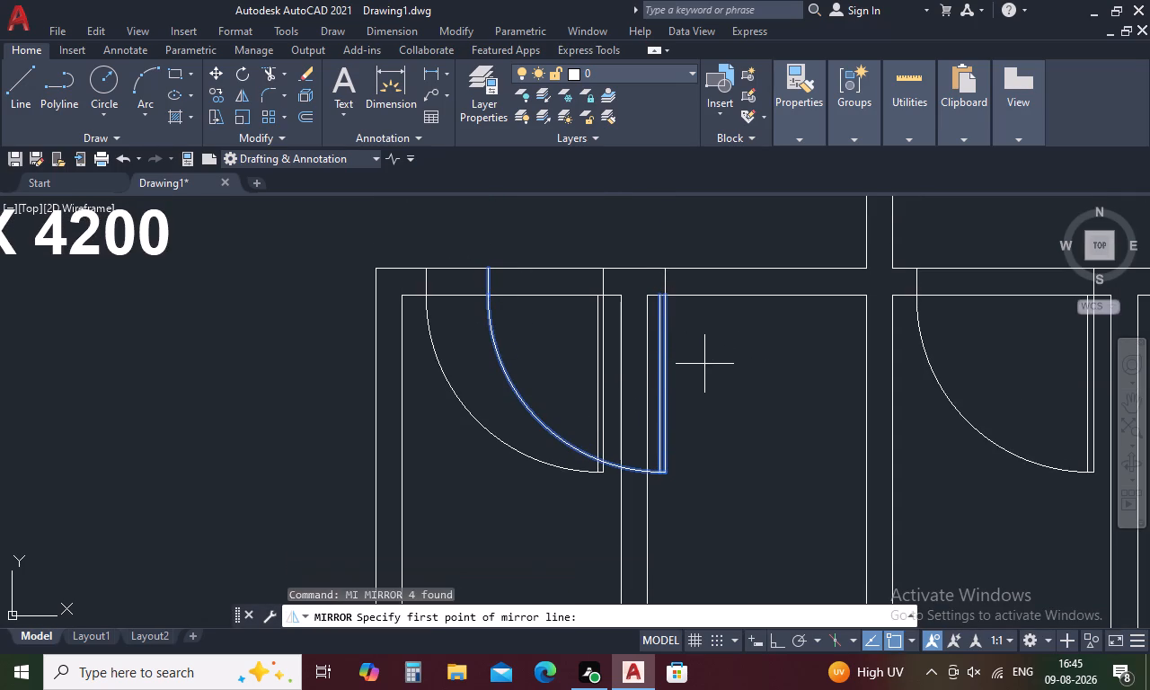
left_click(666, 297)
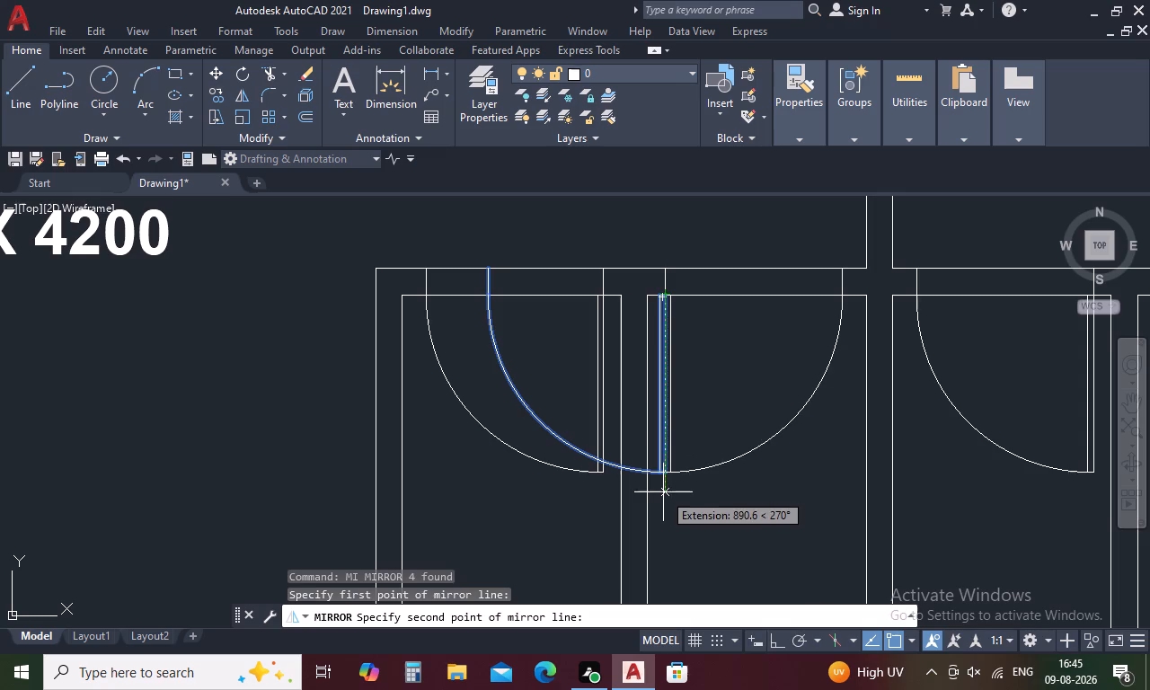
left_click(666, 476)
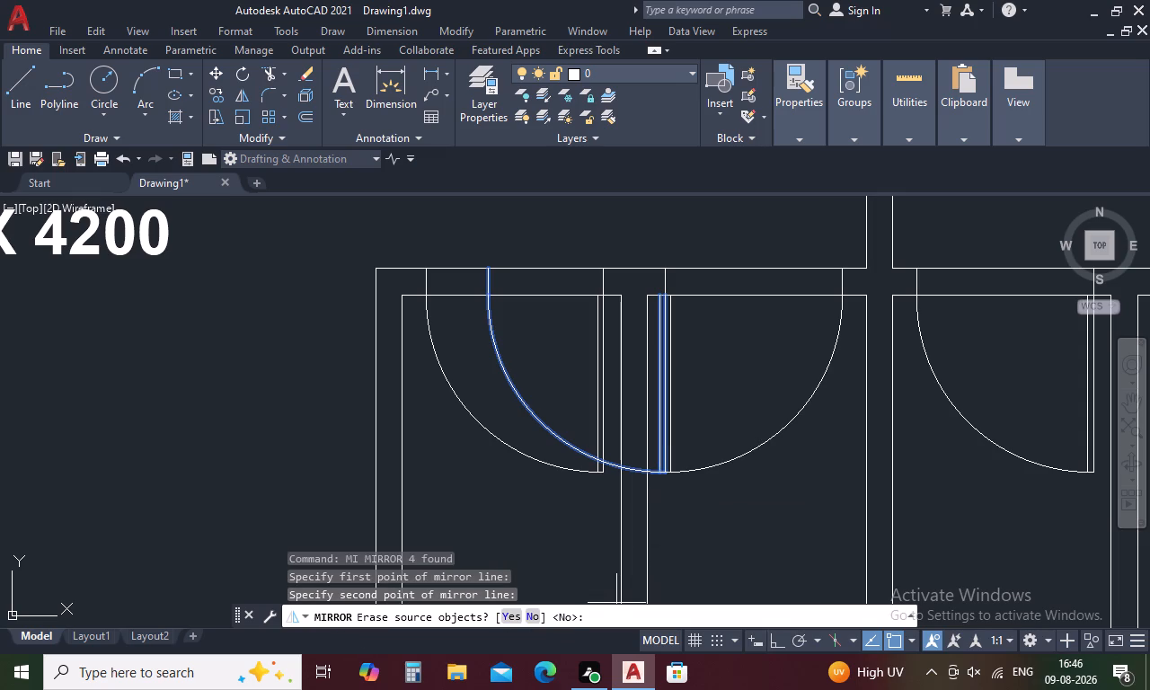
left_click(515, 617)
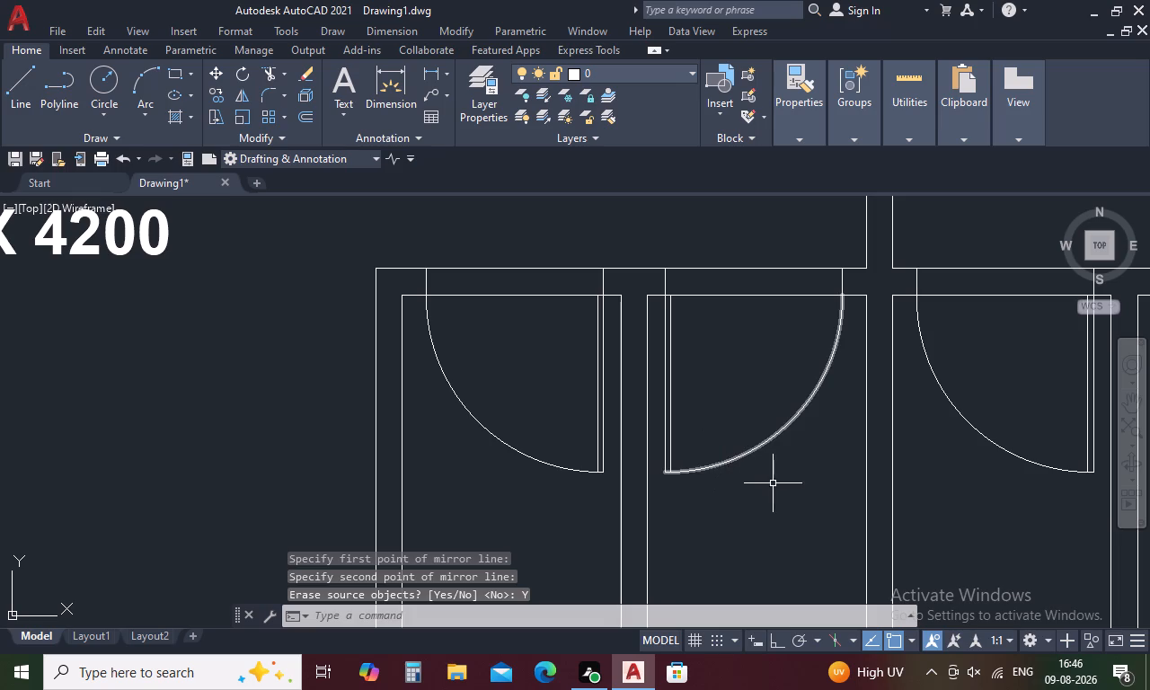
Copy the second cubicle's mirrored door and far jamb line to the fourth cubicle's jamb line.
left_click_drag(774, 485, 665, 353)
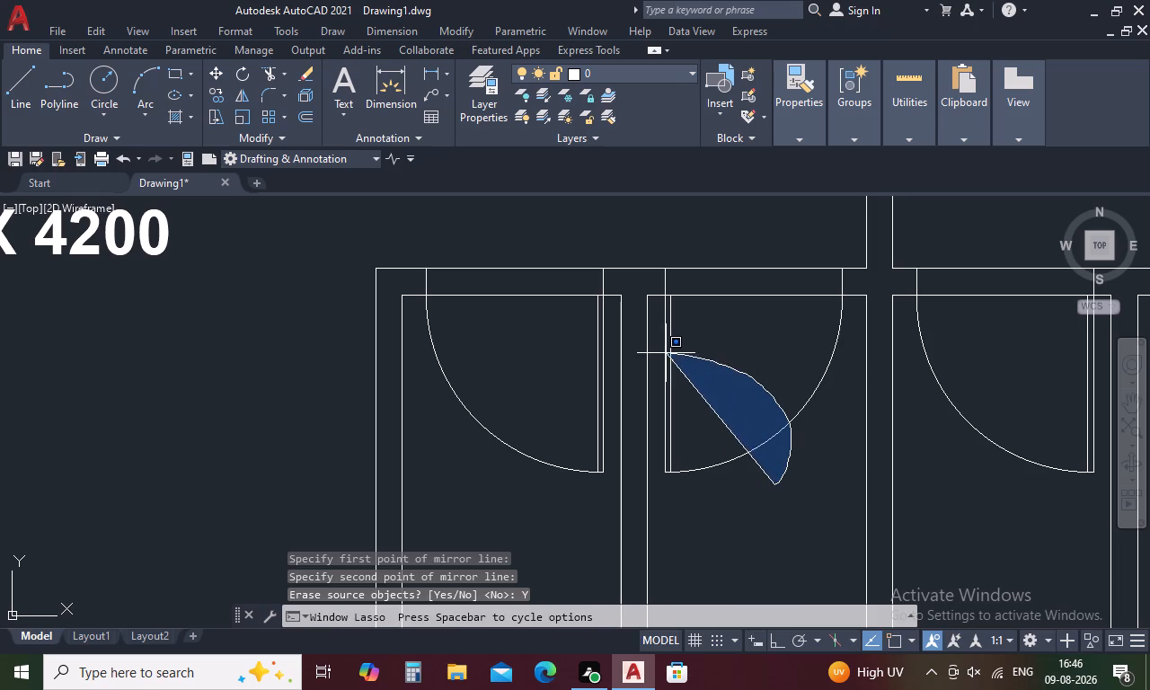
left_click_drag(665, 353, 659, 353)
left_click_drag(659, 349, 785, 507)
left_click_drag(787, 502, 665, 393)
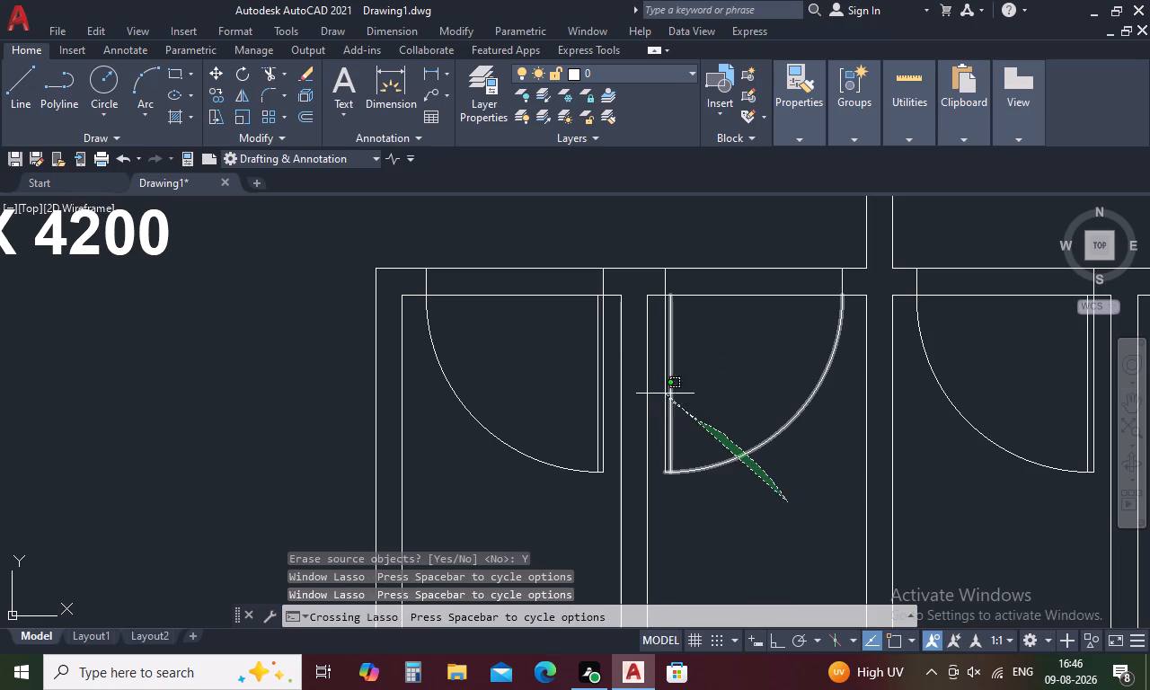
left_click_drag(665, 393, 659, 385)
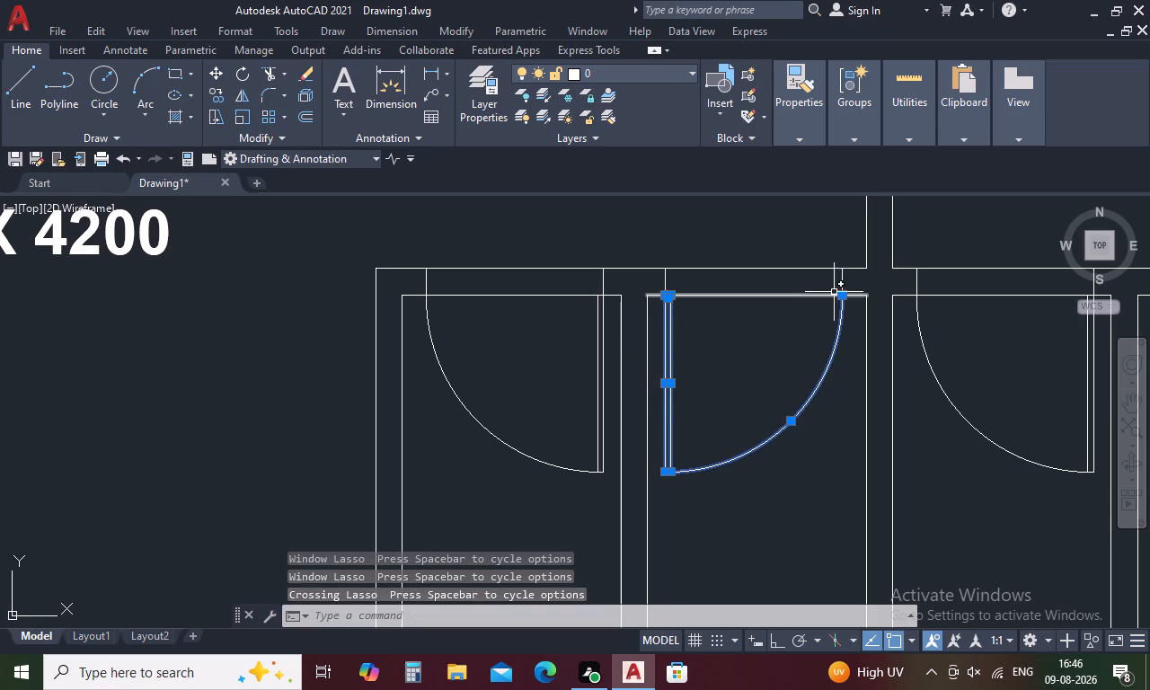
left_click(844, 282)
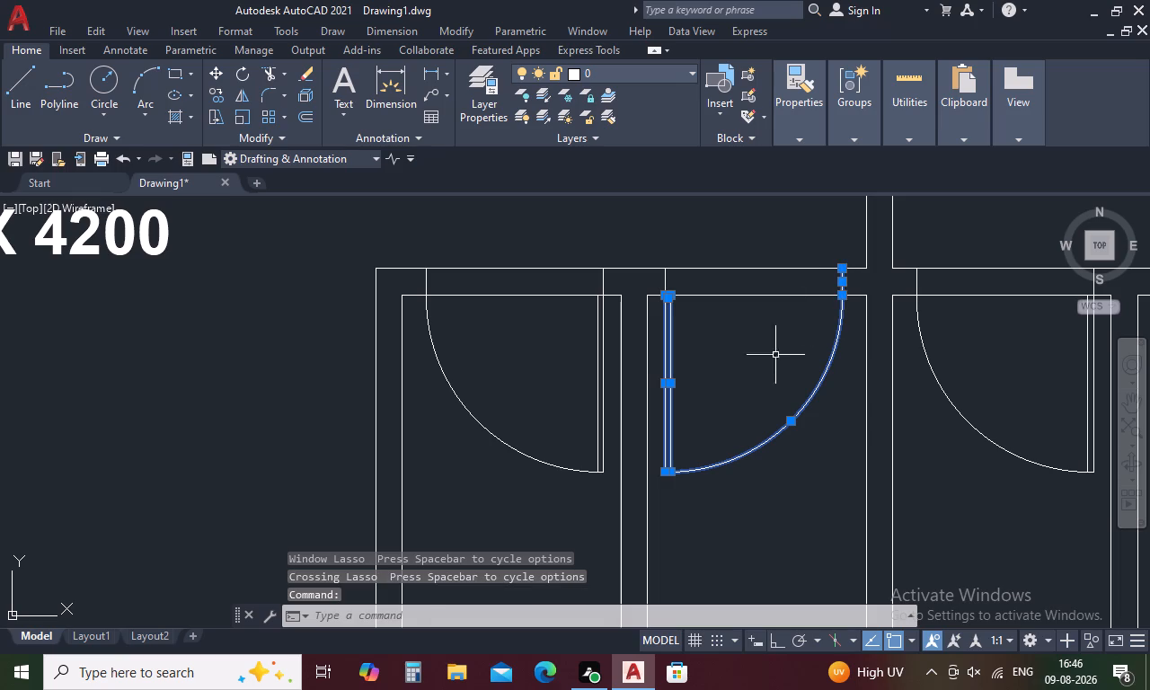
right_click(771, 370)
left_click(794, 395)
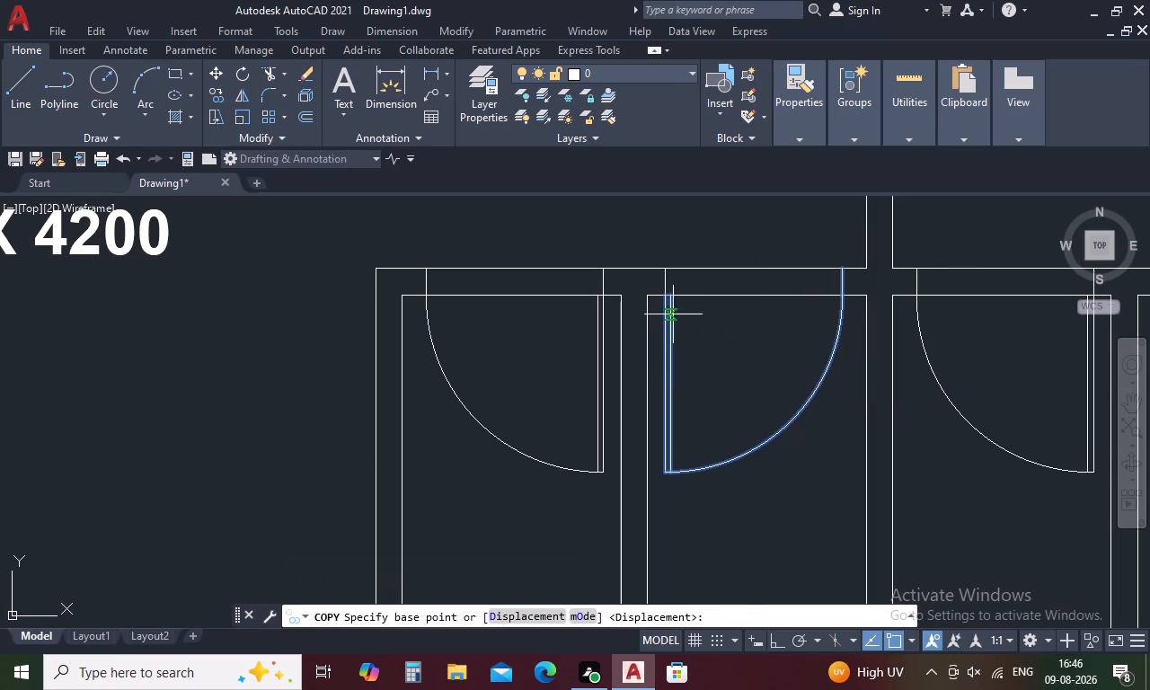
left_click(662, 296)
scroll(702, 285, "down", 3)
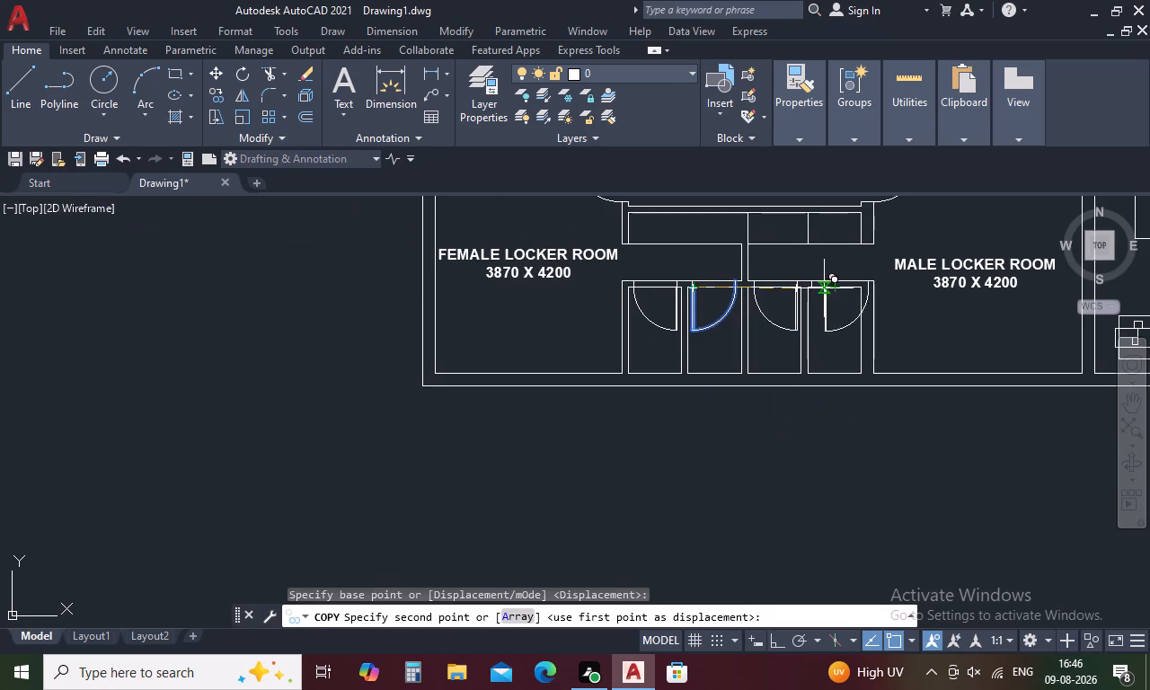
scroll(818, 289, "up", 3)
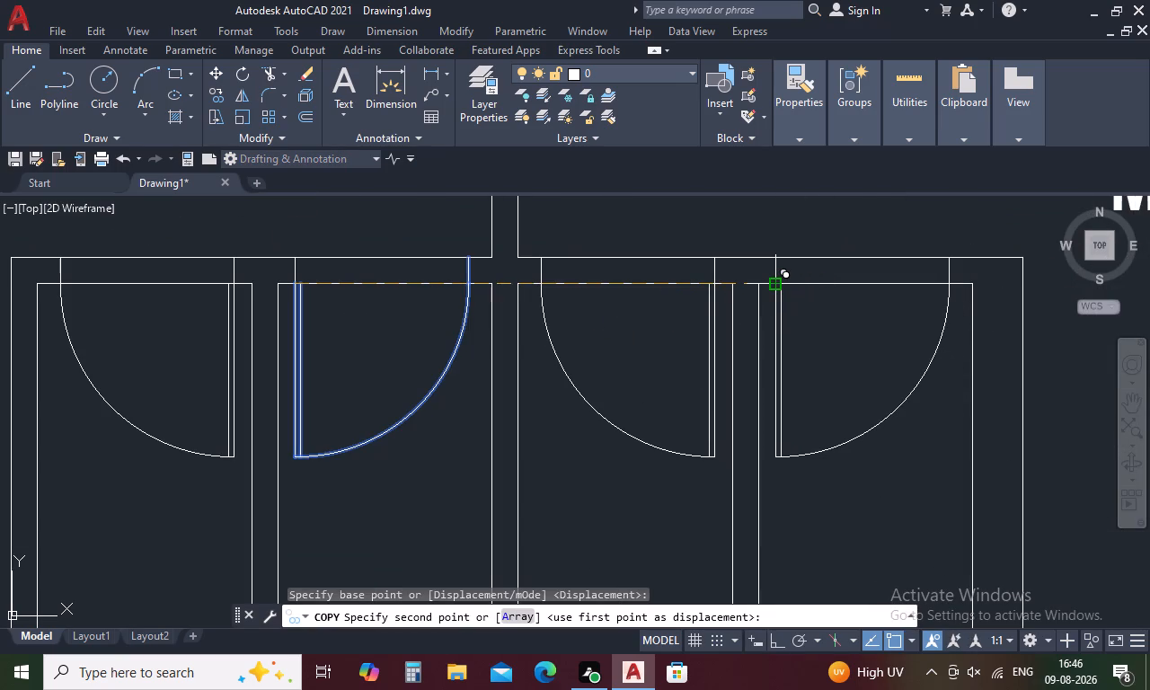
left_click(777, 289)
key("Escape")
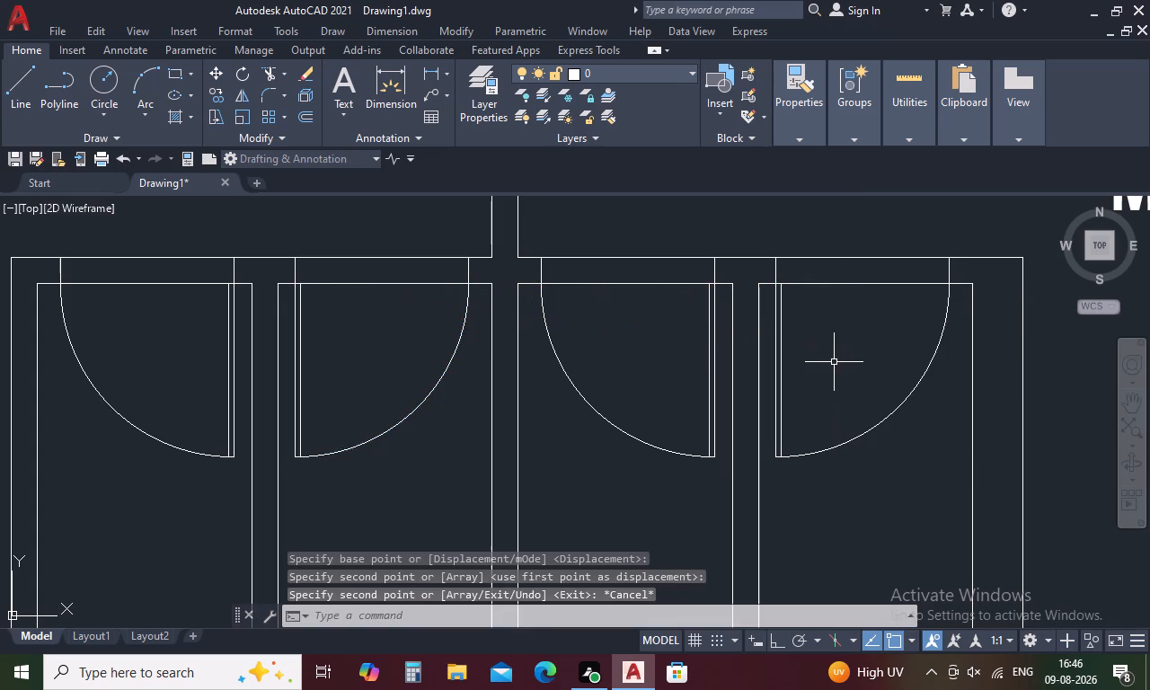
Trim the front wall lines between the jambs to open the doorways of all four cubicles.
type("TR")
key("space")
left_click_drag(853, 240, 853, 307)
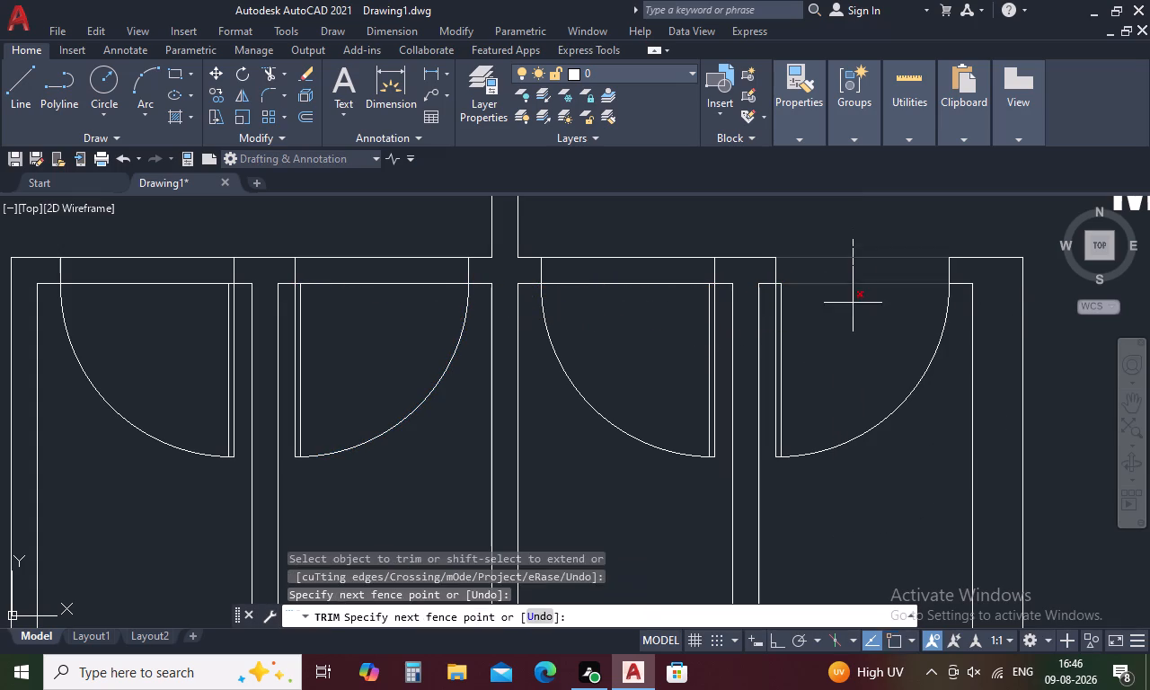
left_click_drag(853, 307, 853, 308)
left_click_drag(634, 234, 624, 306)
middle_click_drag(648, 311, 778, 333)
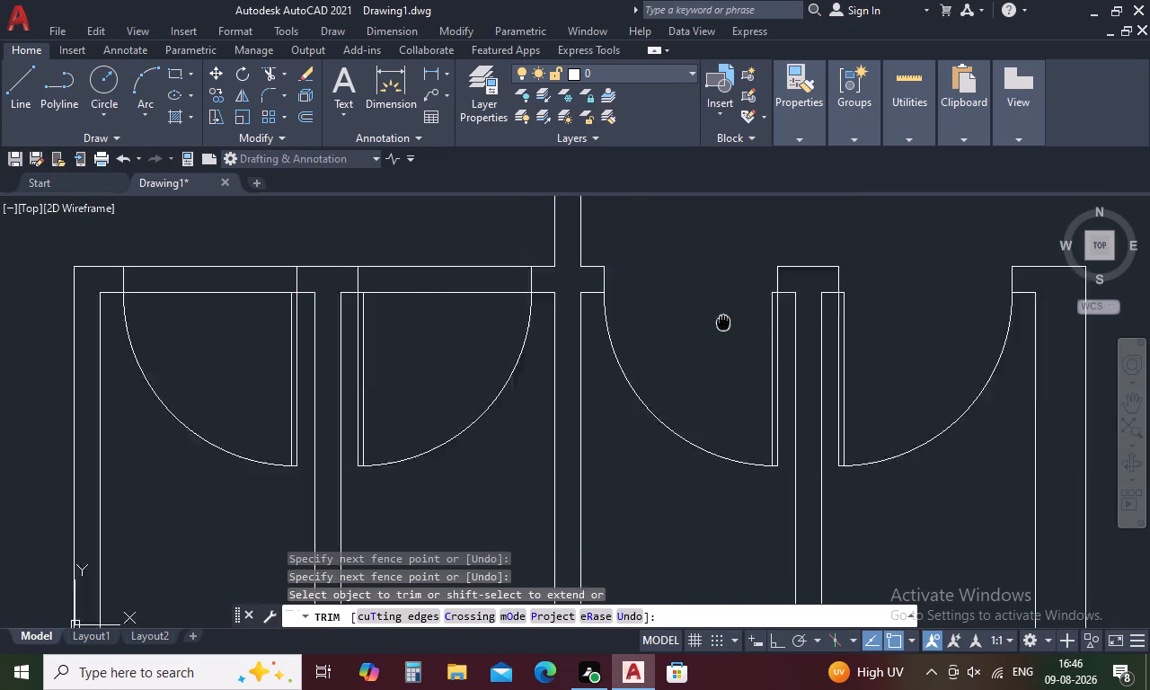
middle_click_drag(778, 333, 844, 345)
left_click_drag(613, 260, 590, 334)
middle_click_drag(587, 347, 777, 355)
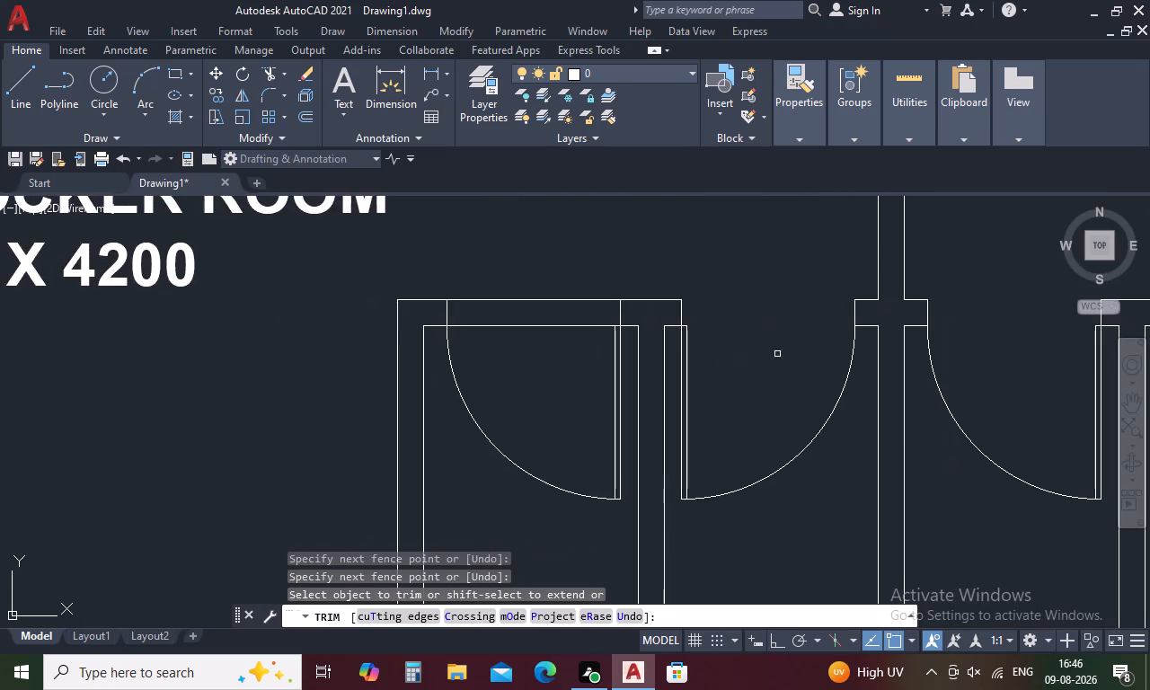
left_click_drag(601, 263, 554, 378)
scroll(554, 378, "down", 1)
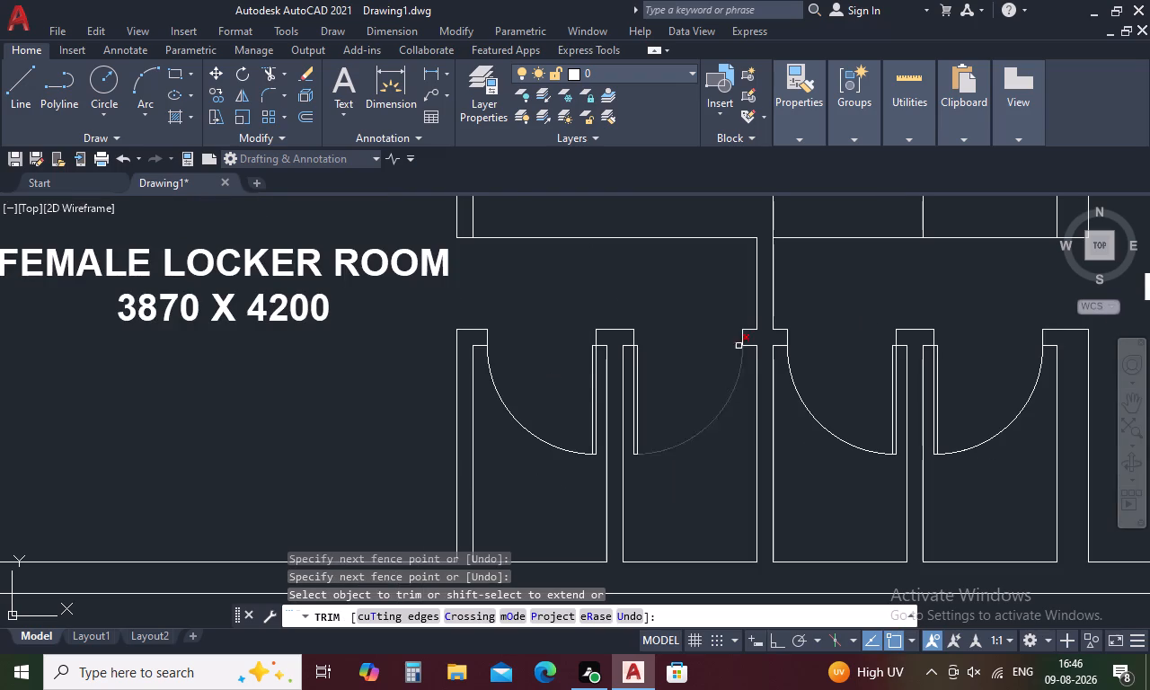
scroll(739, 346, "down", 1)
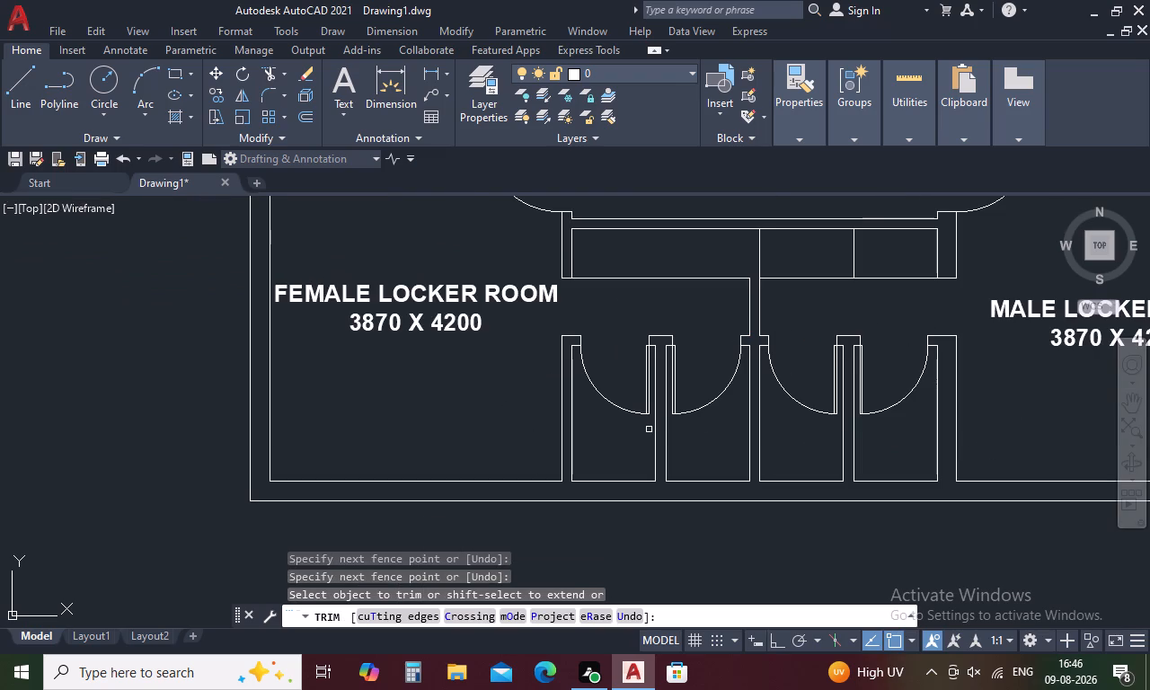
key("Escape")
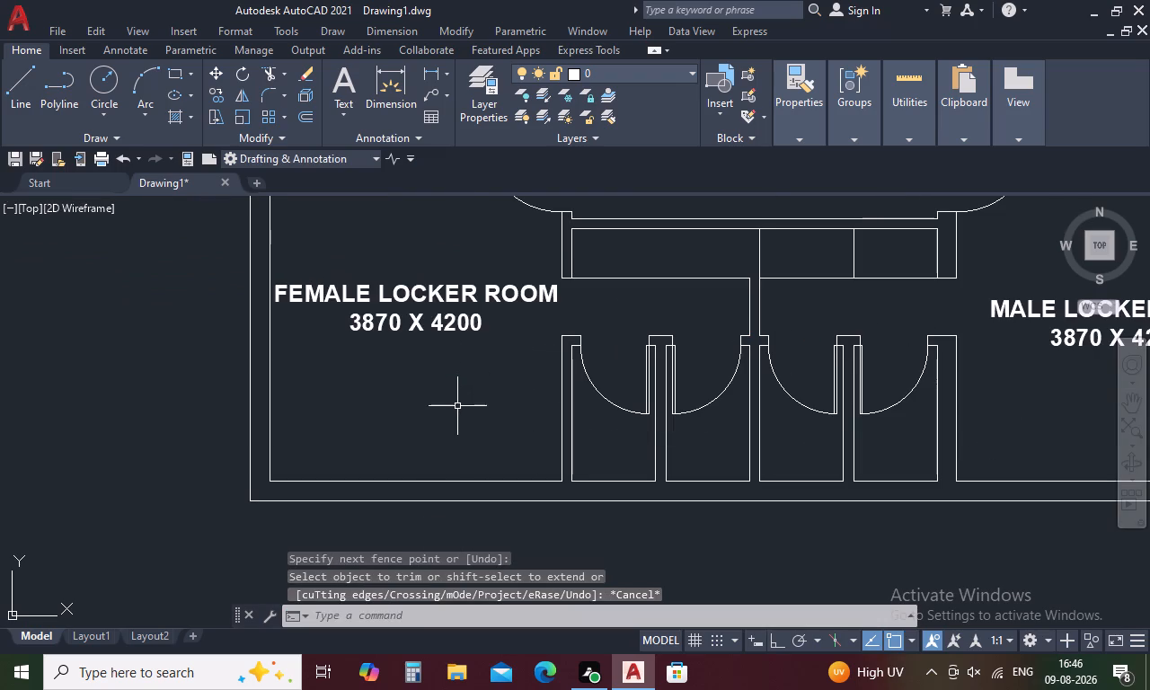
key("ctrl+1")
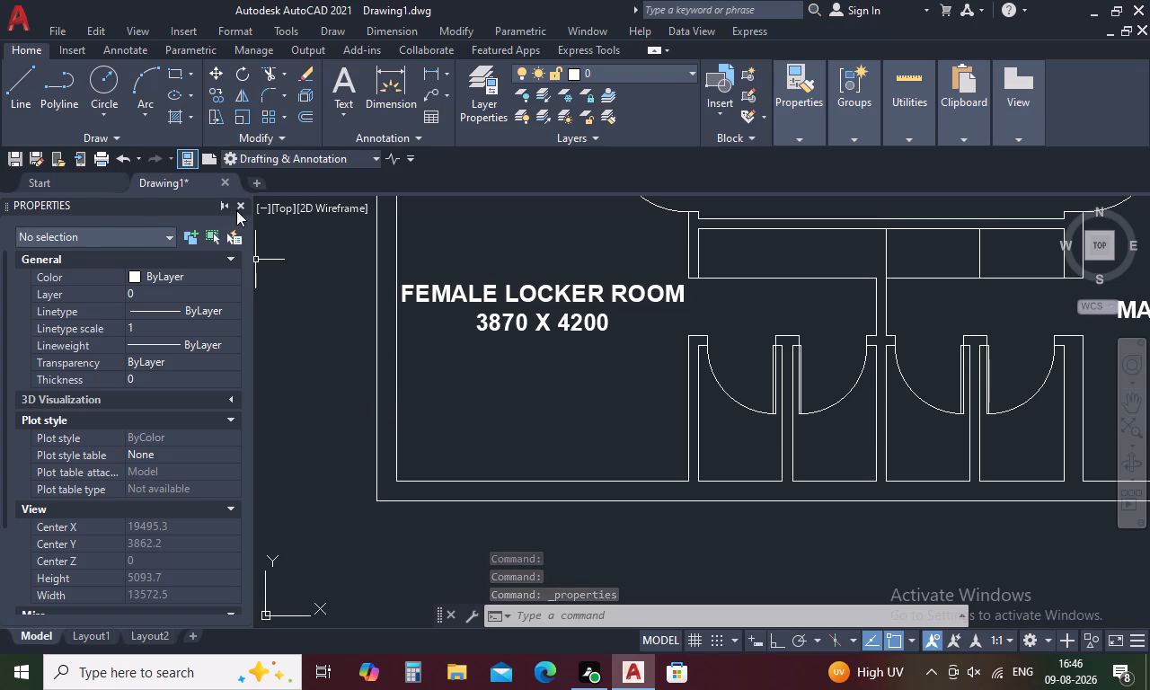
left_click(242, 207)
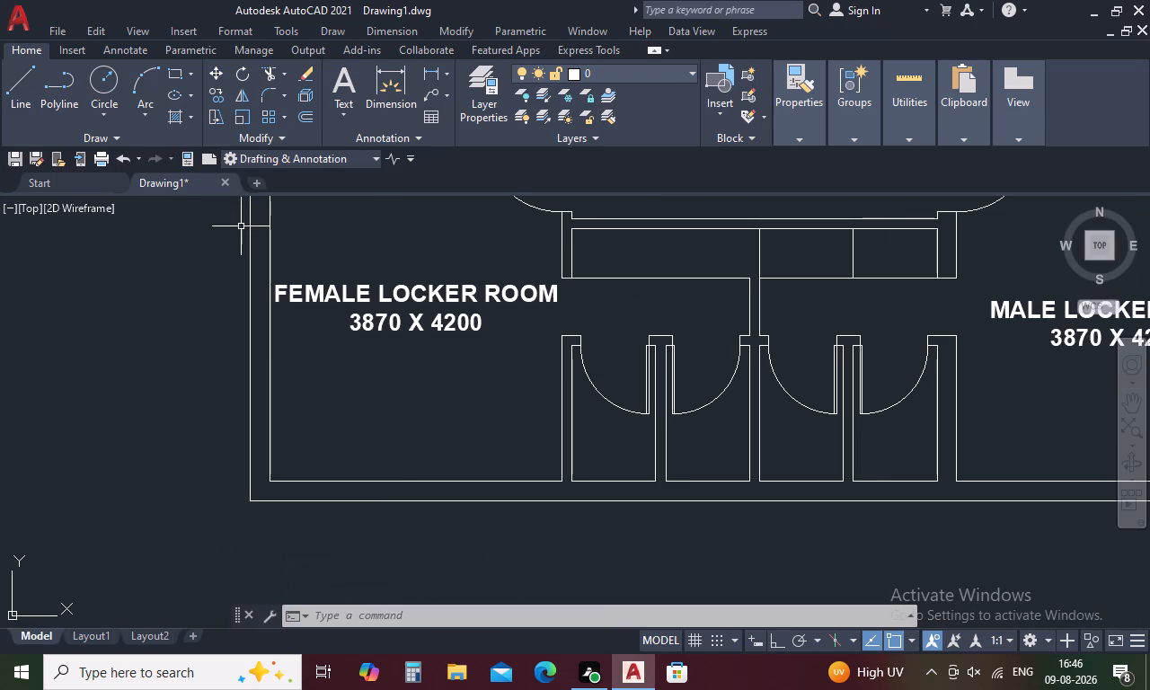
Insert the Sink - Oval top block from House Designer.dwg in DesignCenter, placing it outside the building below the female locker room.
key("ctrl+2")
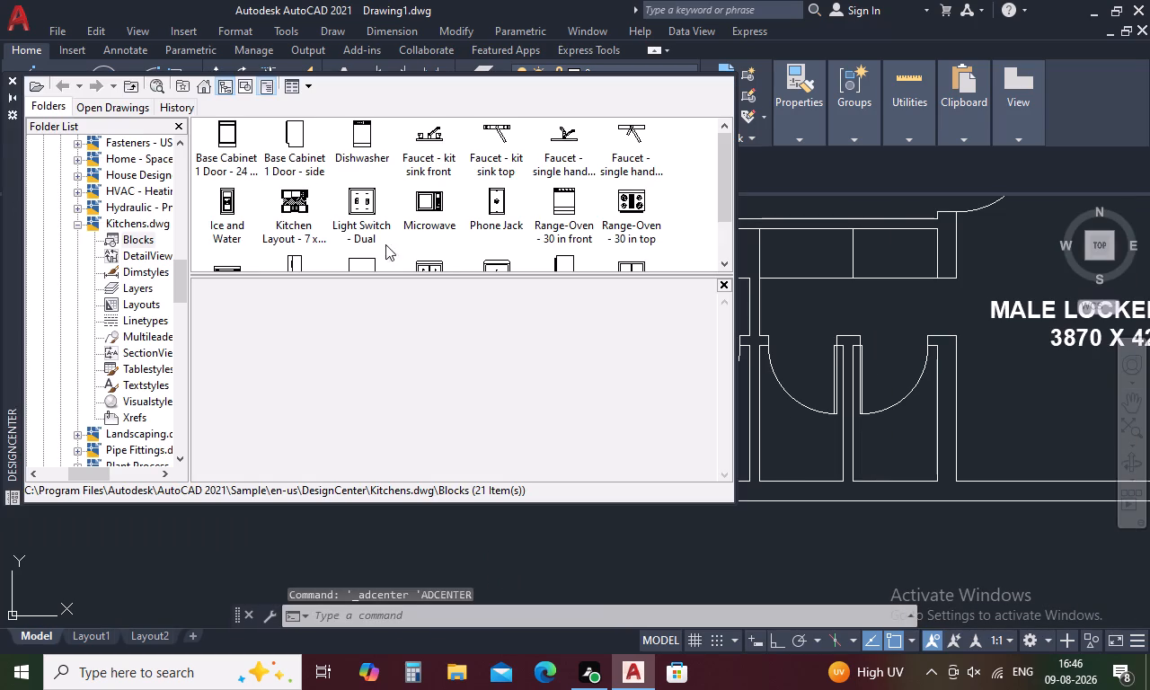
scroll(448, 197, "down", 3)
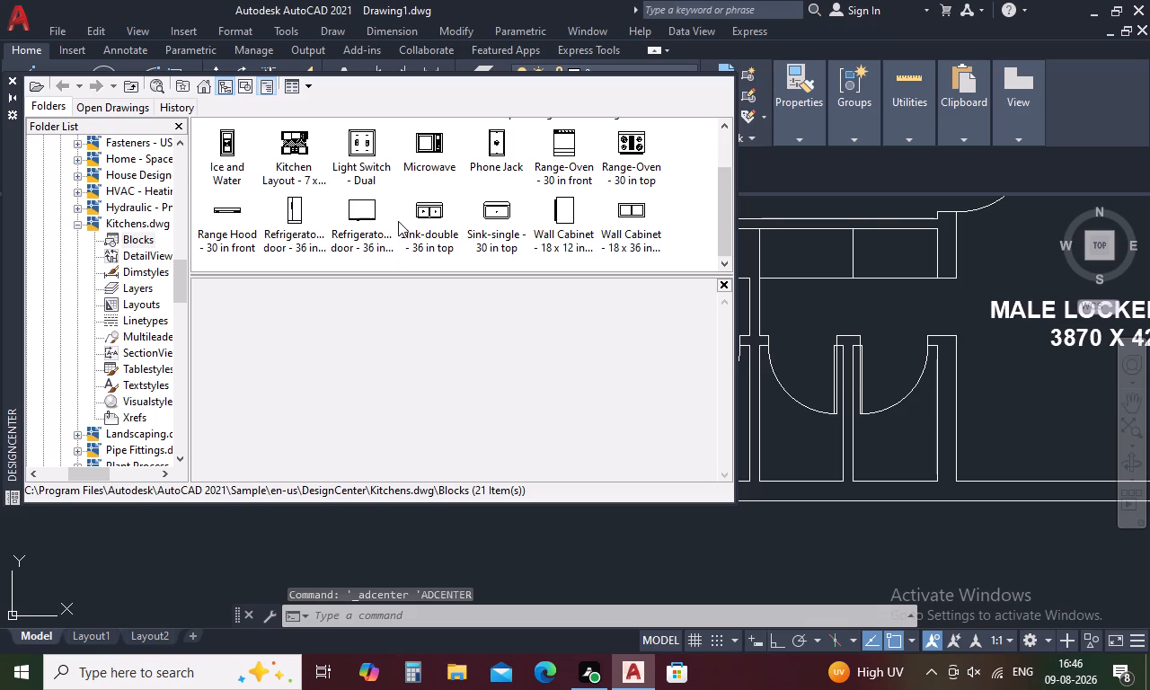
scroll(409, 217, "up", 4)
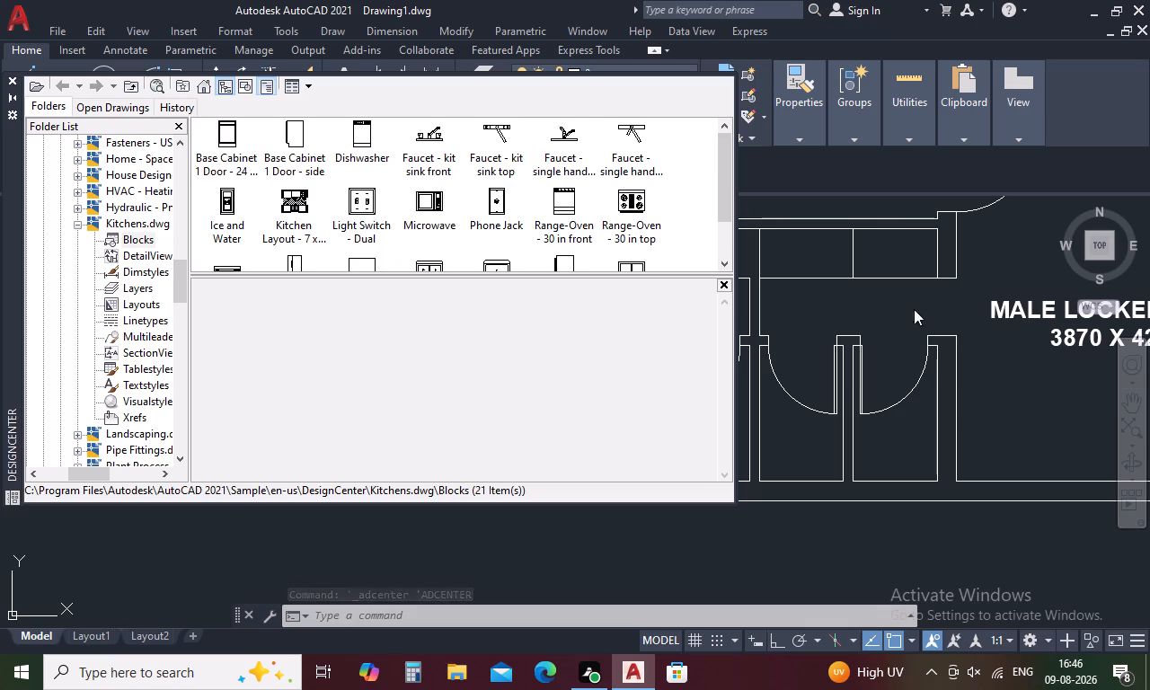
double_click(204, 87)
double_click(349, 138)
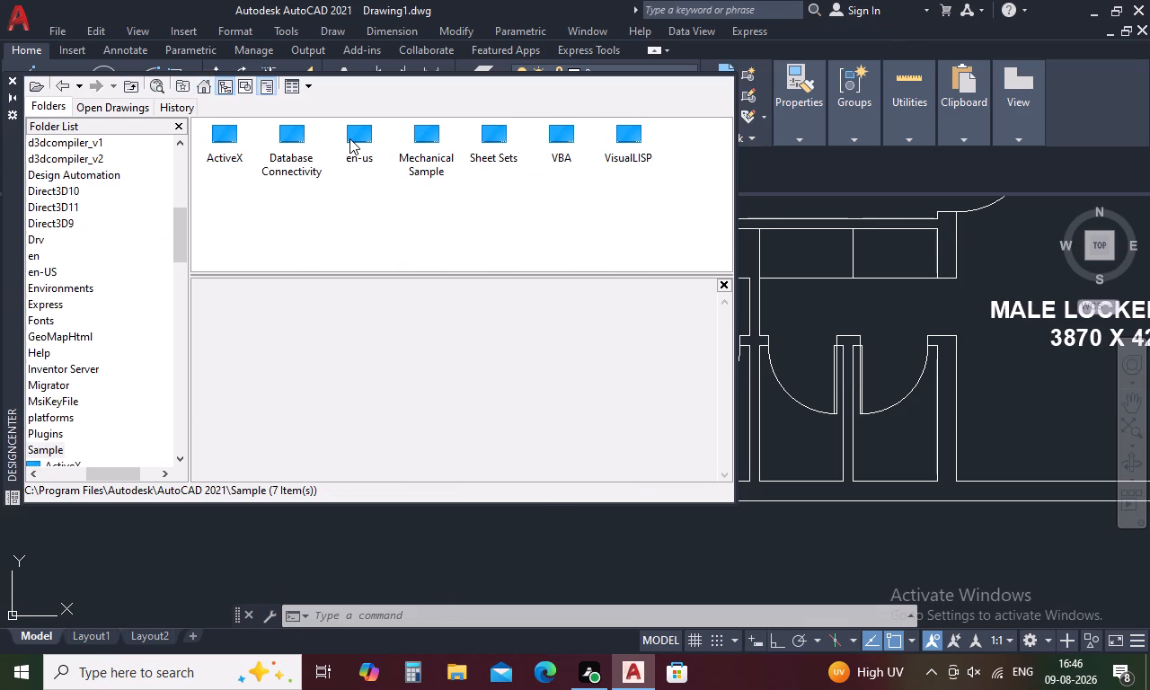
double_click(224, 137)
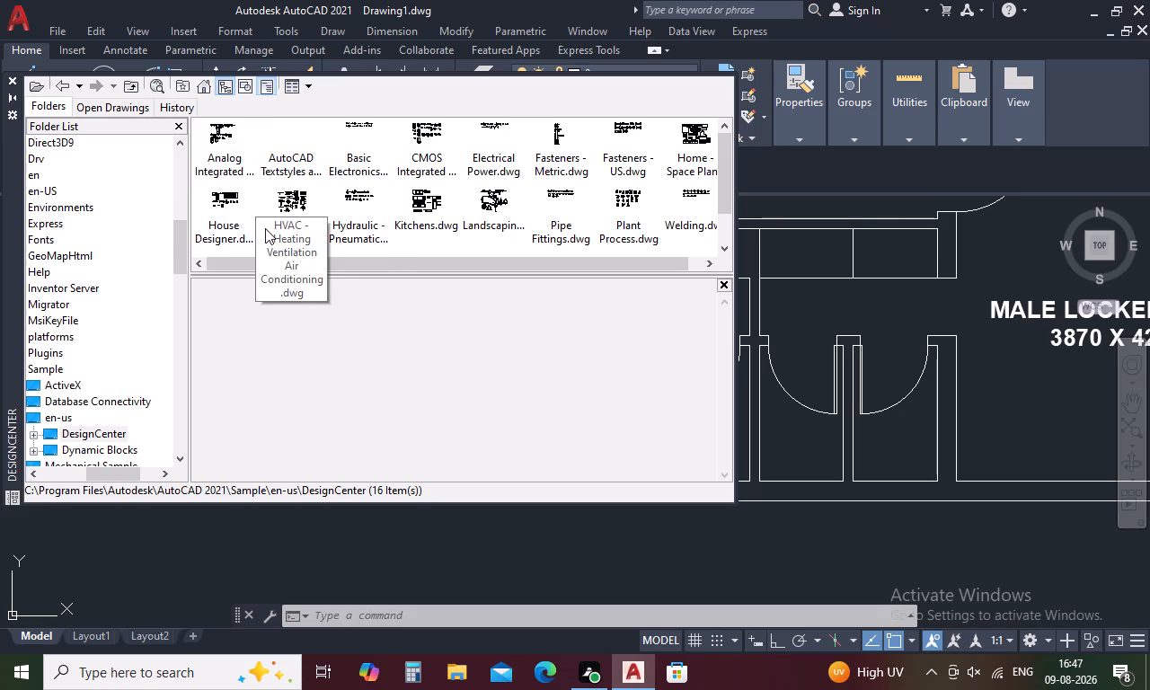
double_click(226, 192)
double_click(218, 137)
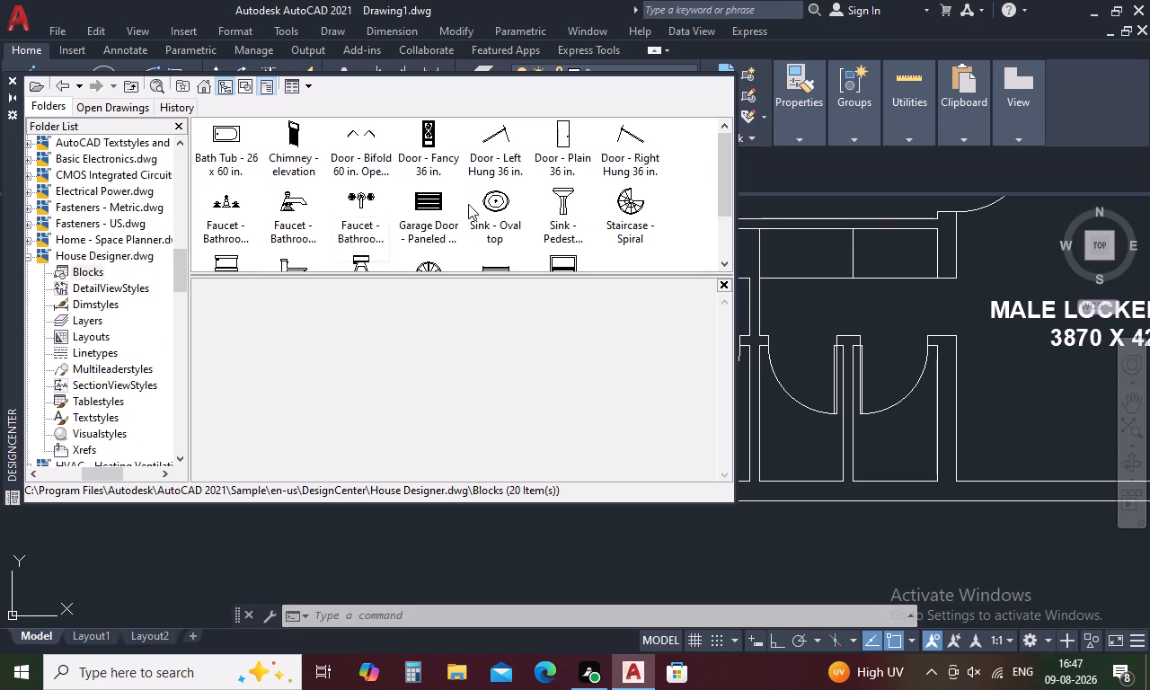
left_click(500, 203)
double_click(500, 203)
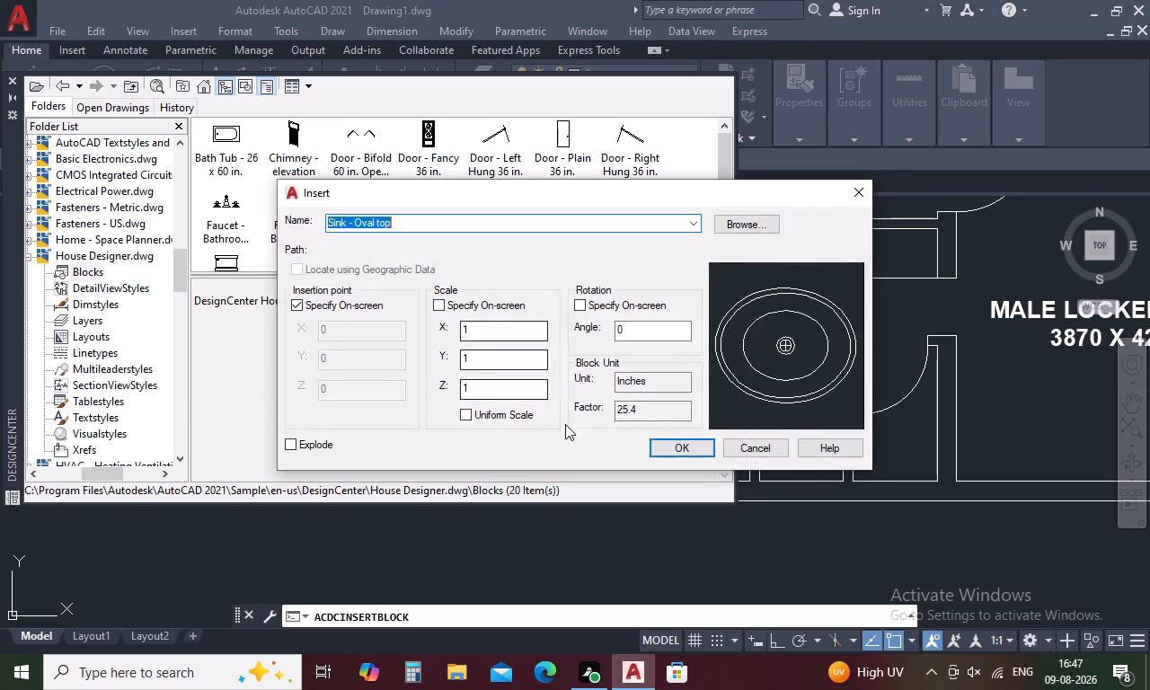
left_click(664, 452)
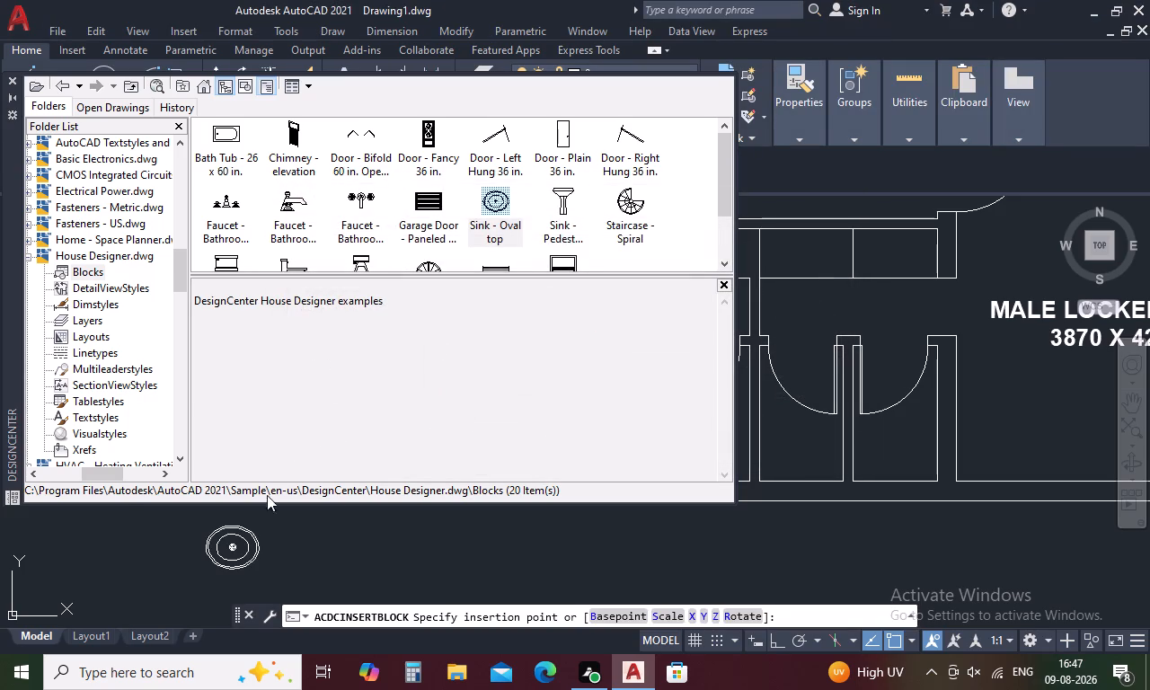
left_click(159, 542)
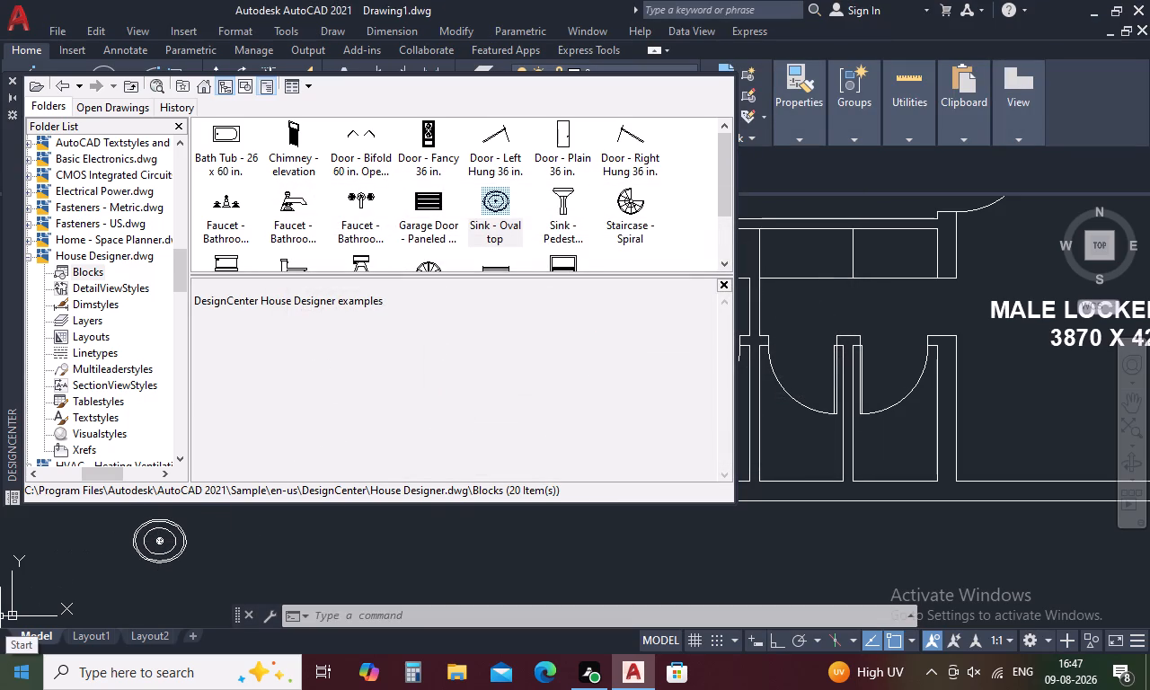
Insert the Toilet - top block from House Designer.dwg just outside the wall below the female locker room and close DesignCenter.
scroll(357, 243, "down", 2)
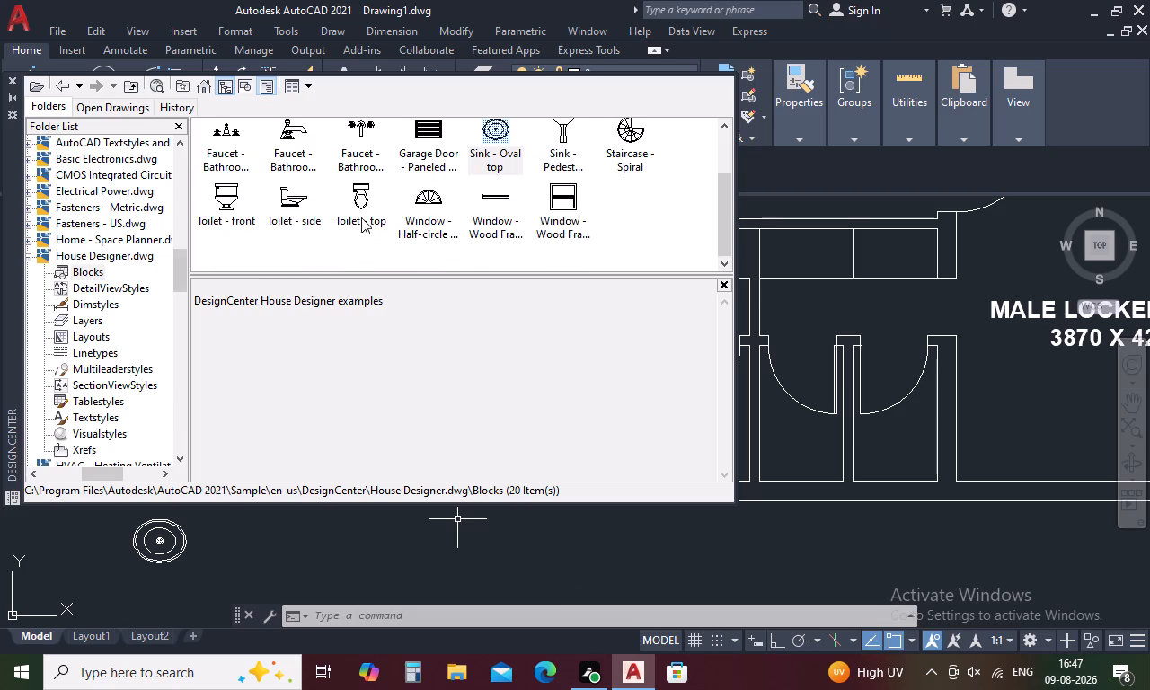
double_click(361, 206)
left_click(693, 446)
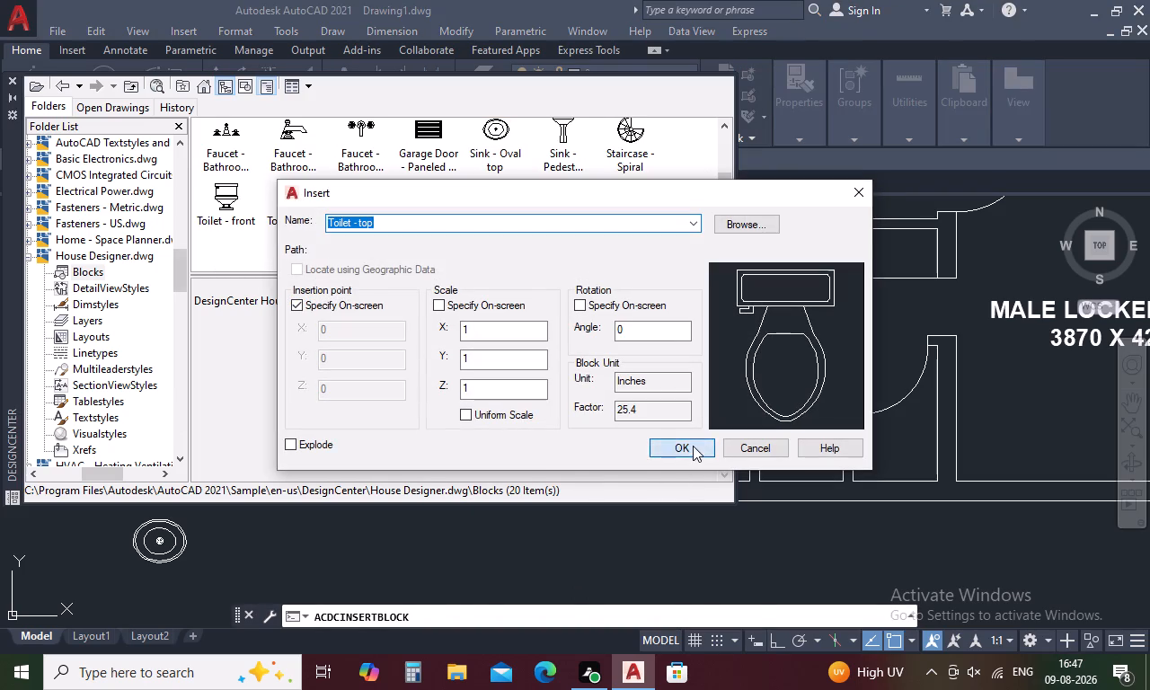
left_click(519, 518)
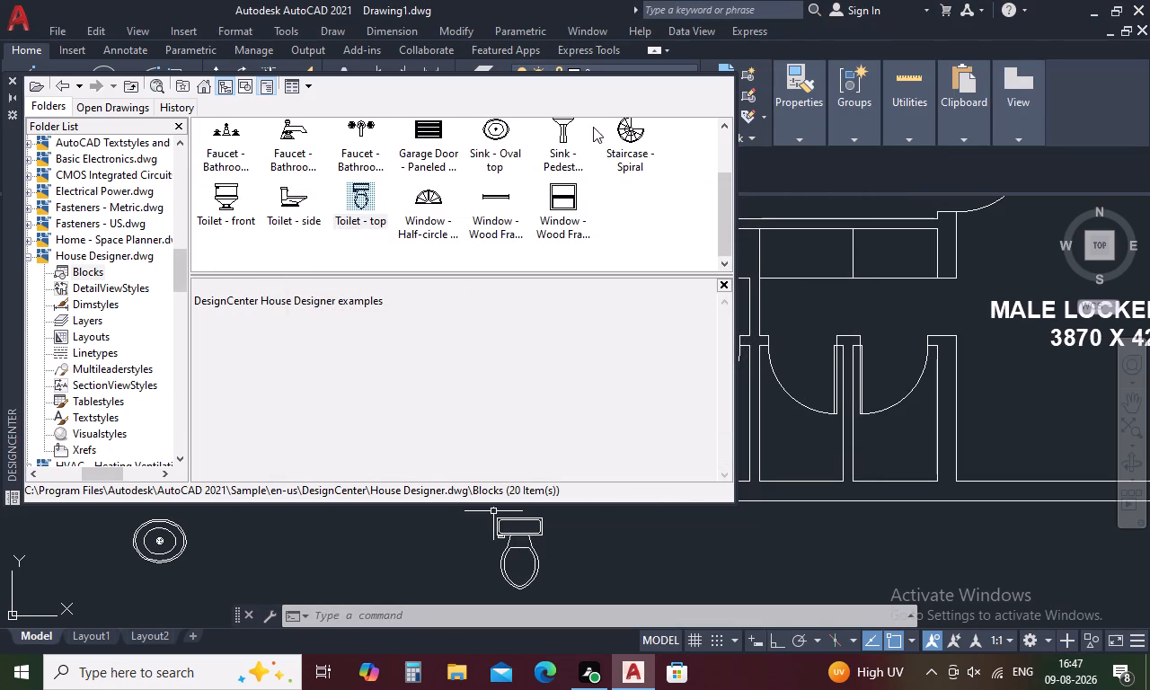
left_click(10, 77)
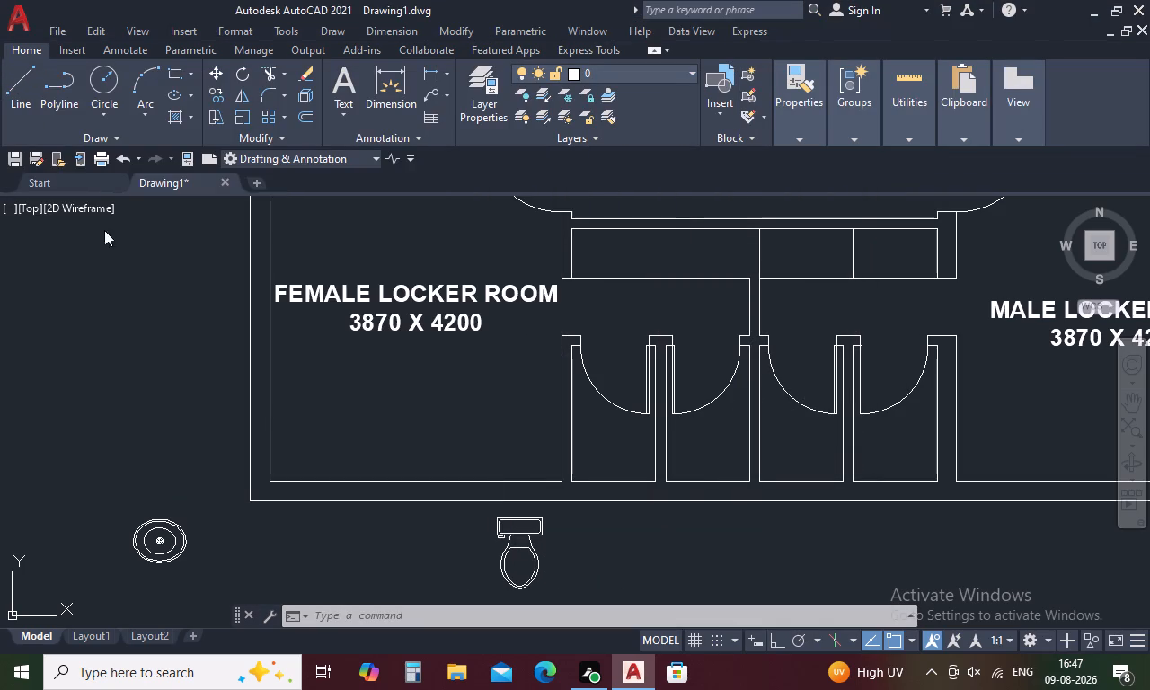
Rotate the inserted toilet 180° about the centre of its tank so the bowl points toward the cubicle doors.
left_click(519, 534)
right_click(519, 525)
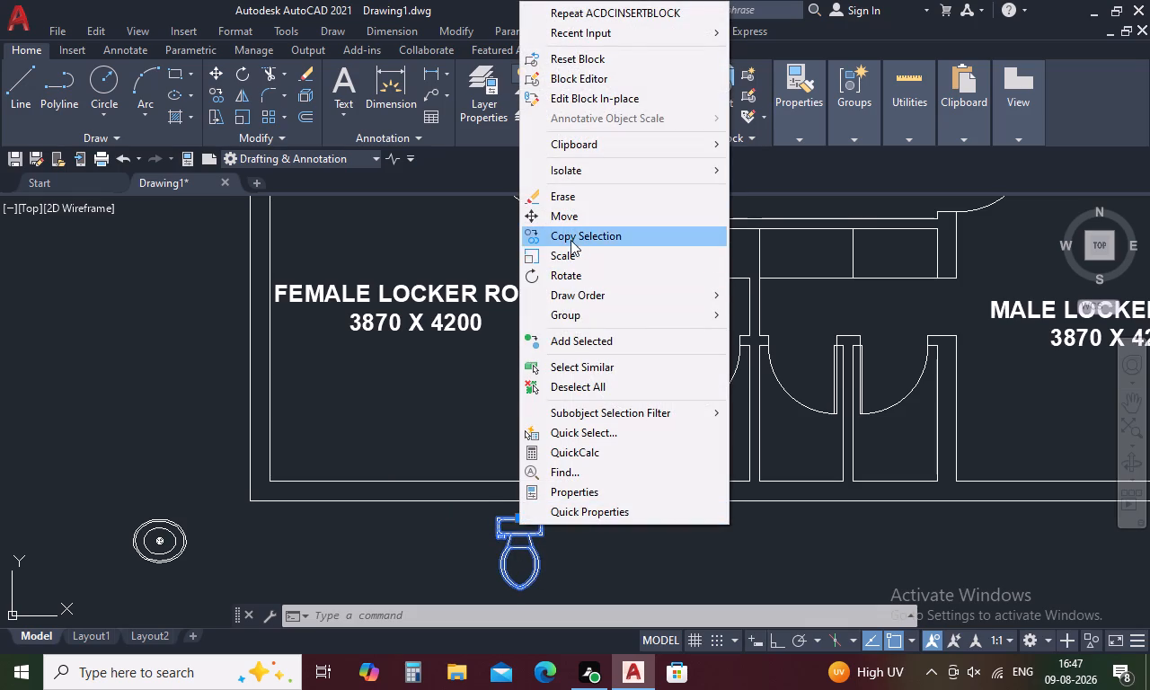
left_click(571, 277)
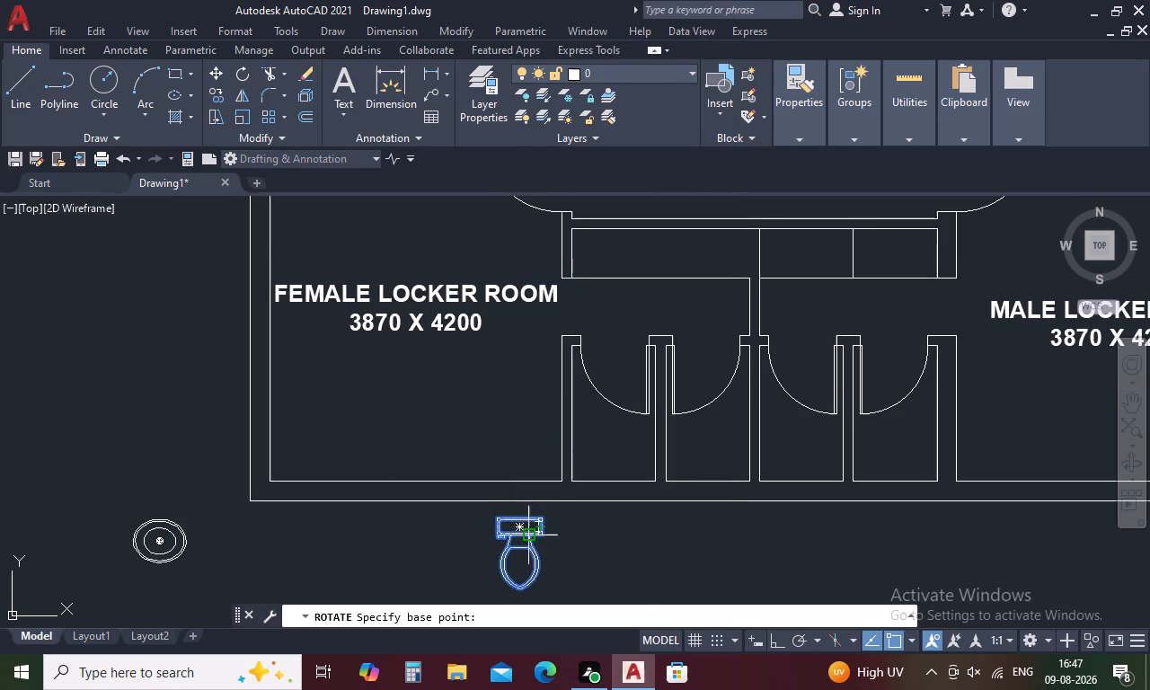
left_click(520, 530)
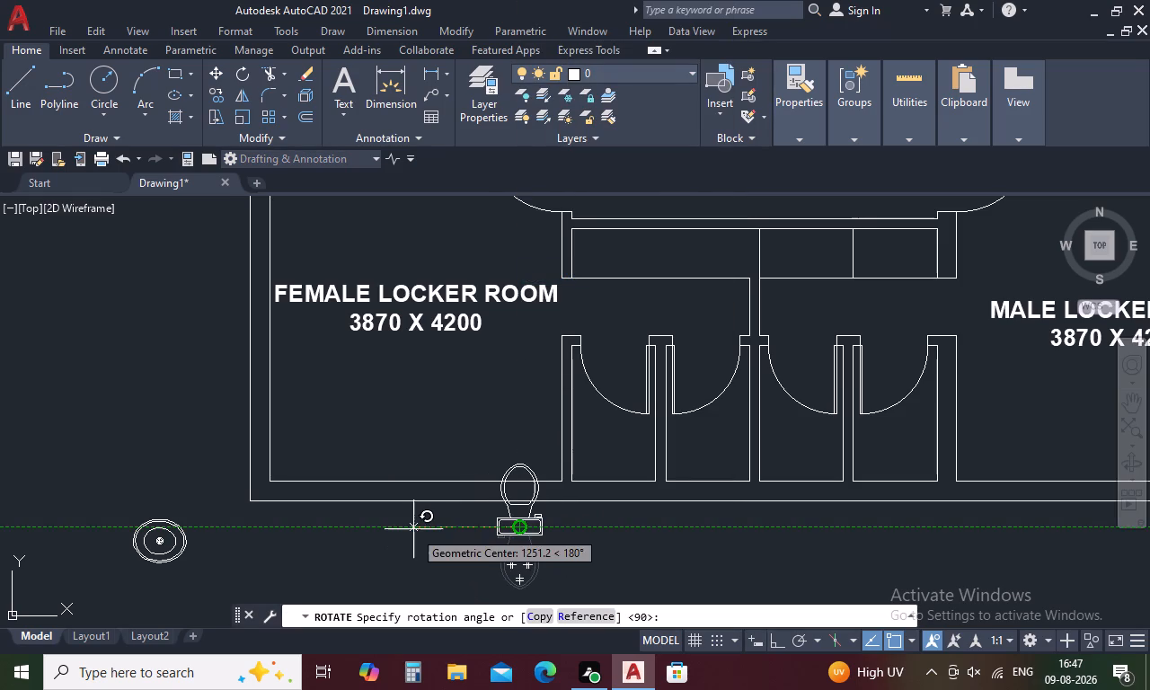
left_click(413, 529)
Copy the rotated toilet from its tank centre into each of the four cubicles, with the tanks near the back wall.
left_click(520, 520)
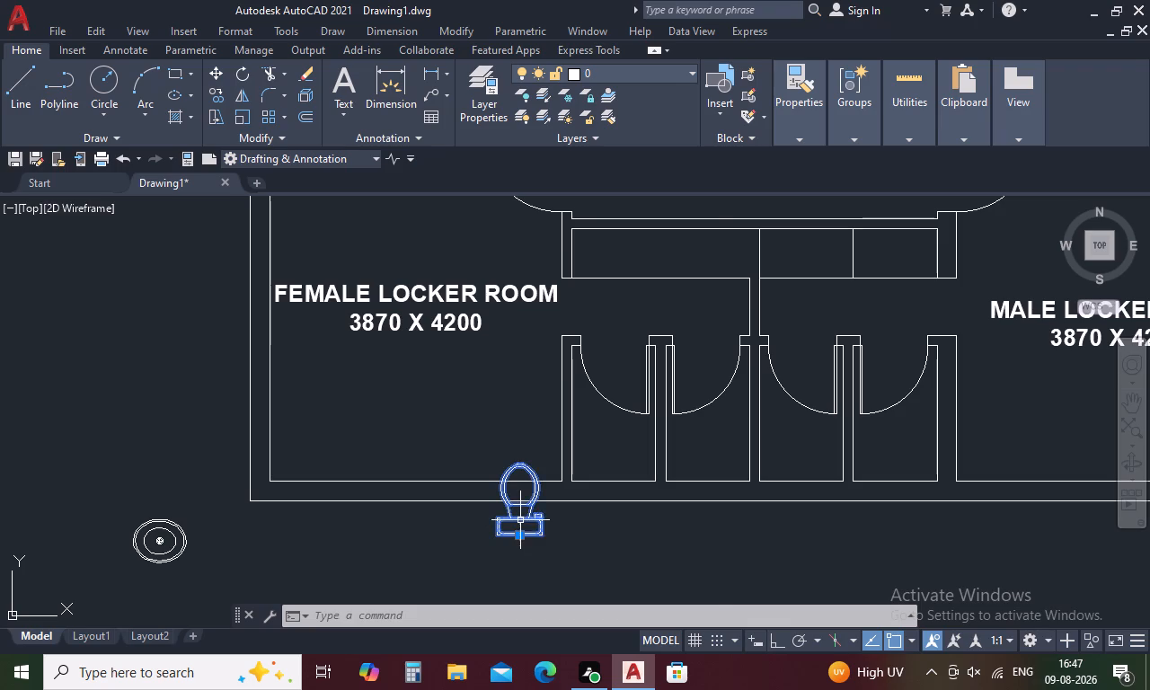
right_click(520, 520)
left_click(598, 367)
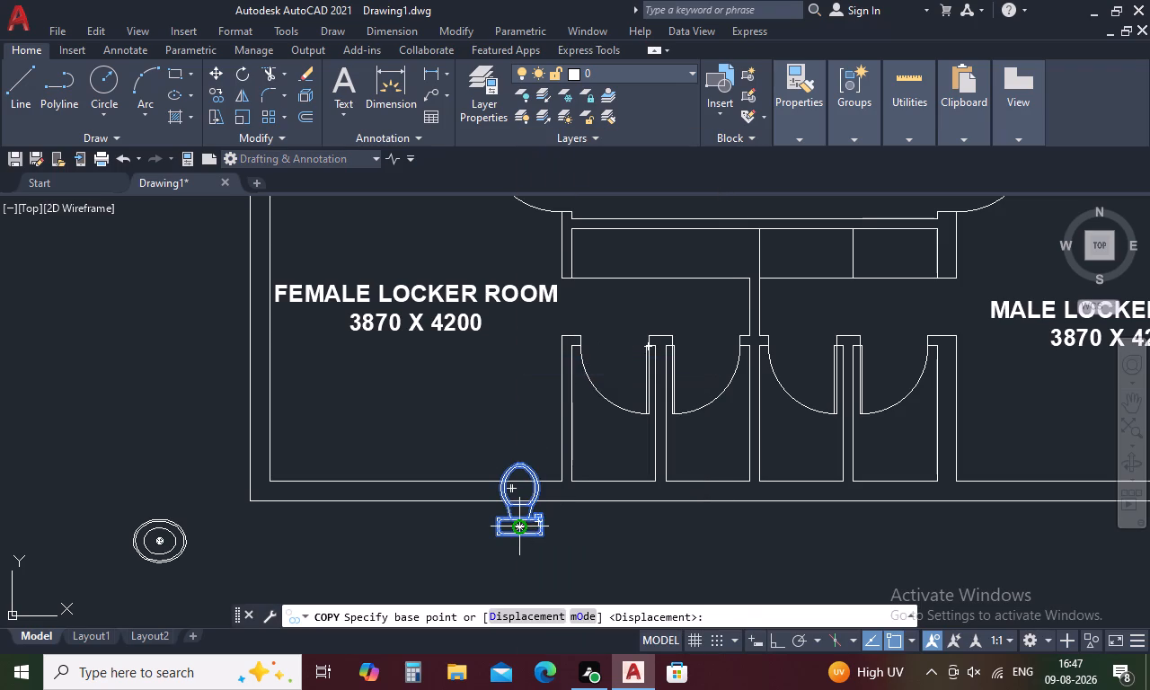
left_click(524, 530)
scroll(597, 464, "up", 3)
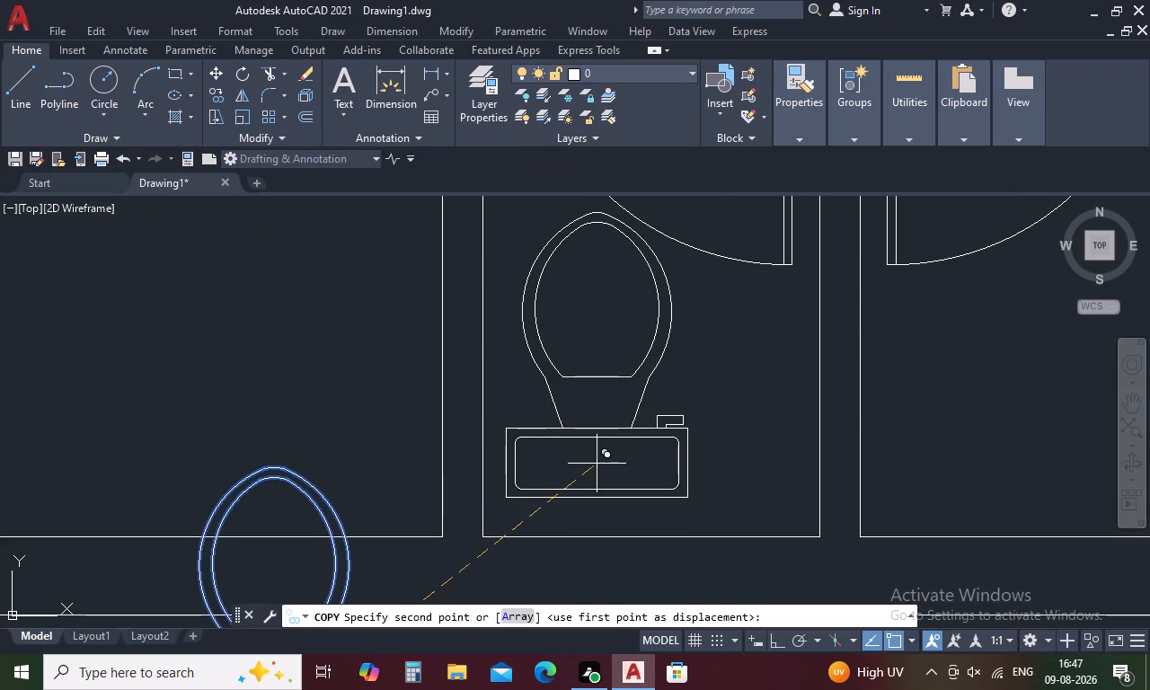
left_click(588, 494)
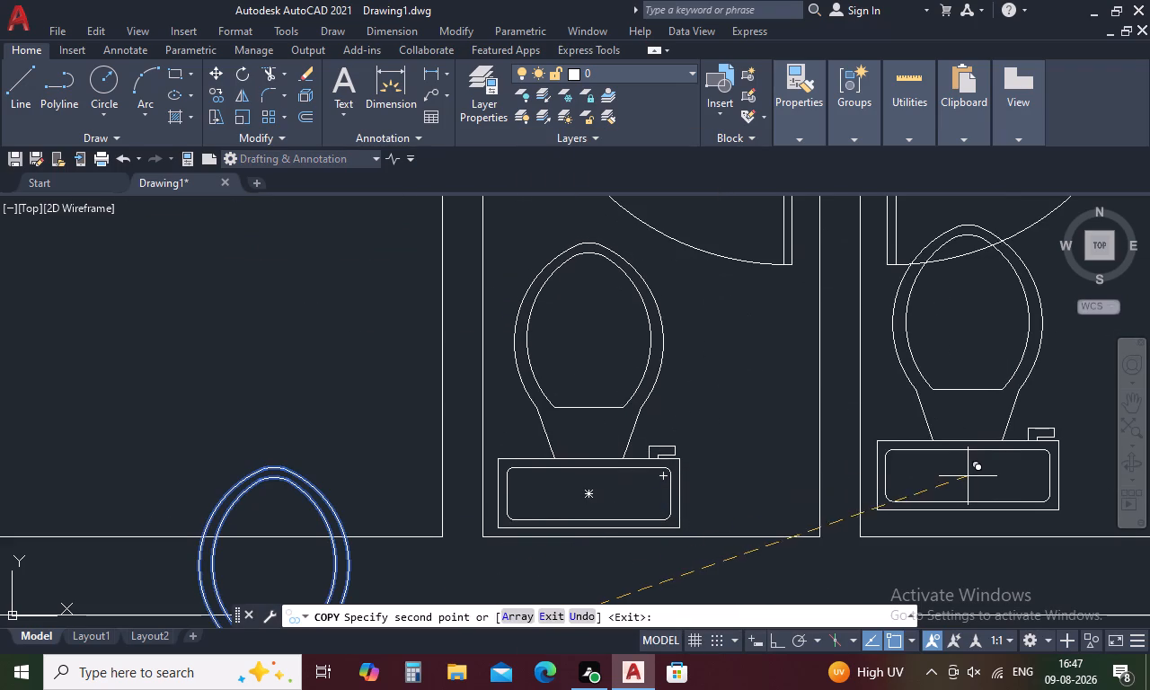
middle_click_drag(1009, 487, 679, 494)
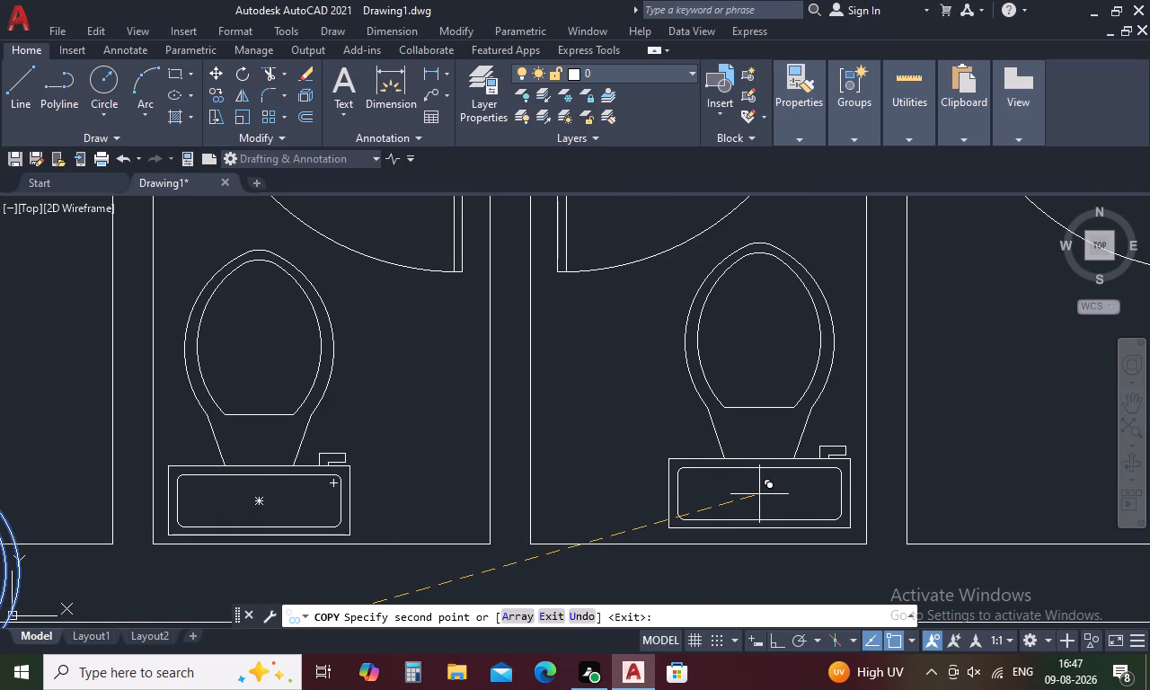
left_click(760, 494)
middle_click_drag(970, 466, 951, 474)
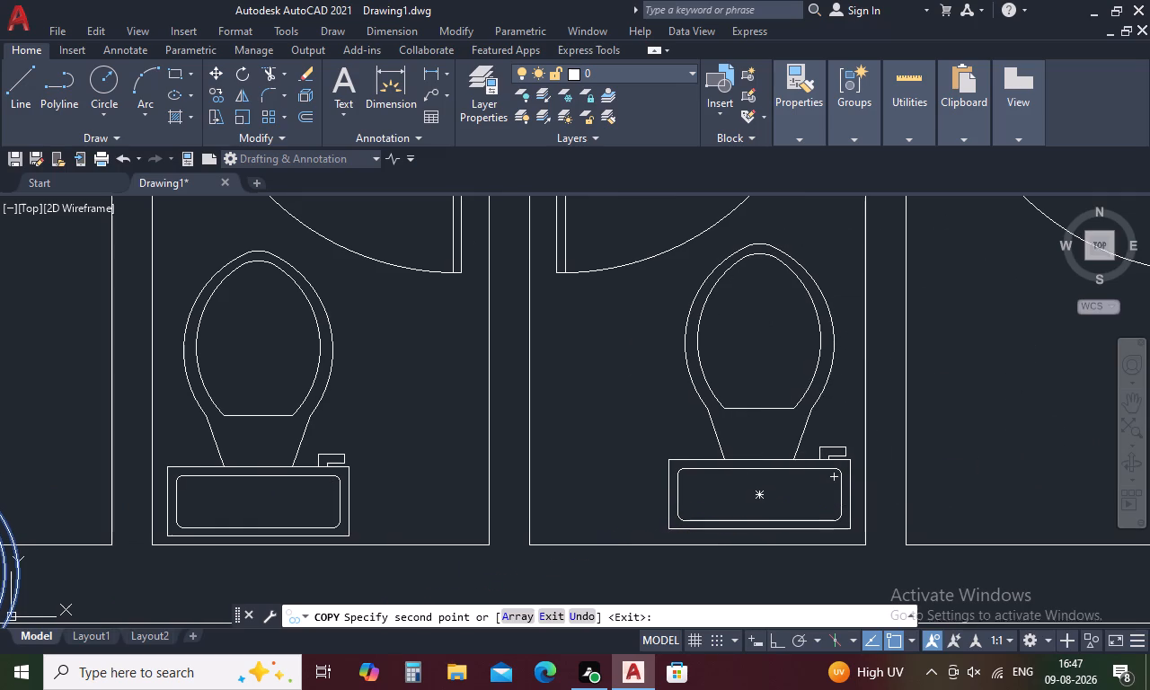
middle_click_drag(951, 474, 686, 506)
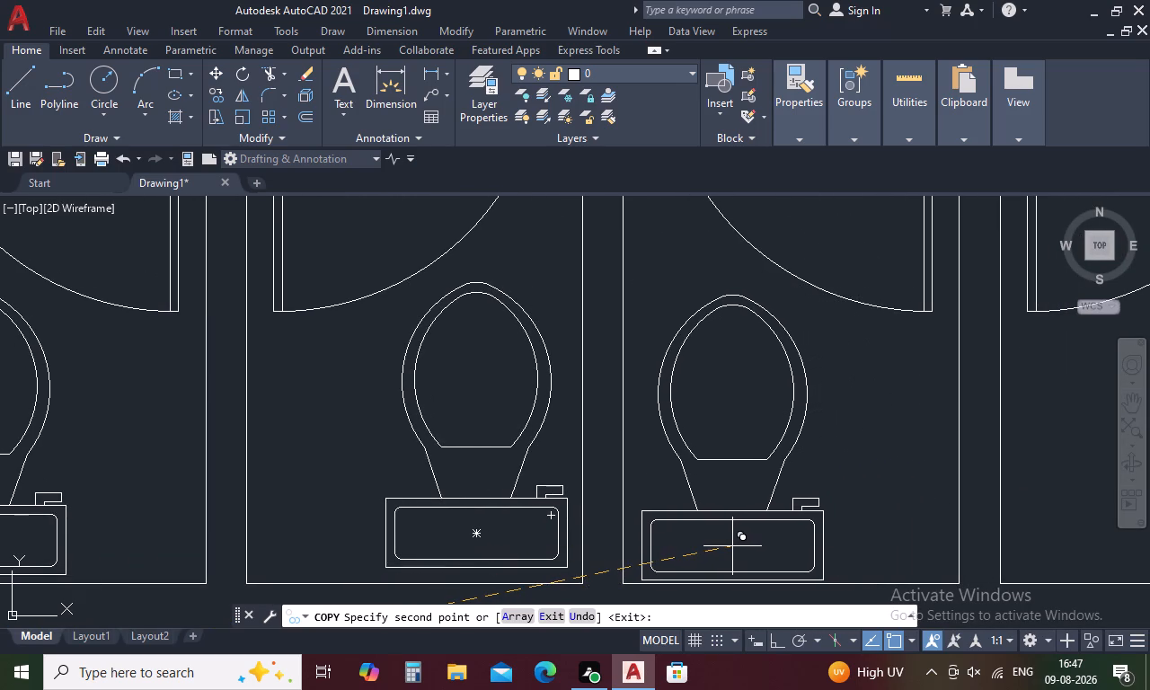
left_click(727, 544)
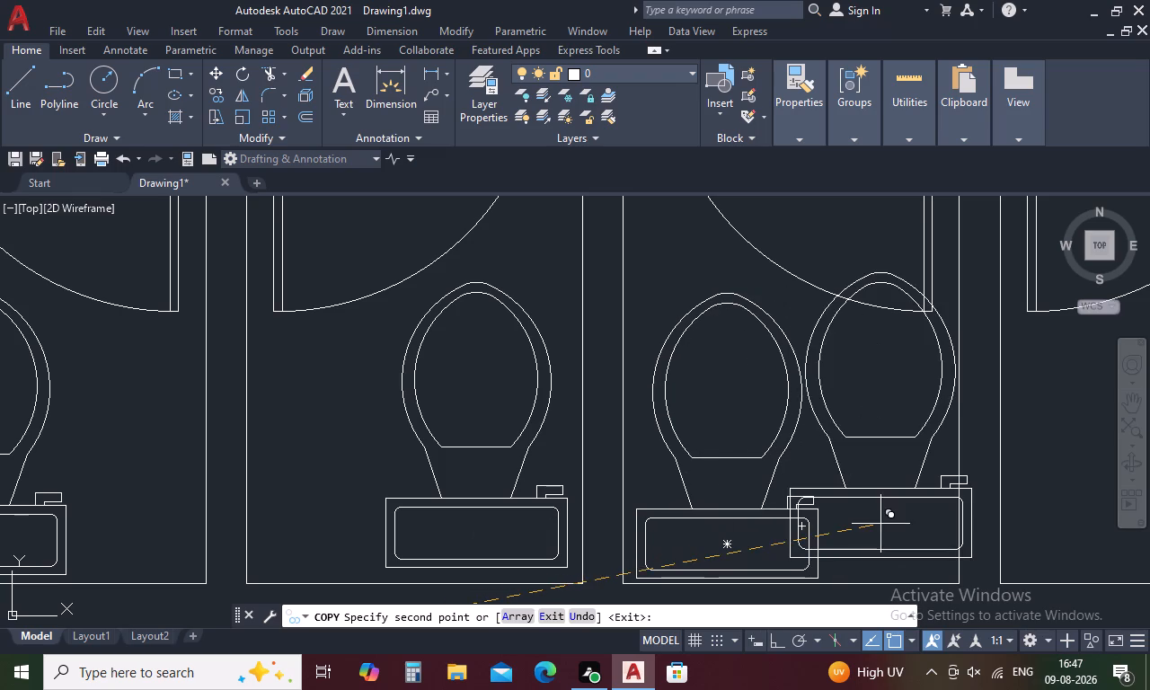
middle_click_drag(880, 524, 544, 535)
middle_click_drag(872, 548, 816, 456)
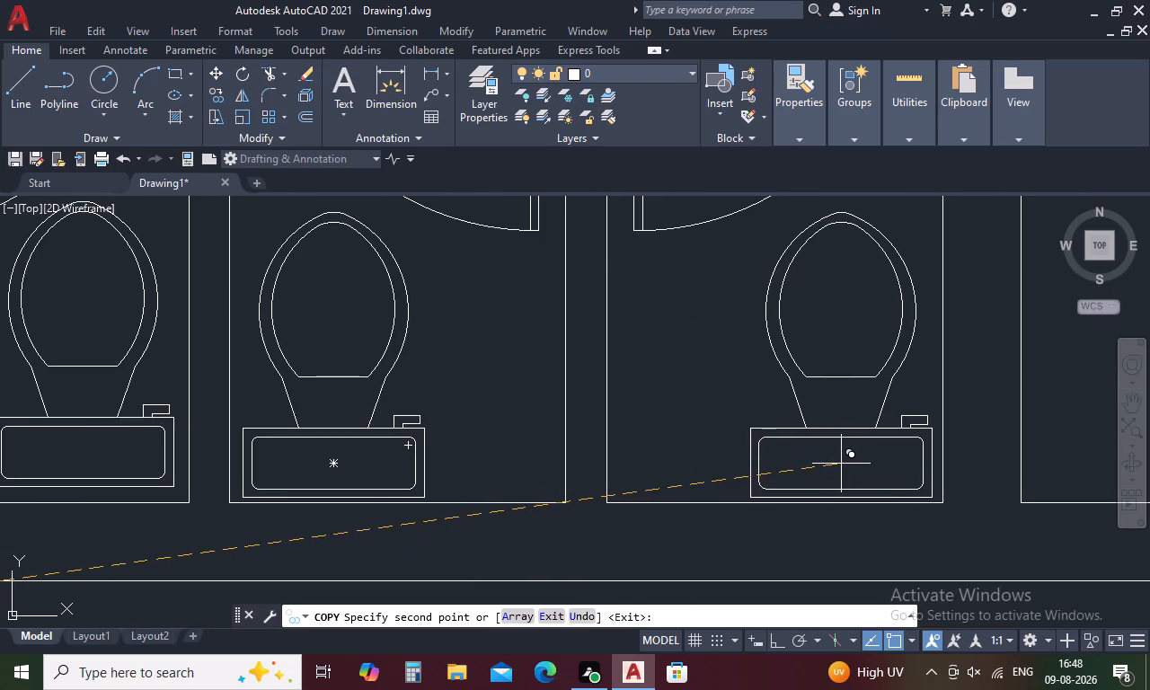
left_click(842, 463)
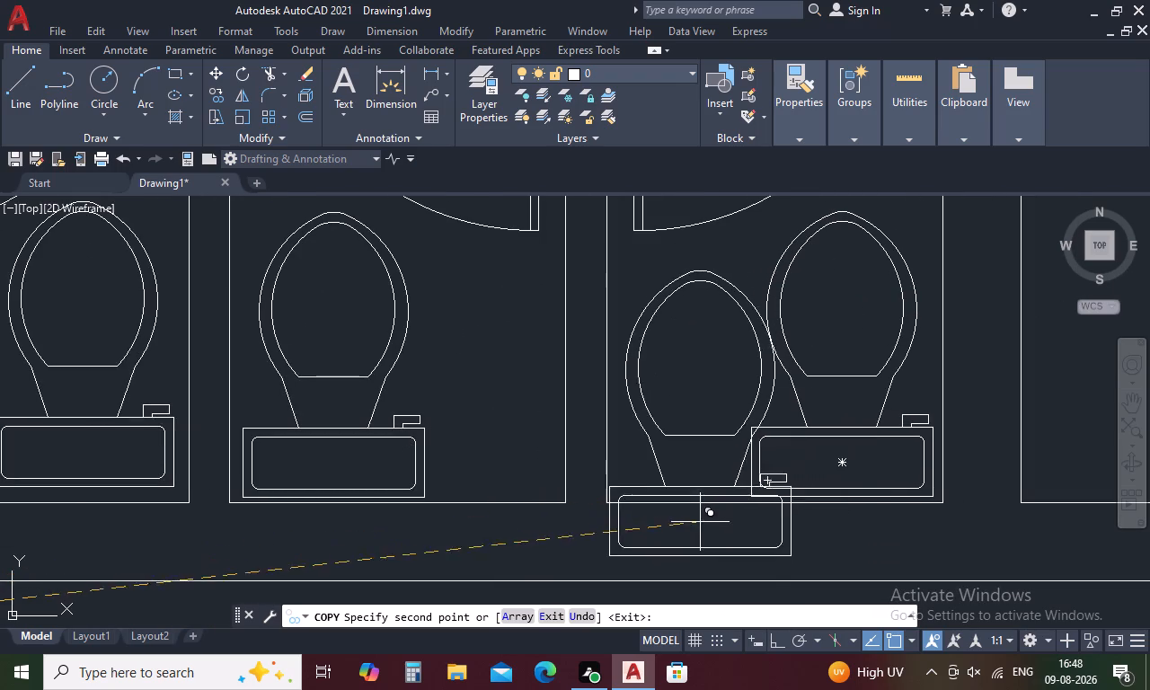
key("Escape")
Move the second cubicle's toilet slightly closer to the back wall and the neighbouring partition, in line with the third cubicle's toilet.
middle_click_drag(689, 543, 1012, 469)
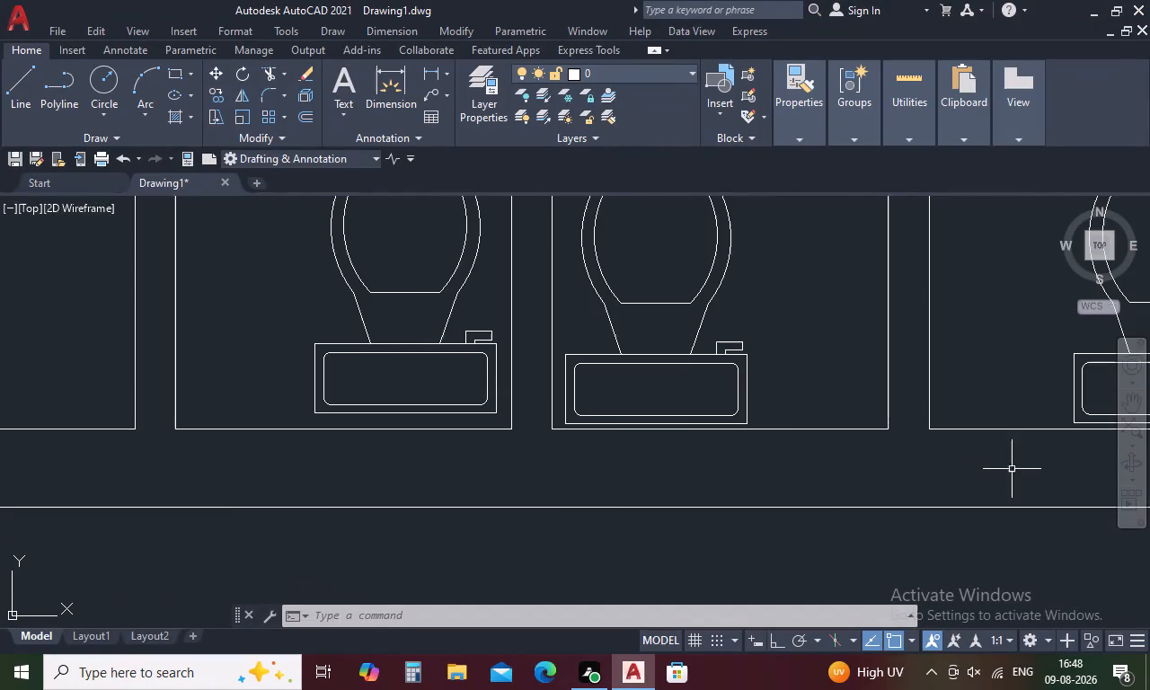
left_click(329, 345)
right_click(329, 345)
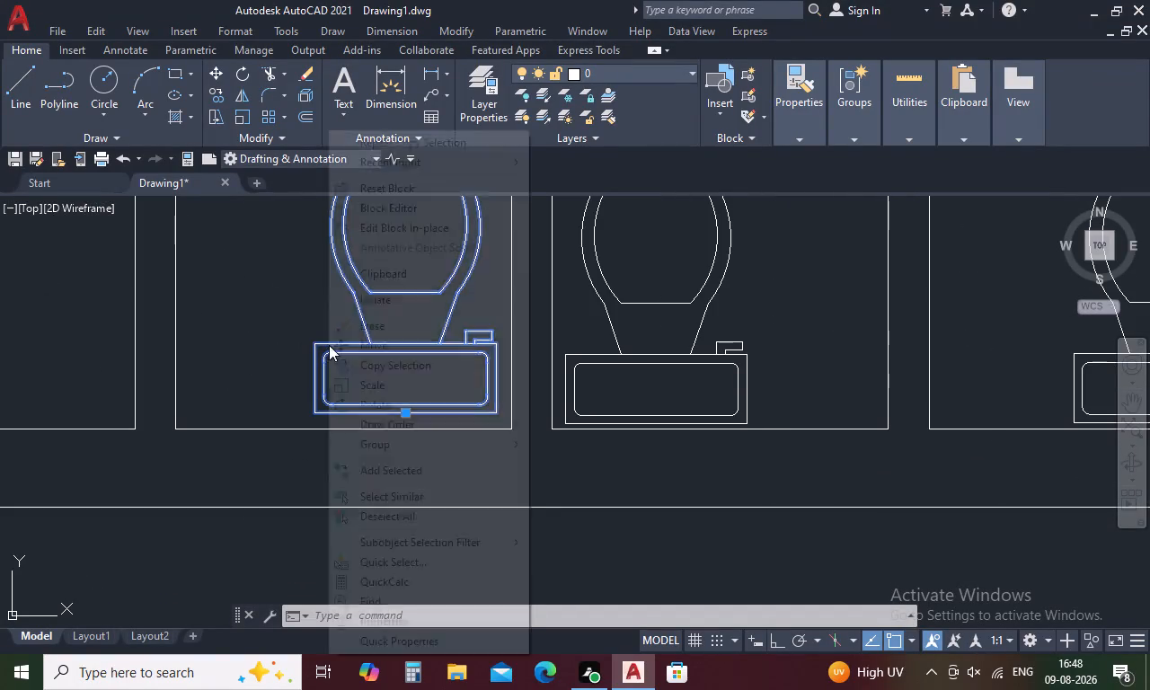
left_click(402, 338)
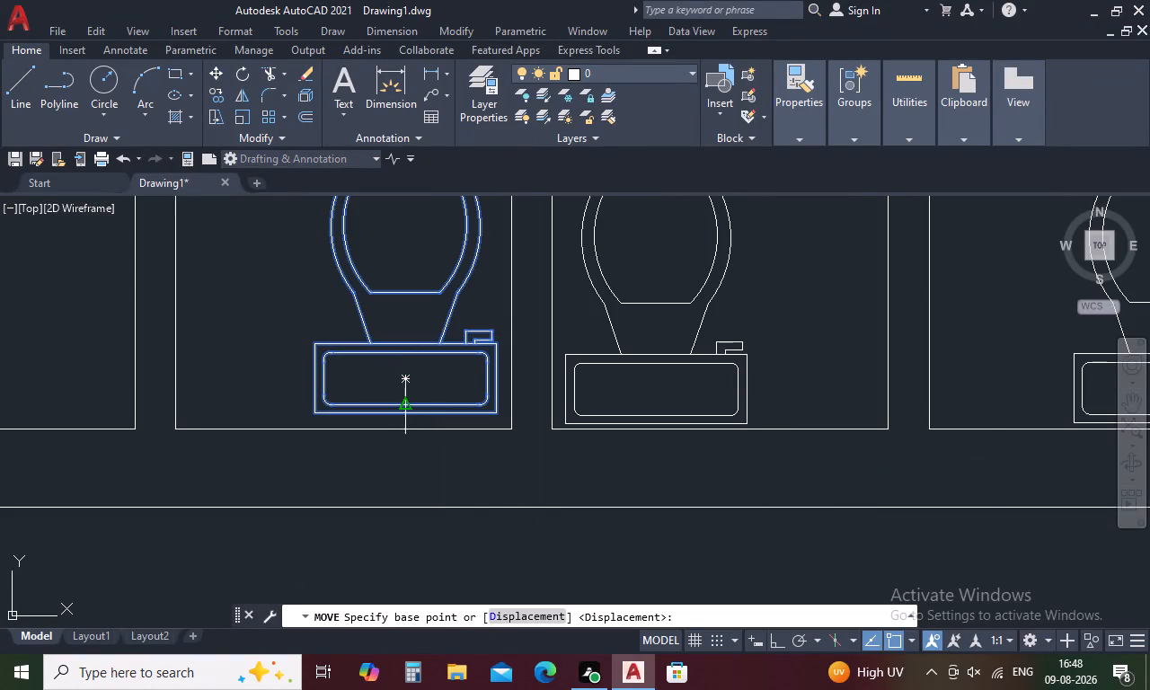
left_click(404, 404)
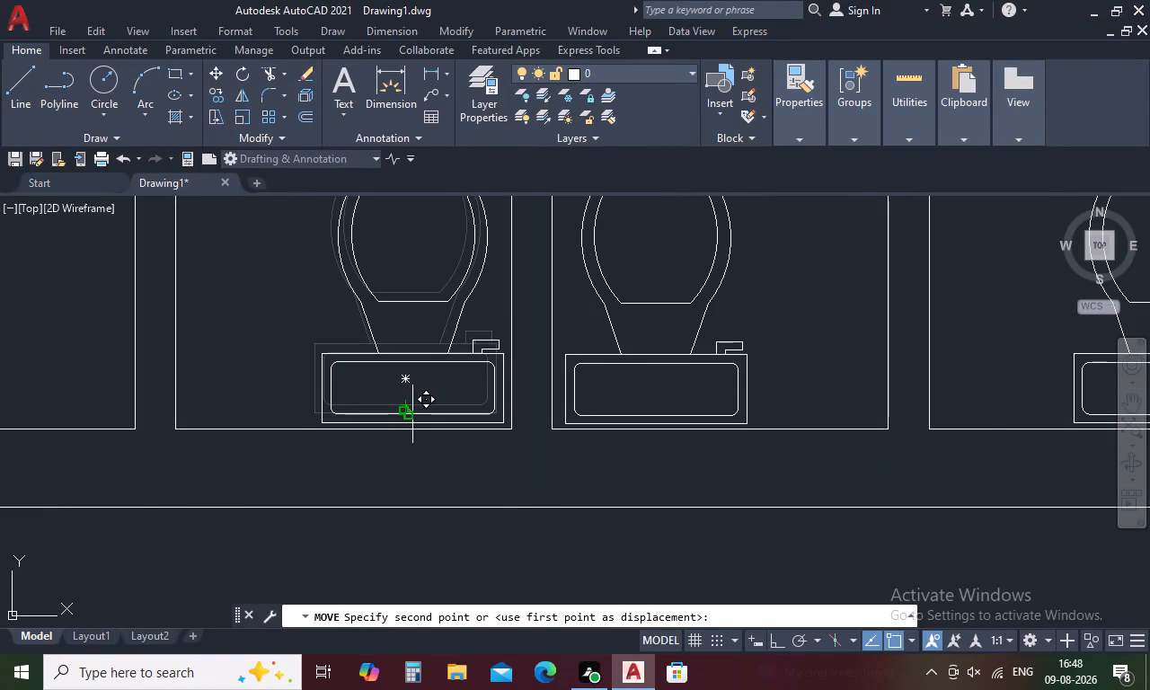
left_click(414, 414)
scroll(417, 413, "down", 2)
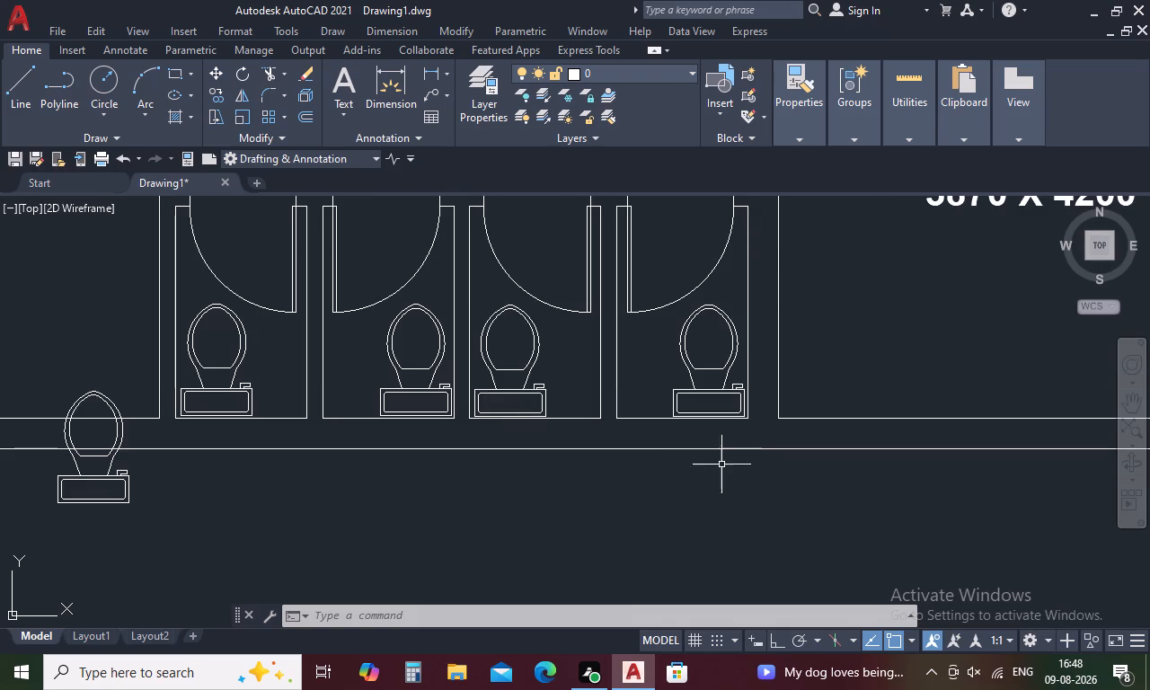
Delete the leftover toilet block straddling the outer wall below the female locker room.
scroll(525, 447, "down", 1)
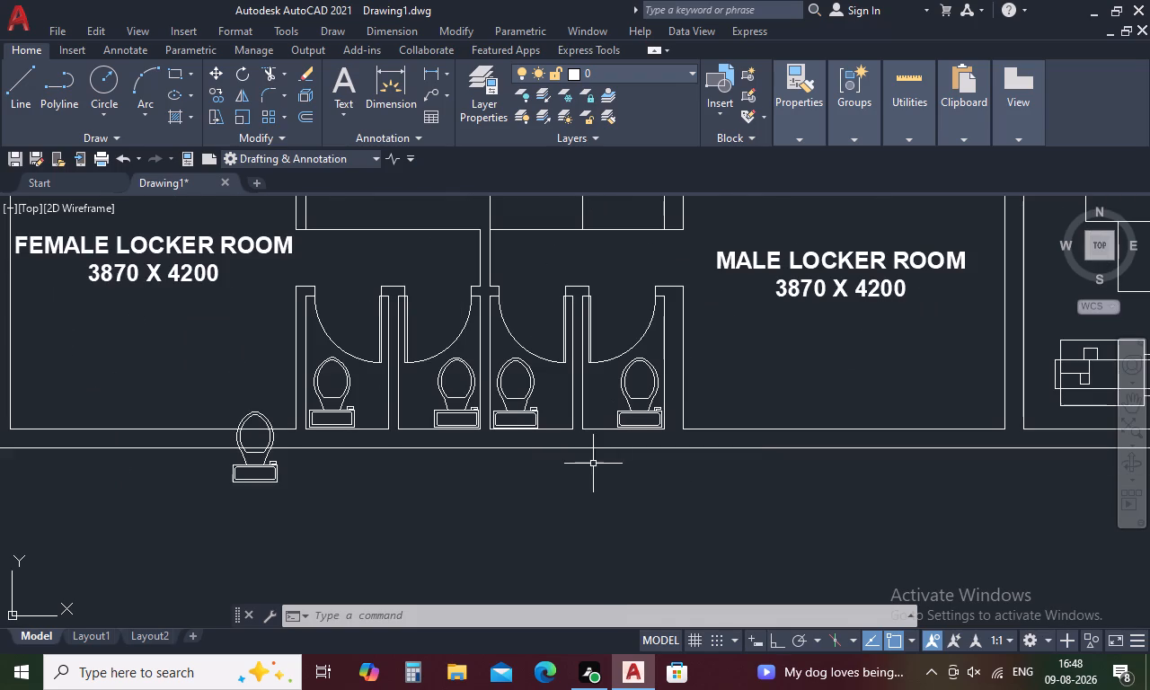
middle_click_drag(588, 435, 624, 508)
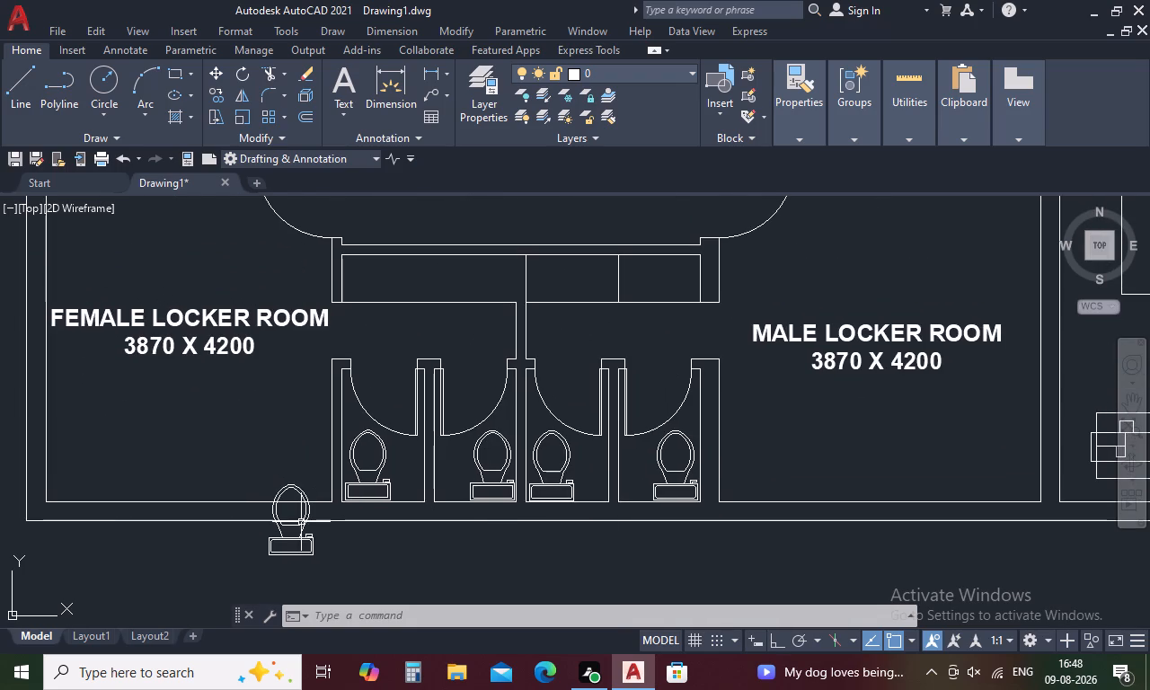
left_click(298, 523)
key("Delete")
Move the round sink from outside the building into the middle counter compartment, just beside the partition on the male locker room side.
scroll(296, 520, "down", 2)
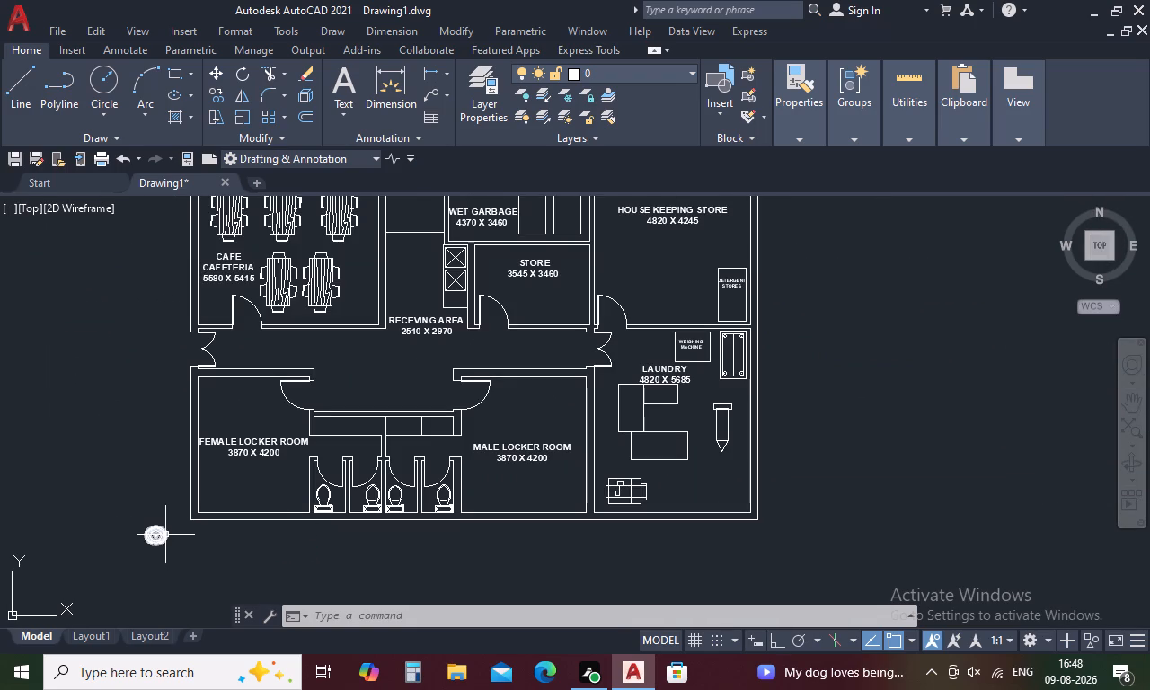
left_click(163, 534)
right_click(155, 552)
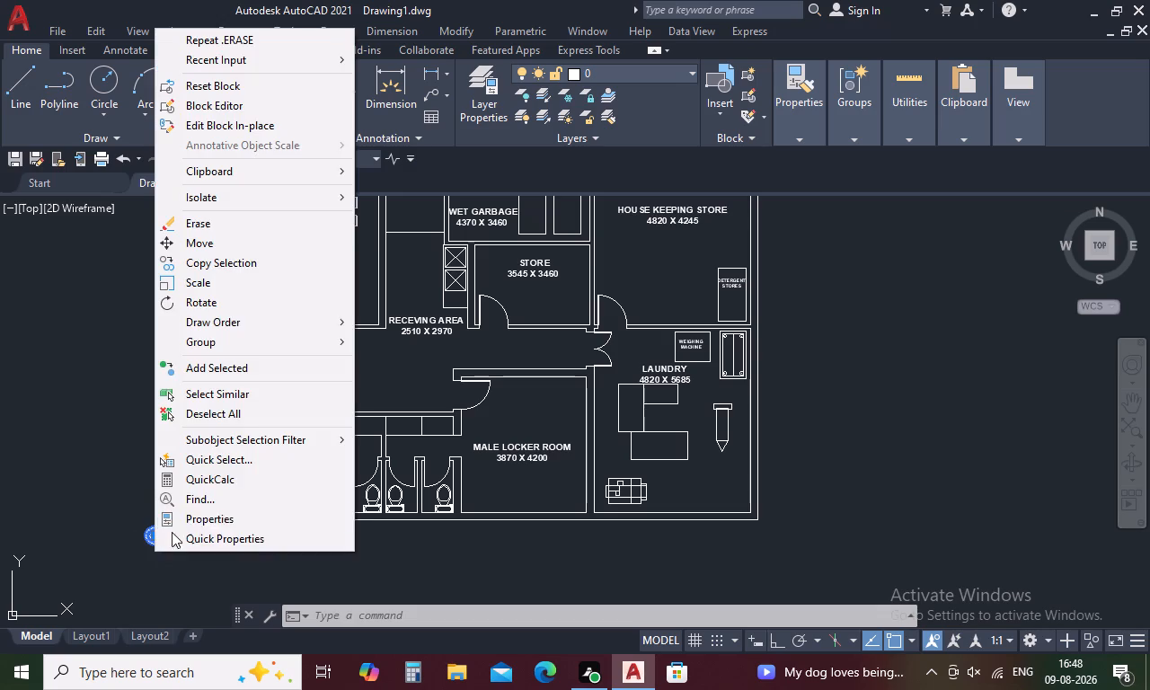
left_click(211, 243)
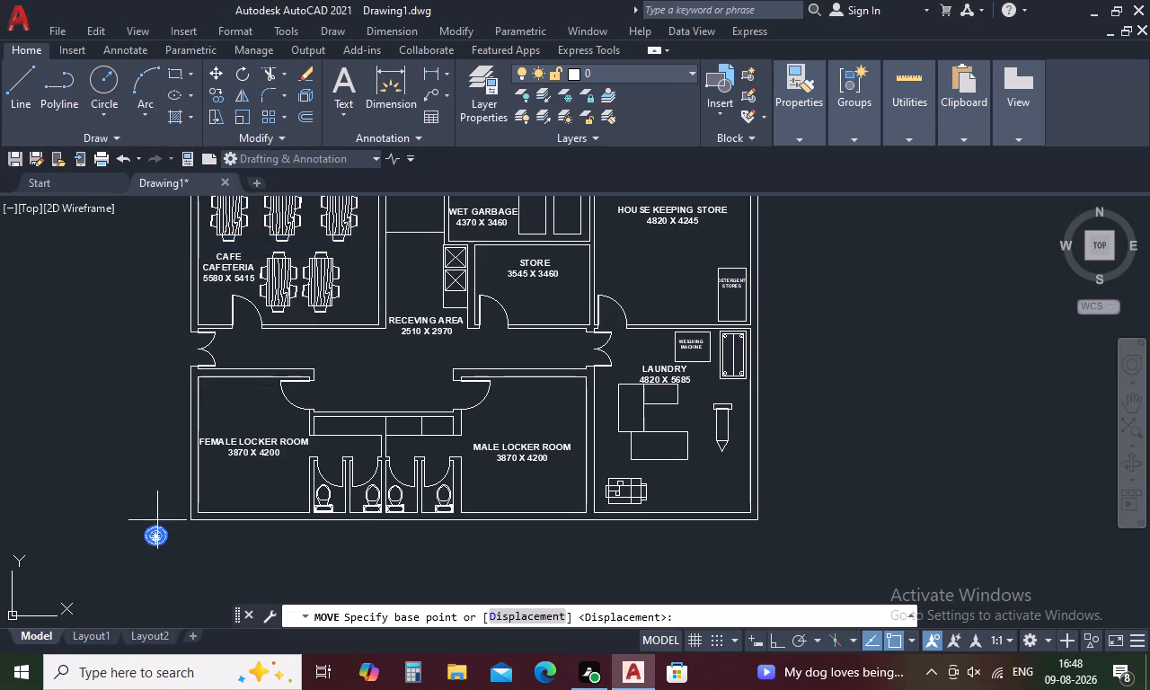
left_click(154, 539)
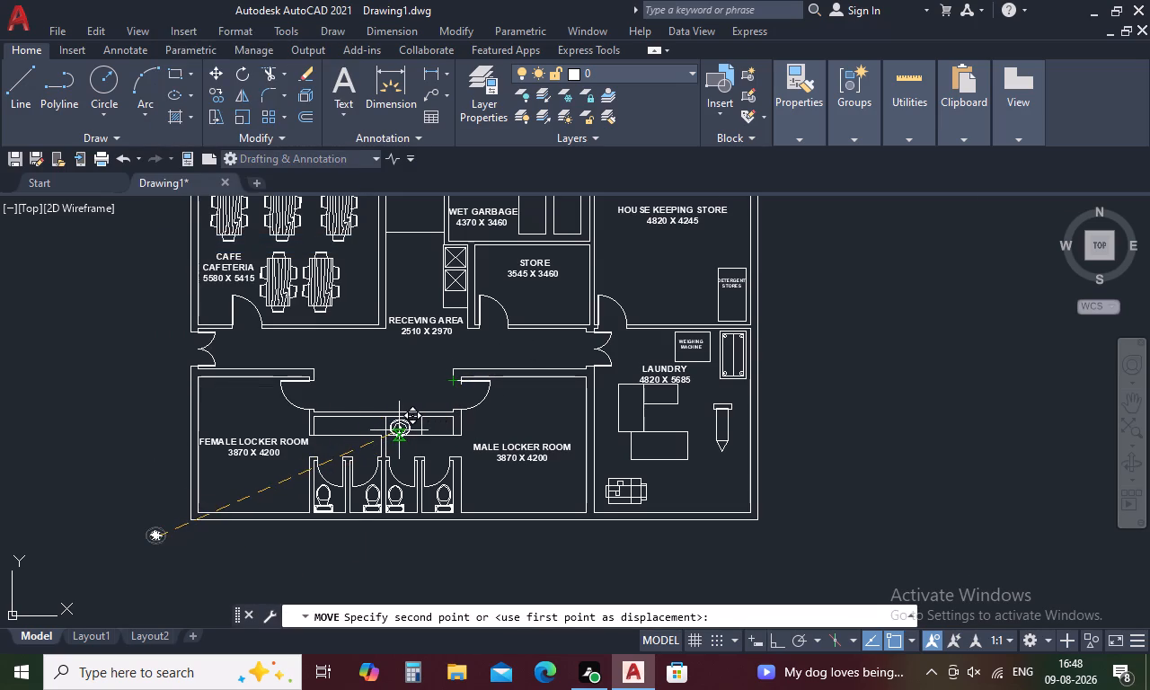
scroll(399, 430, "up", 3)
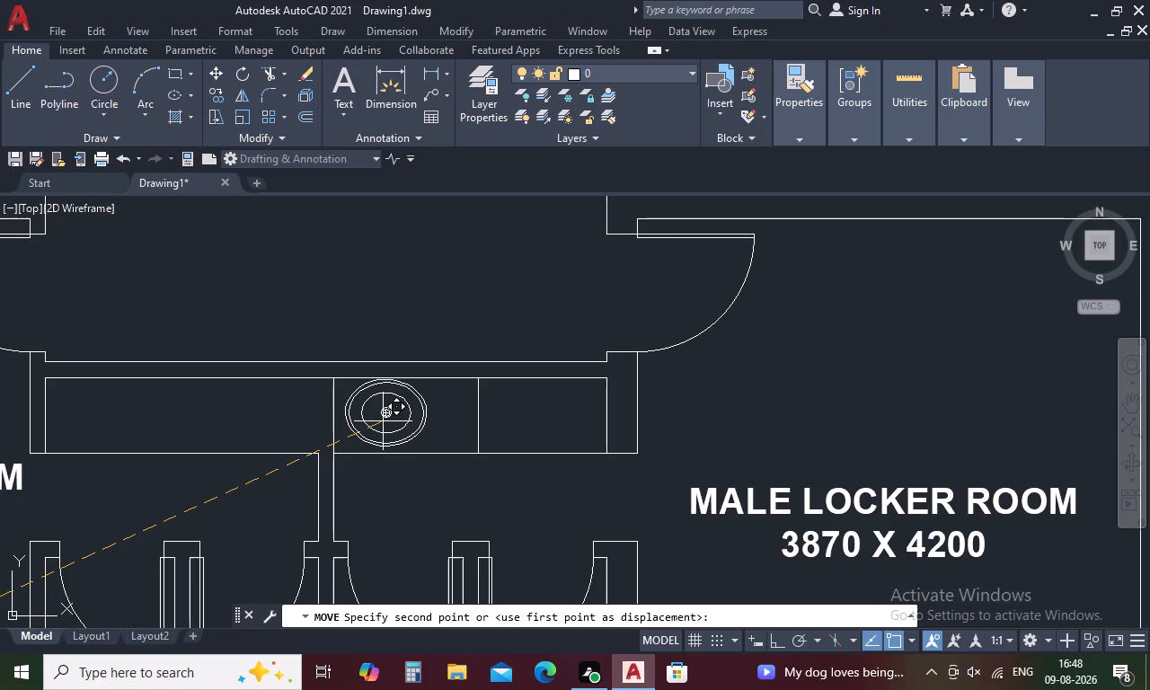
middle_click_drag(383, 420, 495, 420)
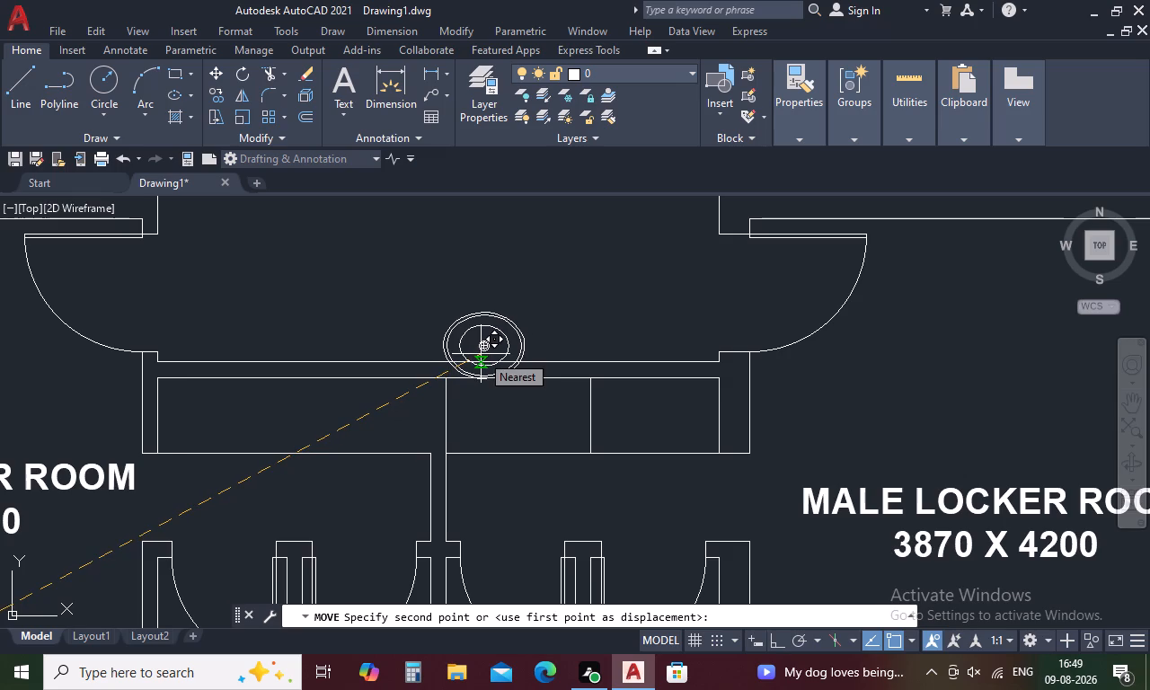
left_click(512, 423)
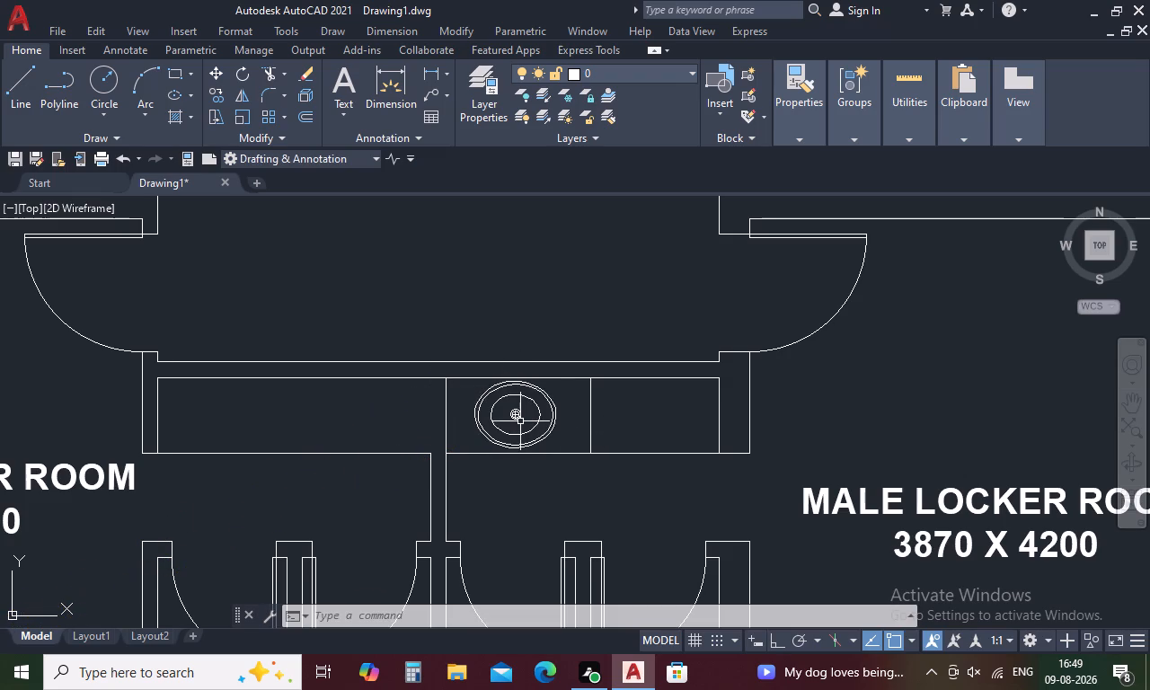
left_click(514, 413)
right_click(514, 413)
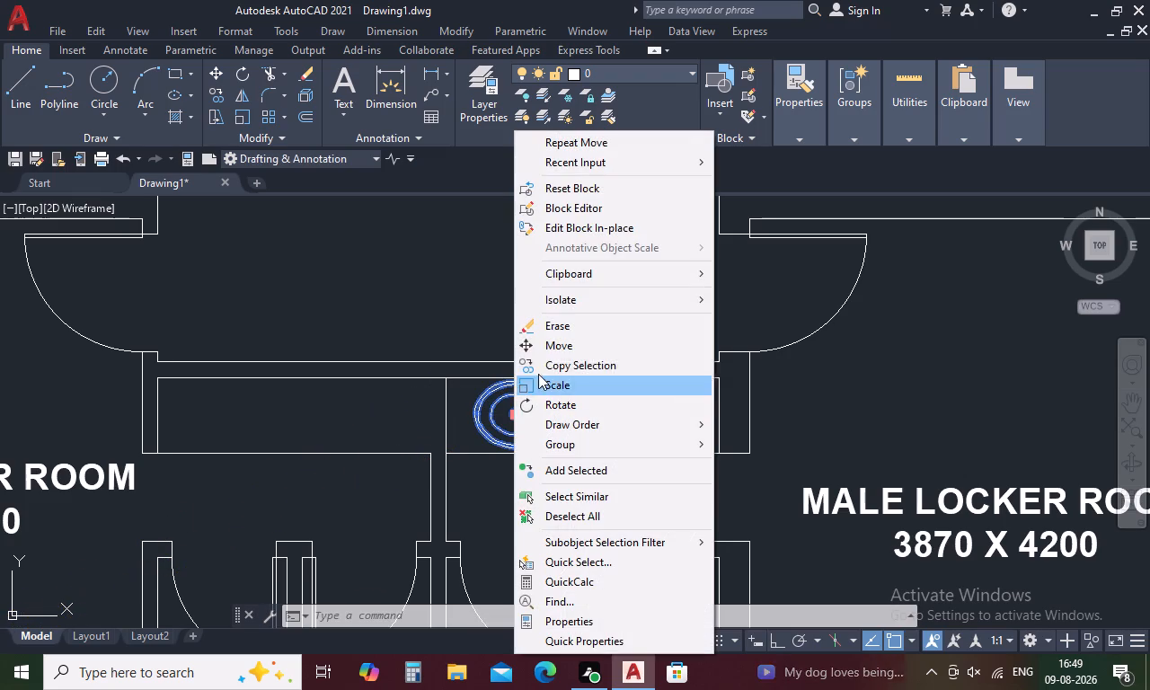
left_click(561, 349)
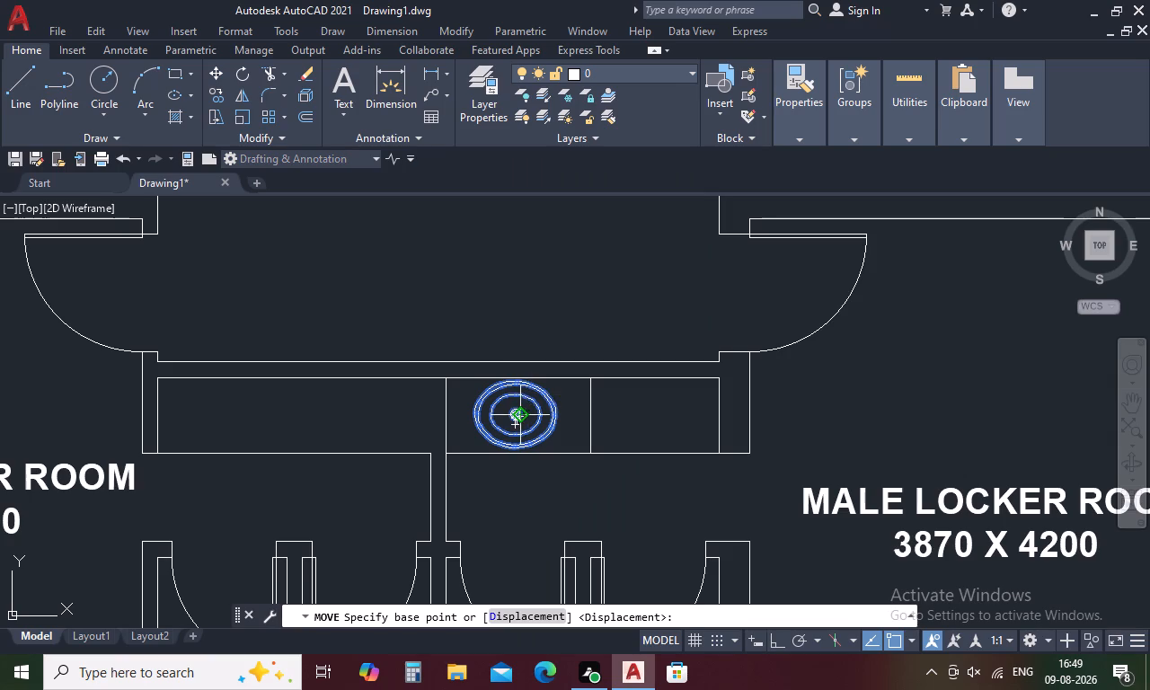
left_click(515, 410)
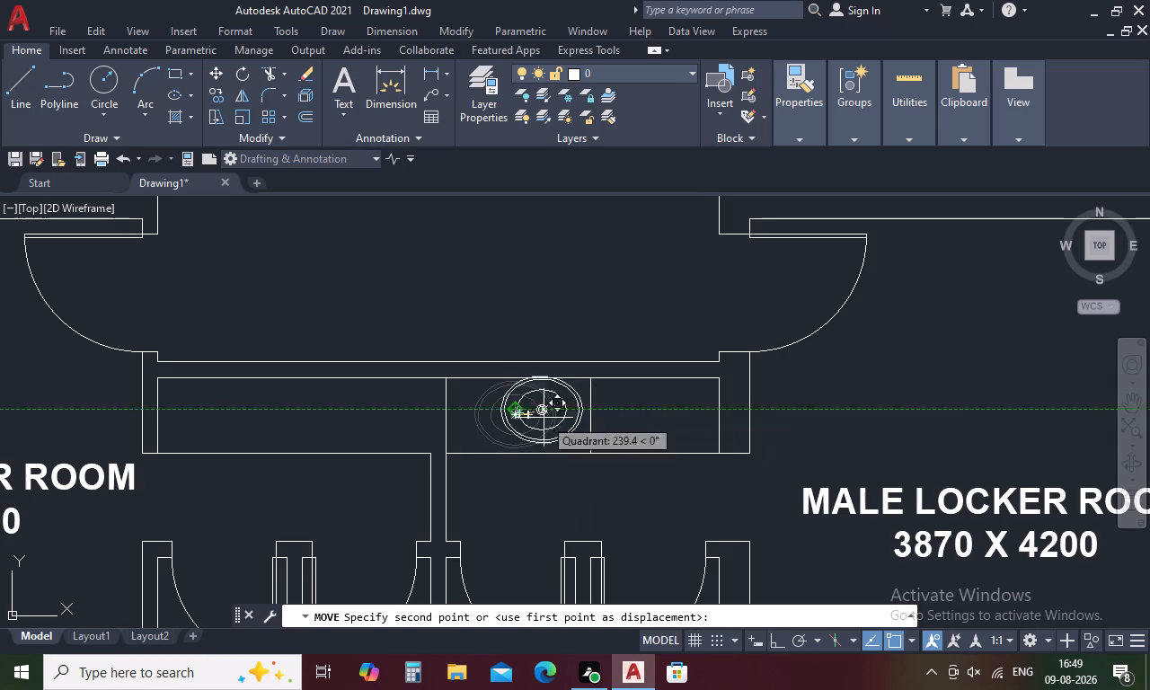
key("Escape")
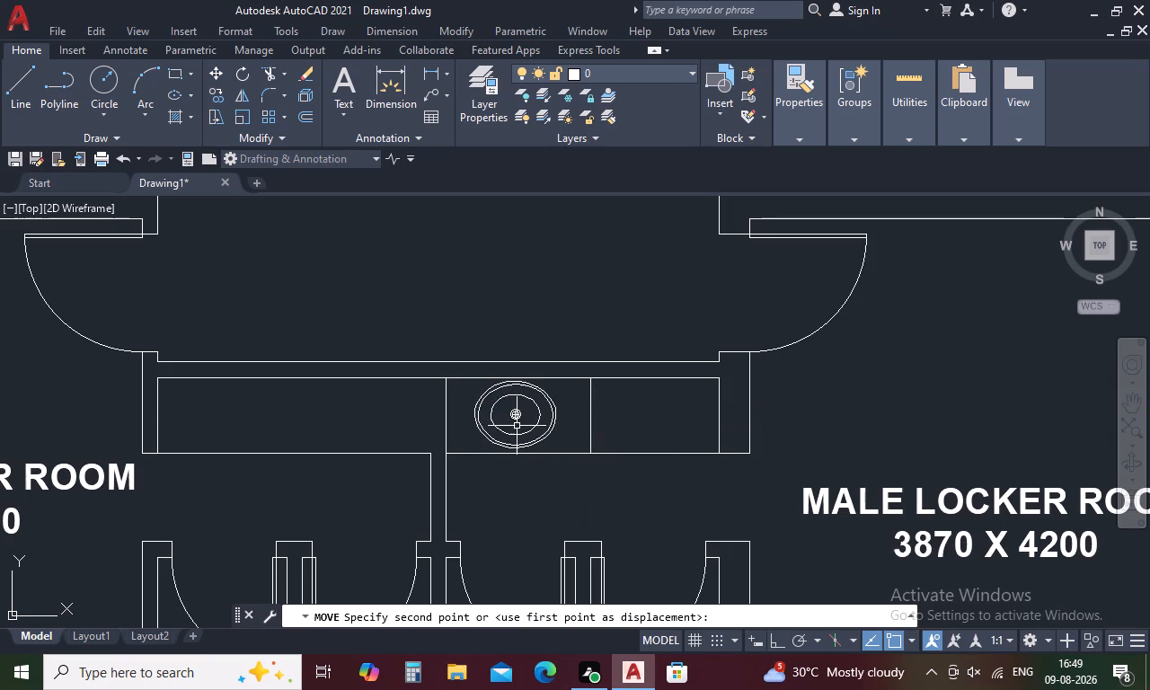
Copy the sink from its centre into the adjacent counter compartment on the male locker room side.
left_click(513, 419)
right_click(513, 419)
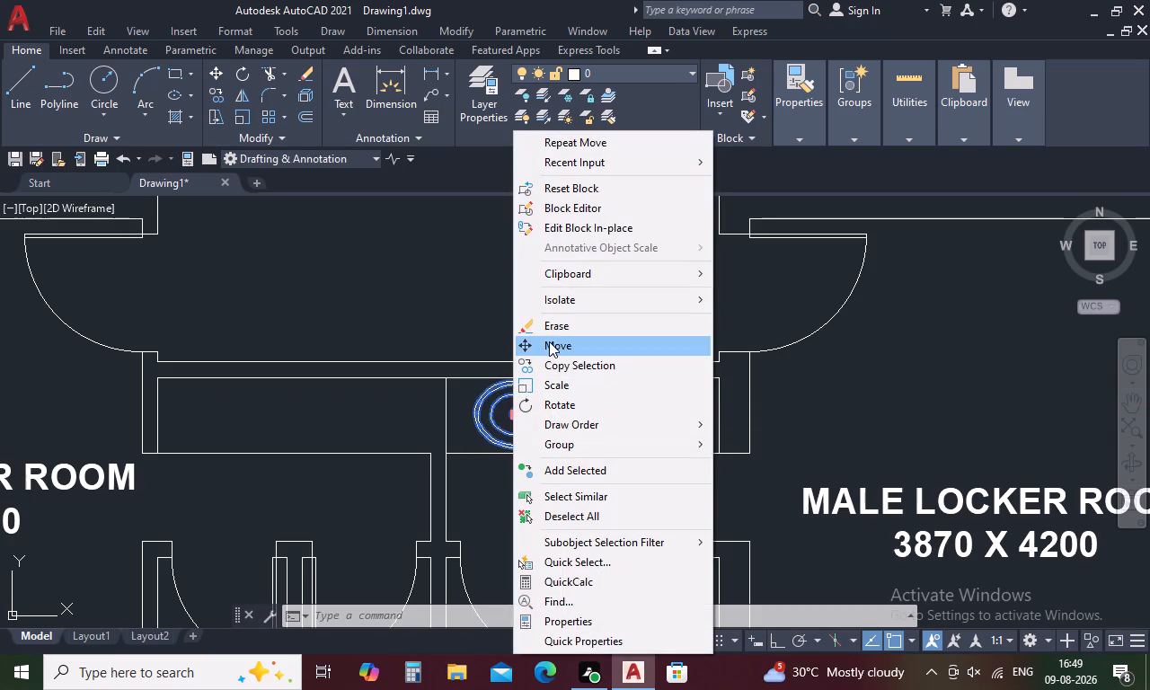
left_click(557, 366)
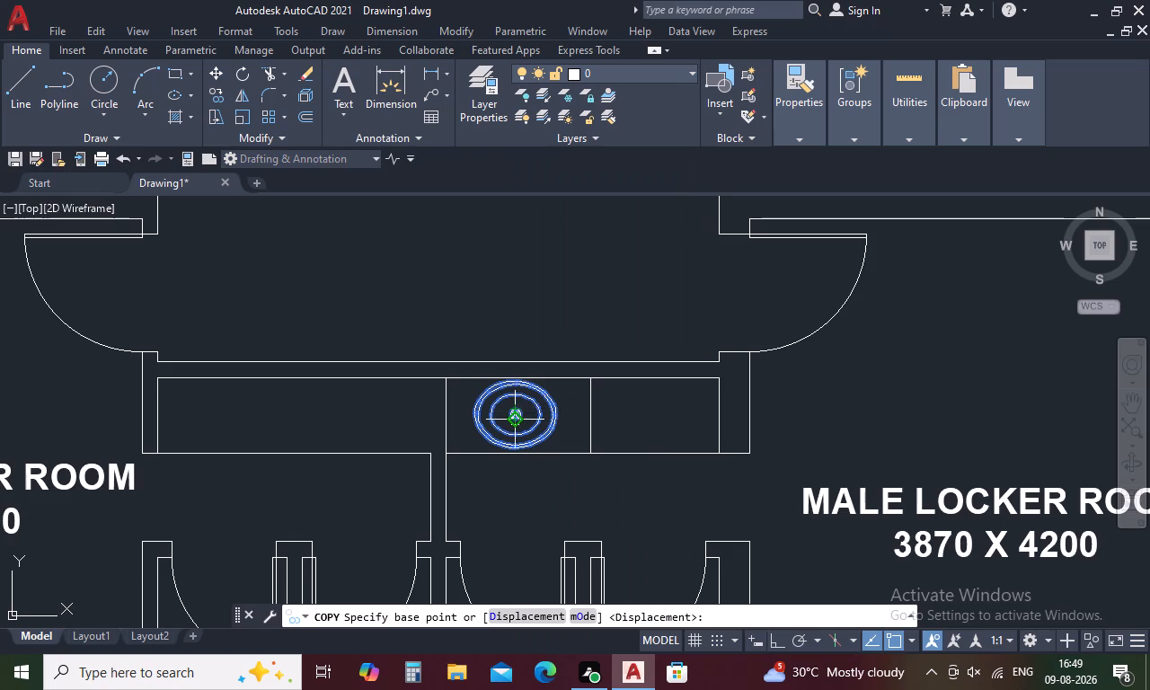
left_click(513, 421)
left_click(650, 427)
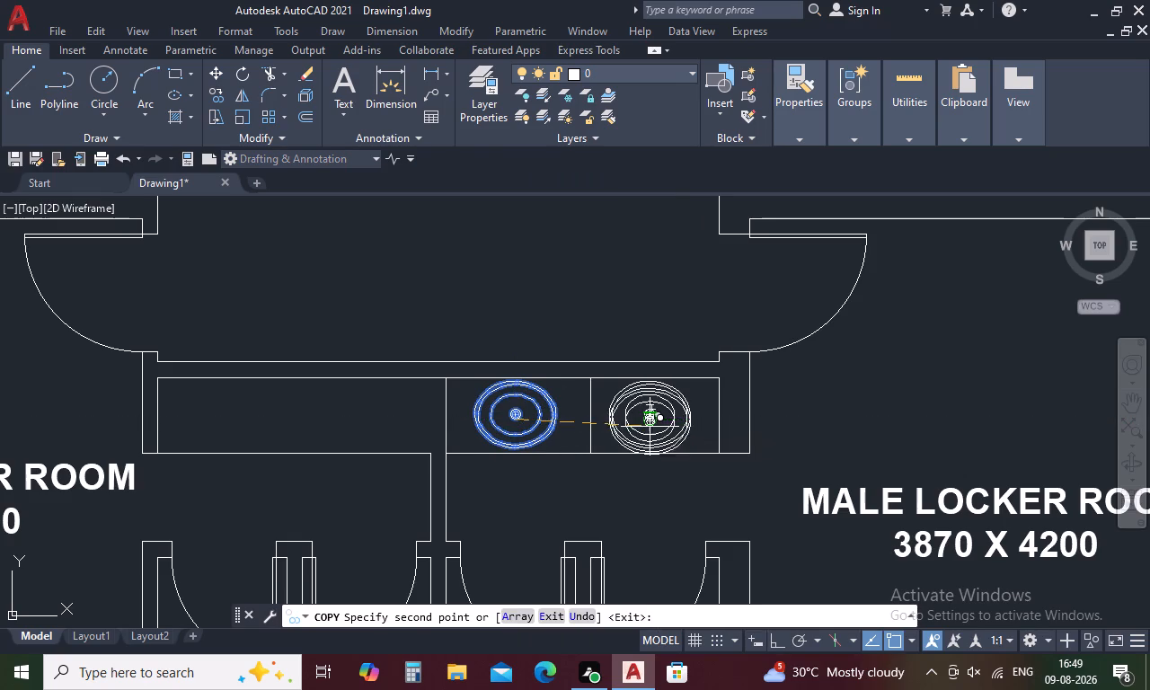
key("Escape")
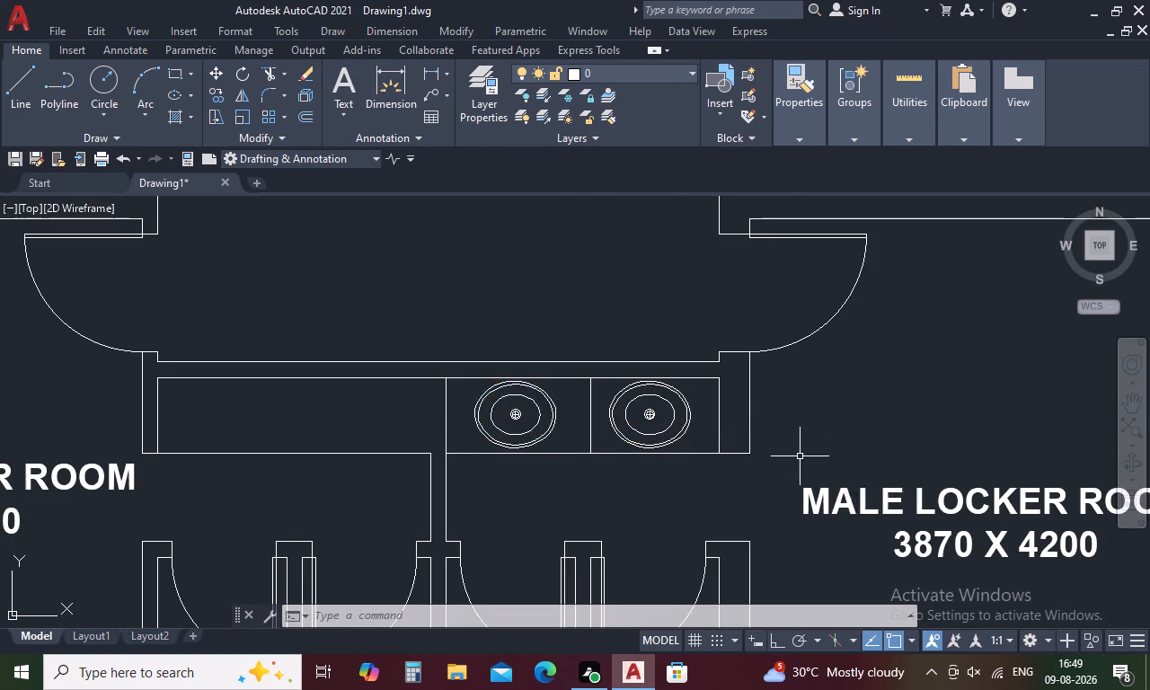
Apply a Solid hatch to the cafeteria walls and the connected walls around the remaining rooms.
scroll(800, 456, "down", 2)
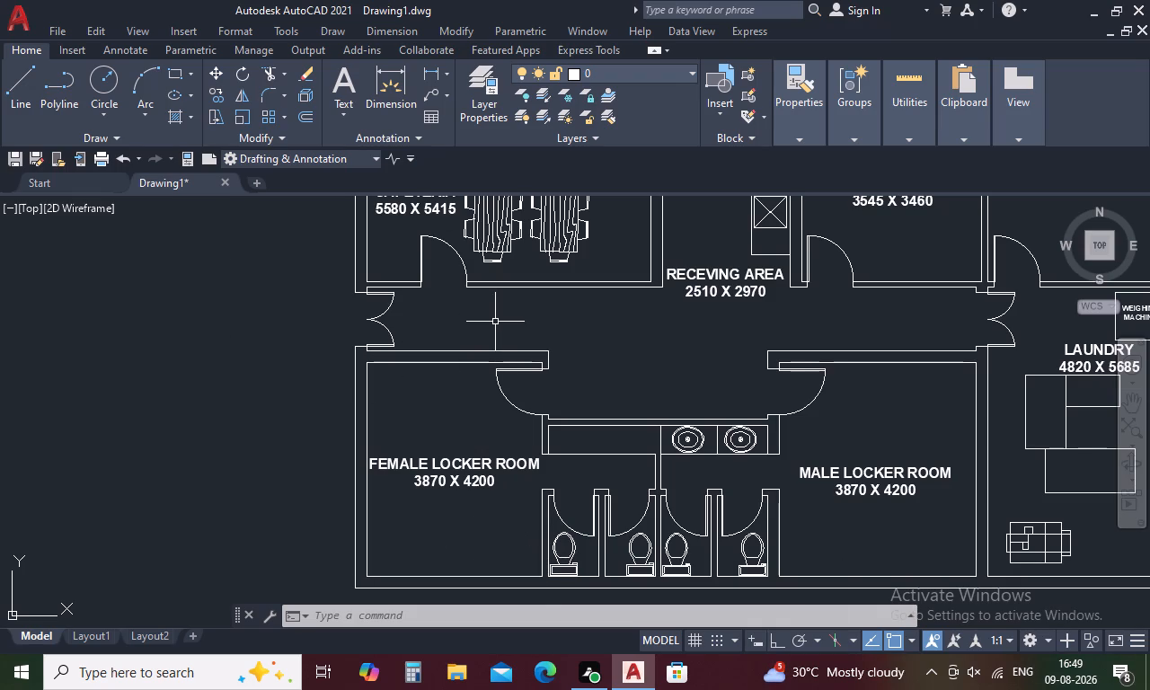
key("Escape")
key("h")
key("space")
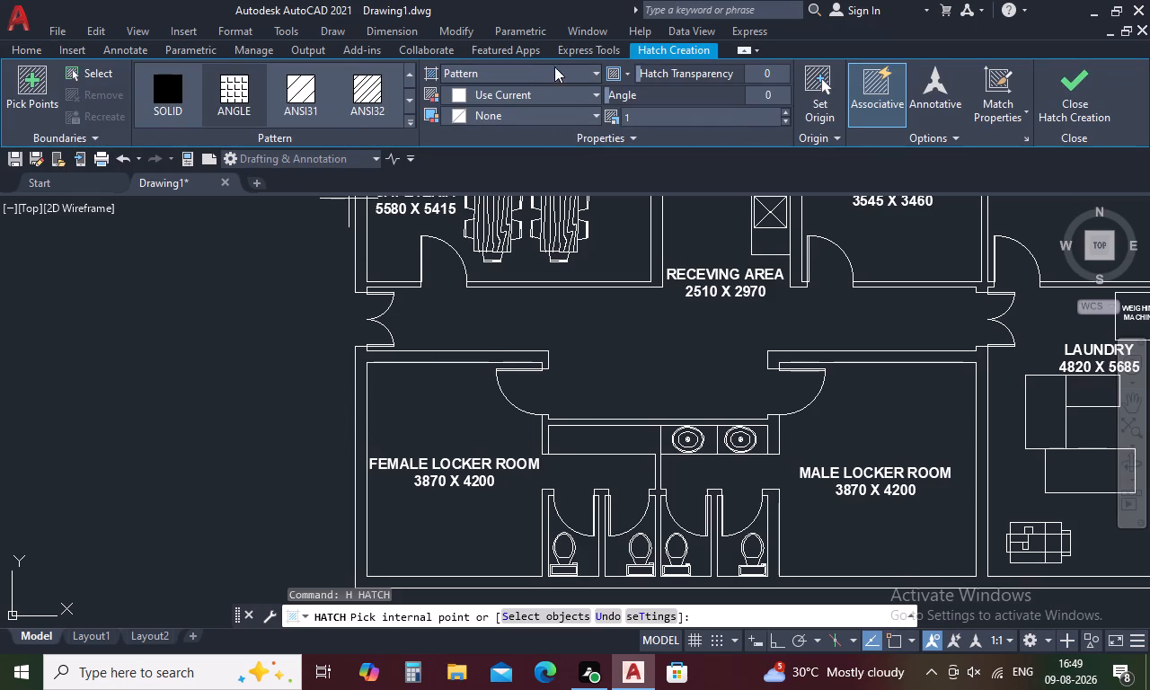
left_click(597, 73)
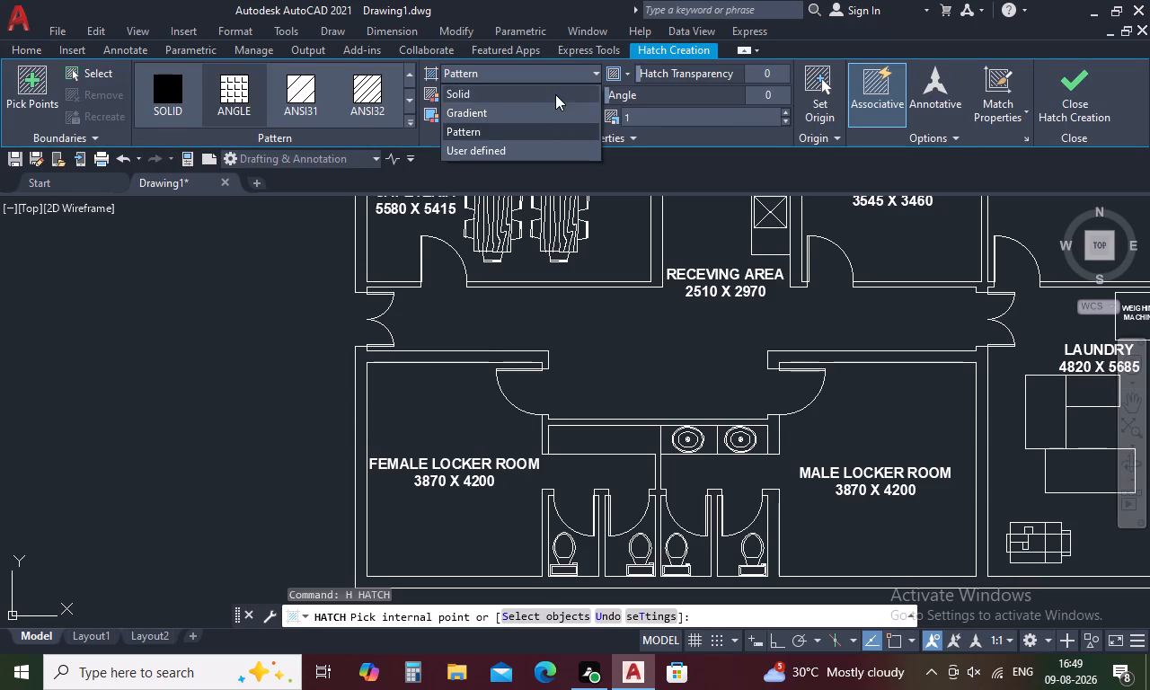
left_click(554, 92)
left_click(362, 232)
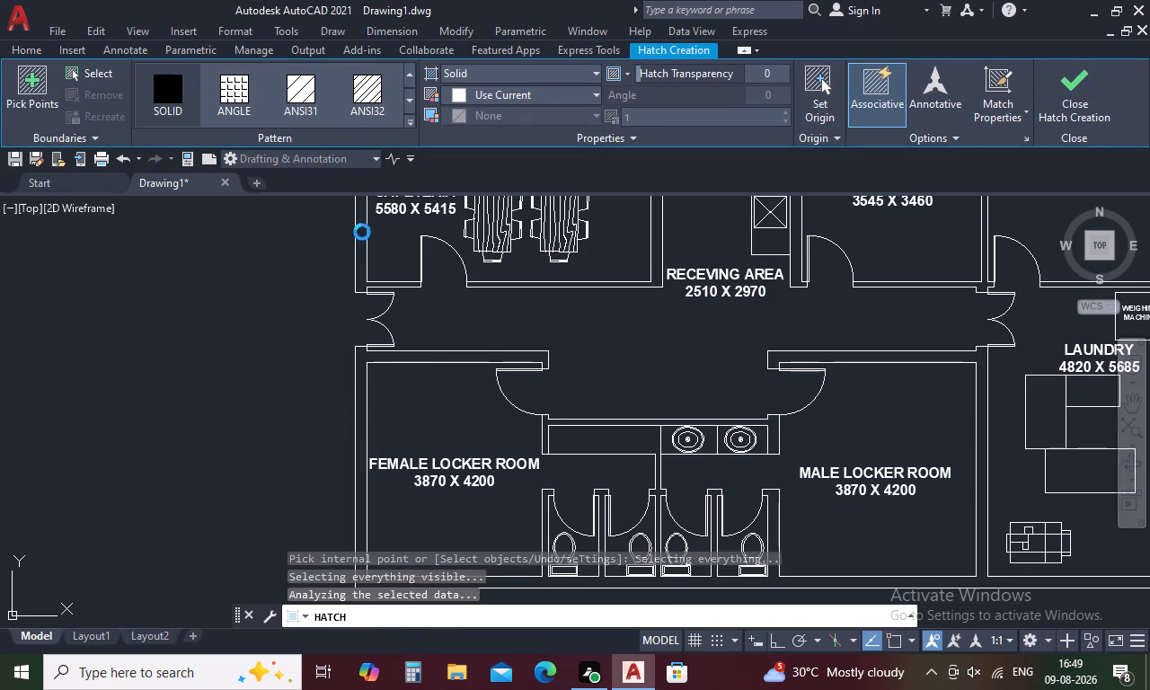
scroll(483, 328, "down", 3)
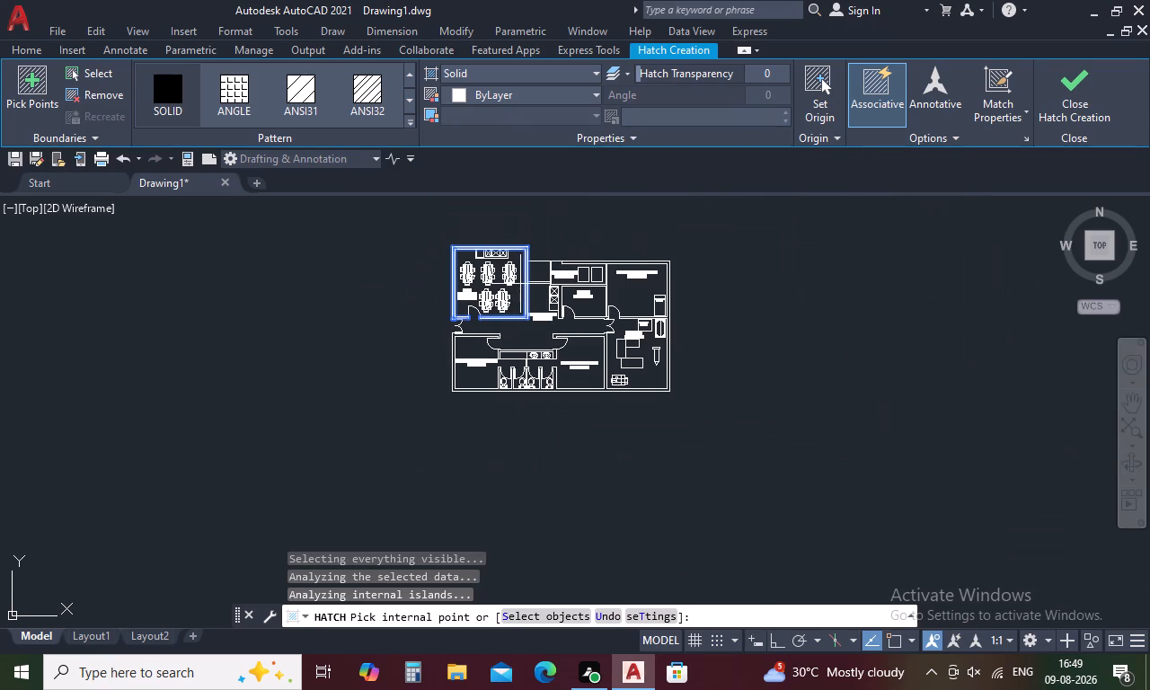
scroll(531, 259, "up", 3)
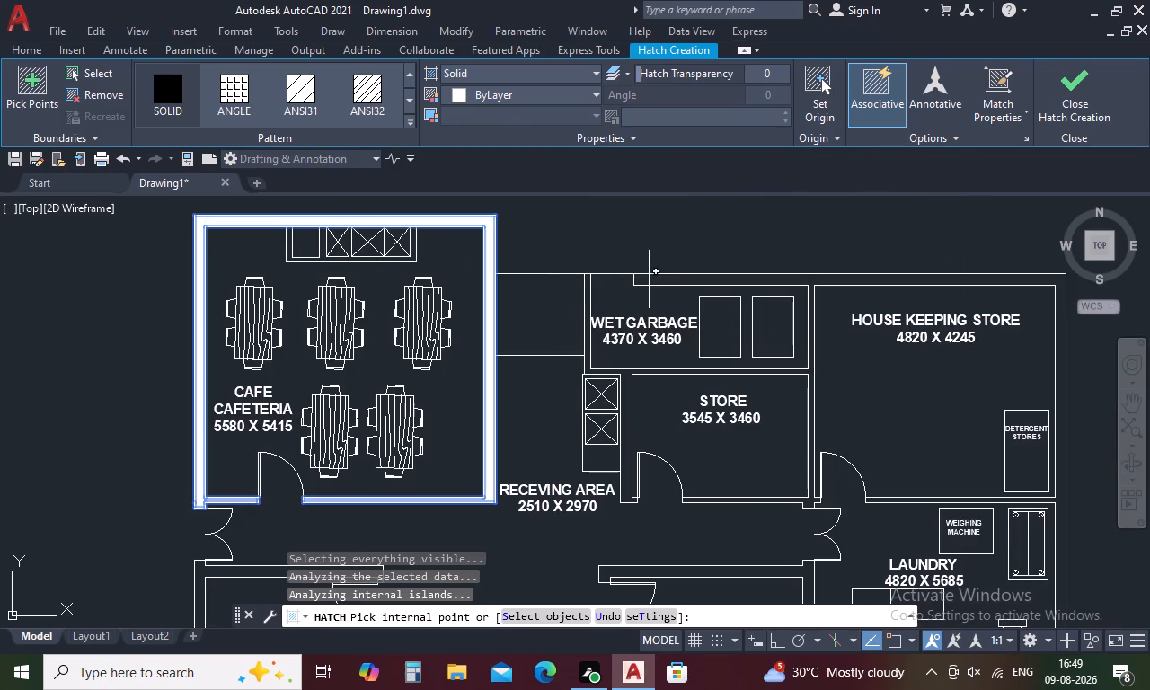
left_click(658, 281)
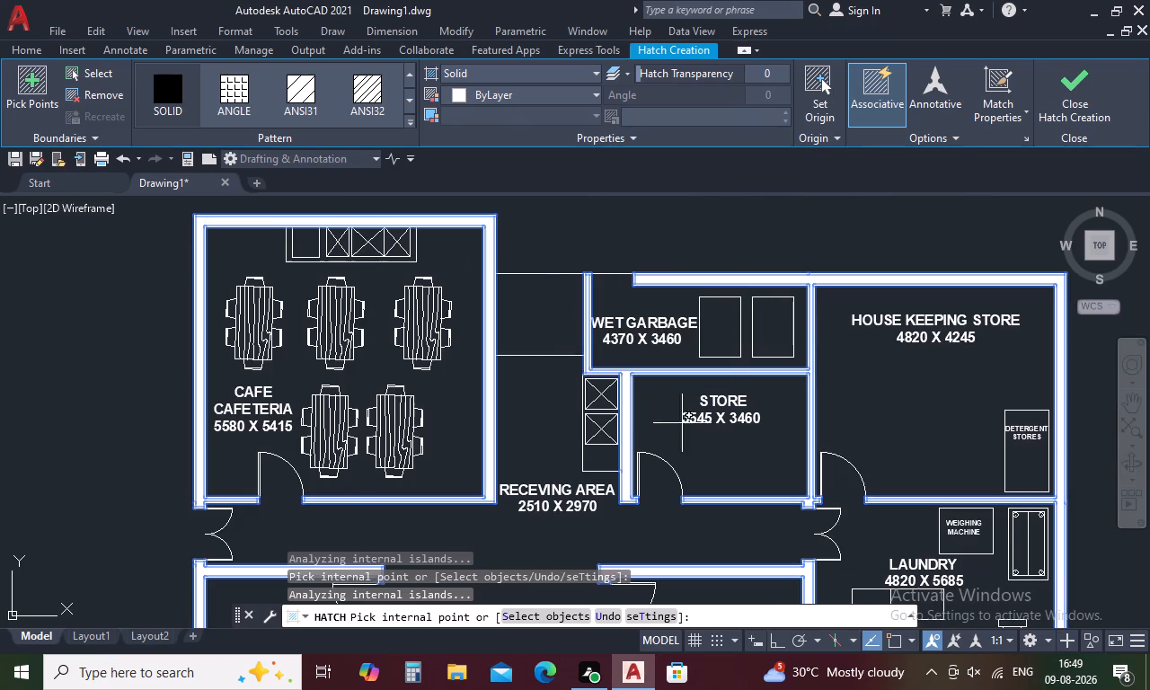
Add the wall strip behind the locker room sink counter to the solid hatch and finish the hatch.
scroll(611, 437, "down", 1)
middle_click_drag(601, 513, 599, 370)
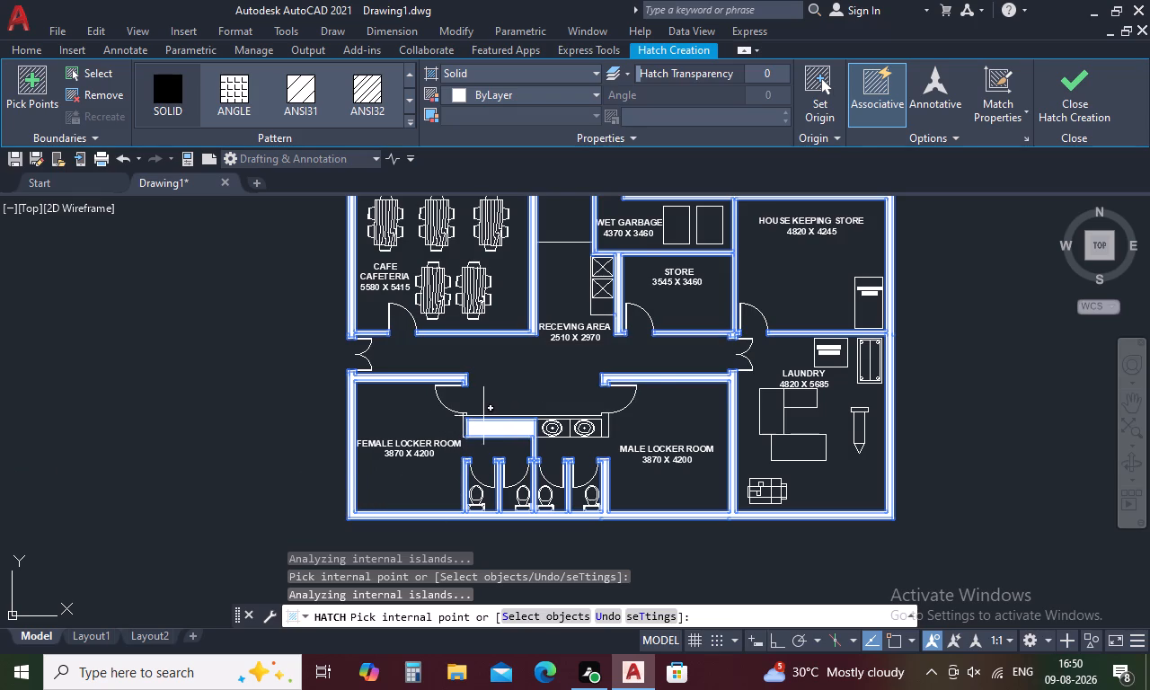
scroll(491, 417, "up", 3)
left_click(488, 424)
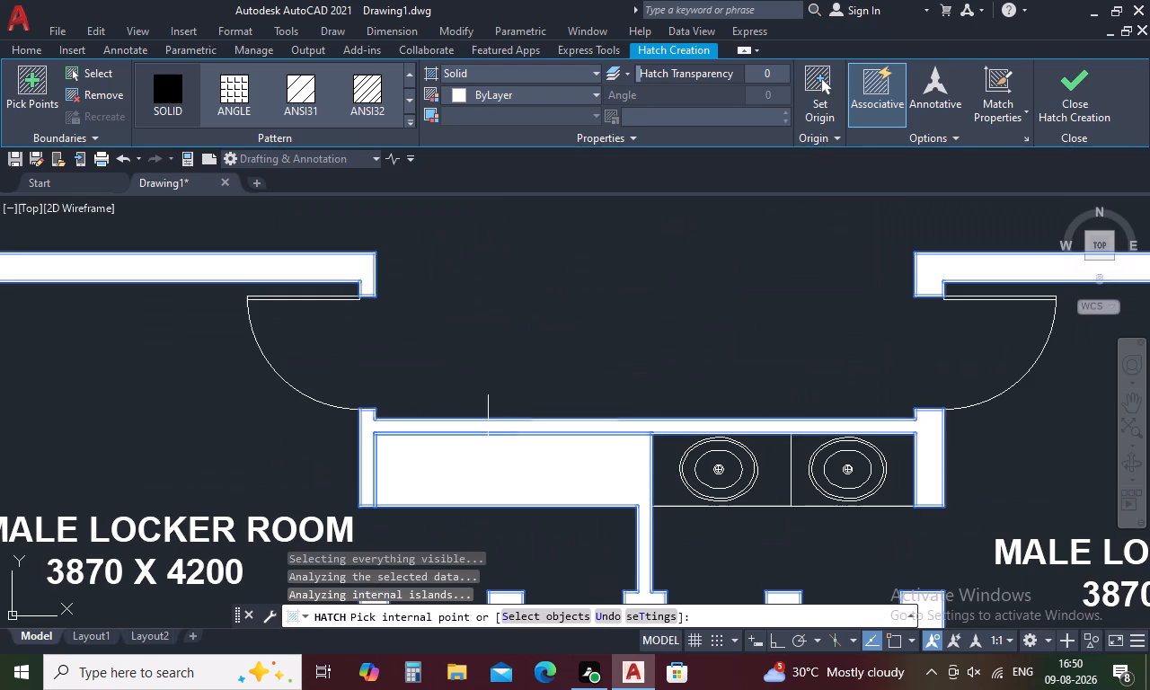
scroll(510, 467, "down", 3)
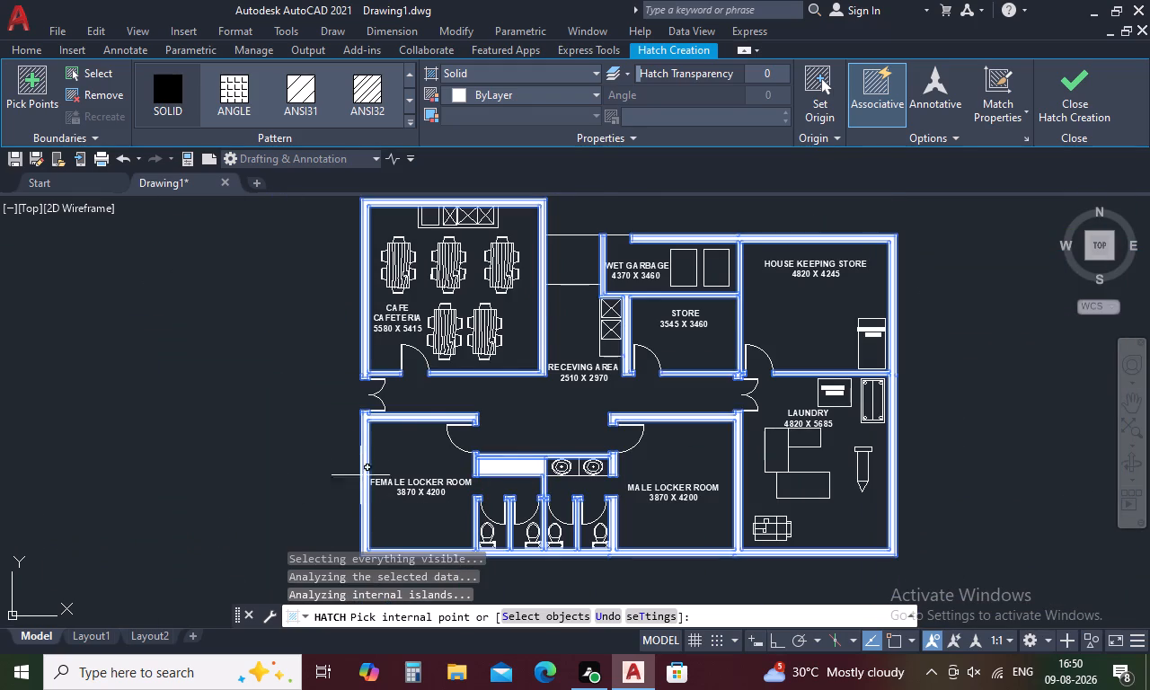
left_click(1071, 105)
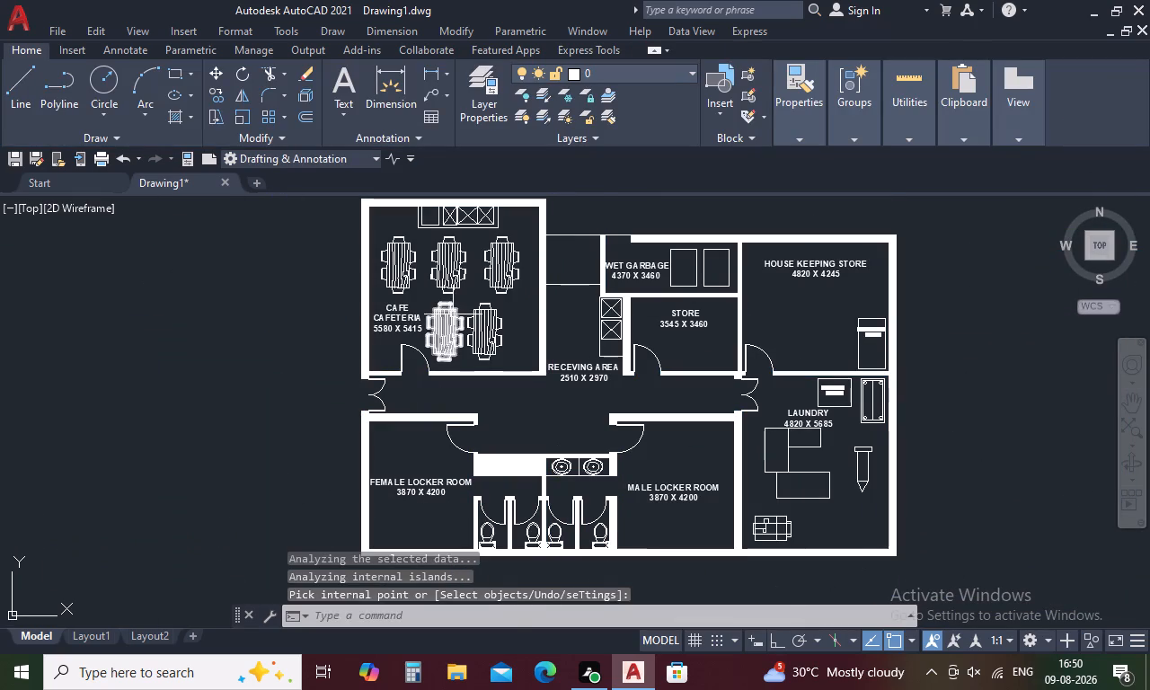
Fill the rectangular area between the cafeteria and wet garbage room, above the receiving area, with a solid hatch.
middle_click_drag(592, 402, 573, 344)
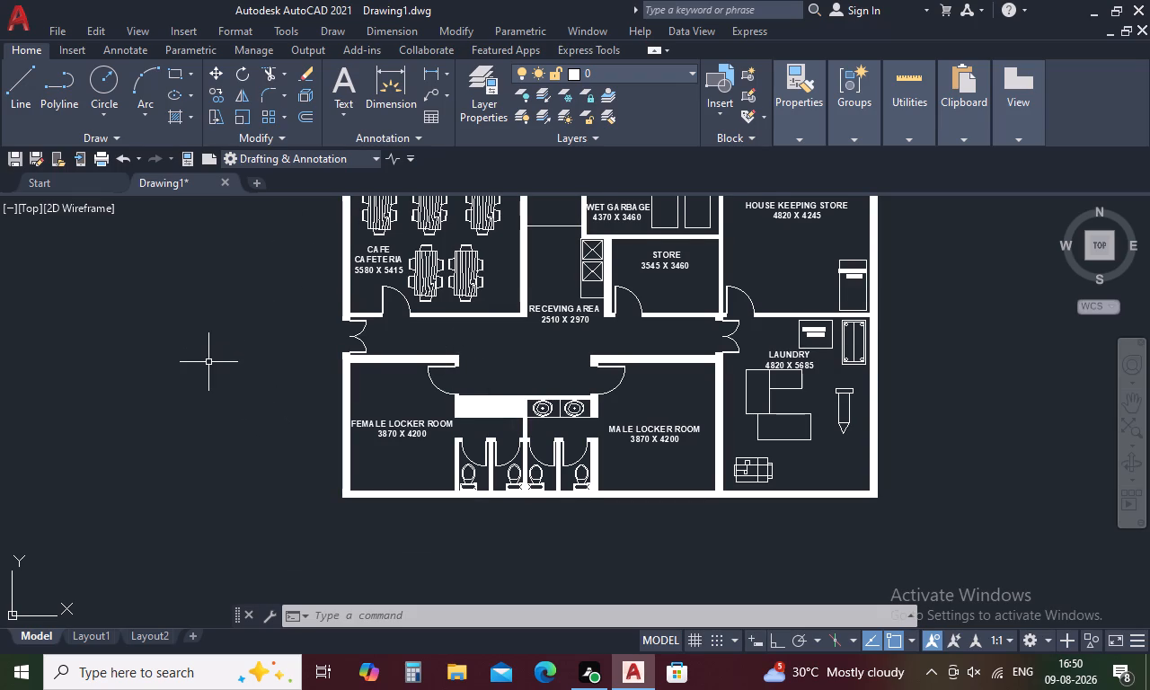
middle_click_drag(210, 379, 223, 528)
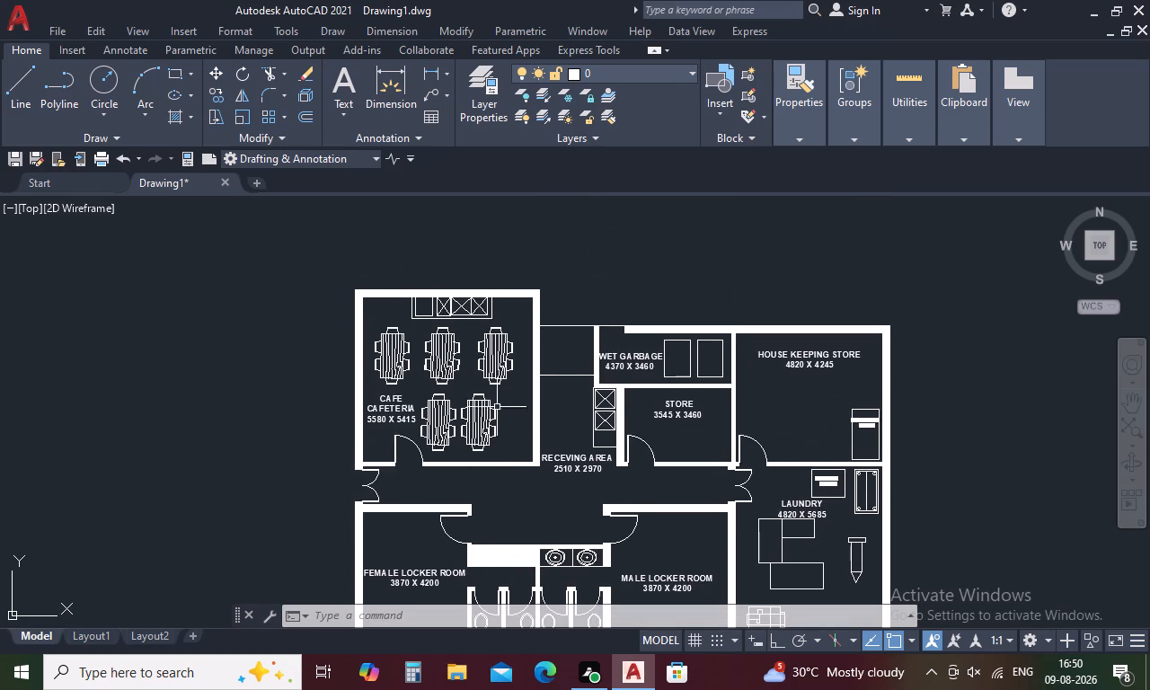
type("H")
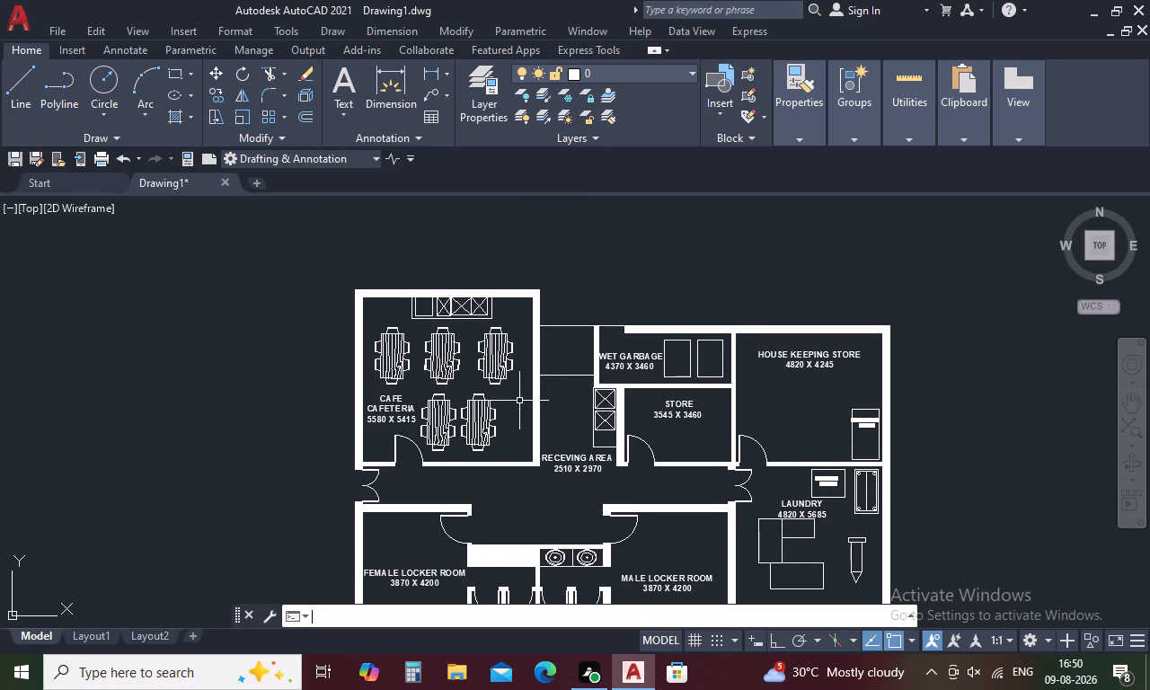
key("space")
left_click(565, 358)
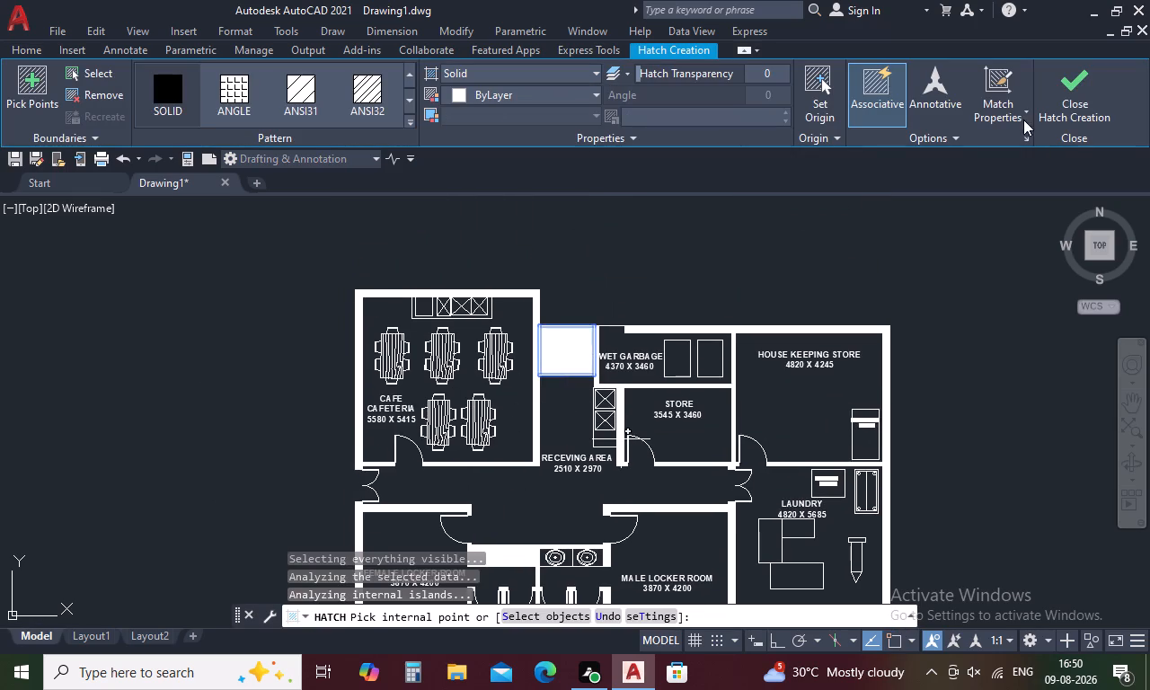
left_click(1053, 111)
Add a multiline text label reading D1 at the double door on the corridor's west end.
scroll(557, 341, "down", 2)
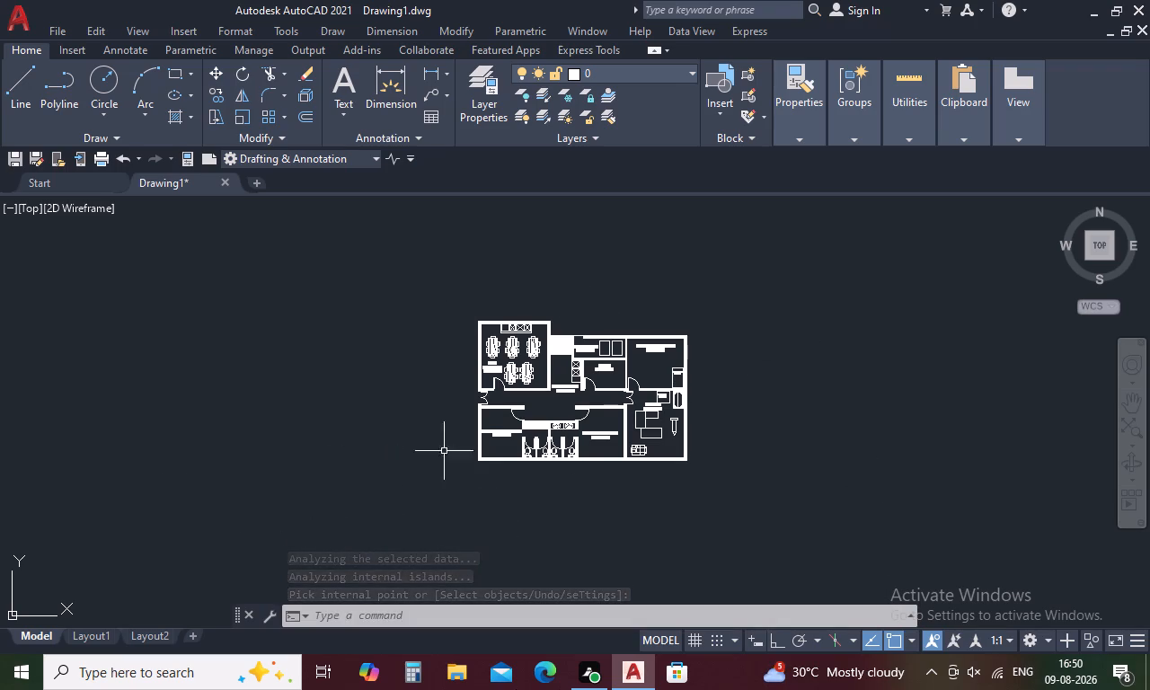
scroll(489, 401, "up", 2)
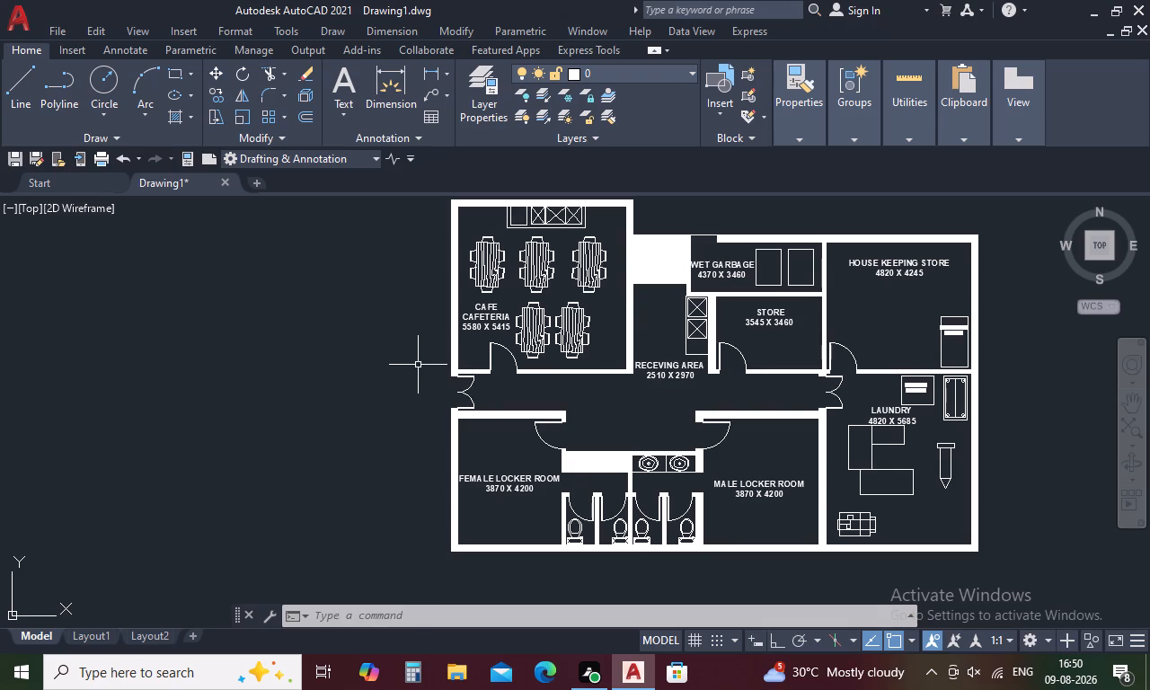
key("t")
key("space")
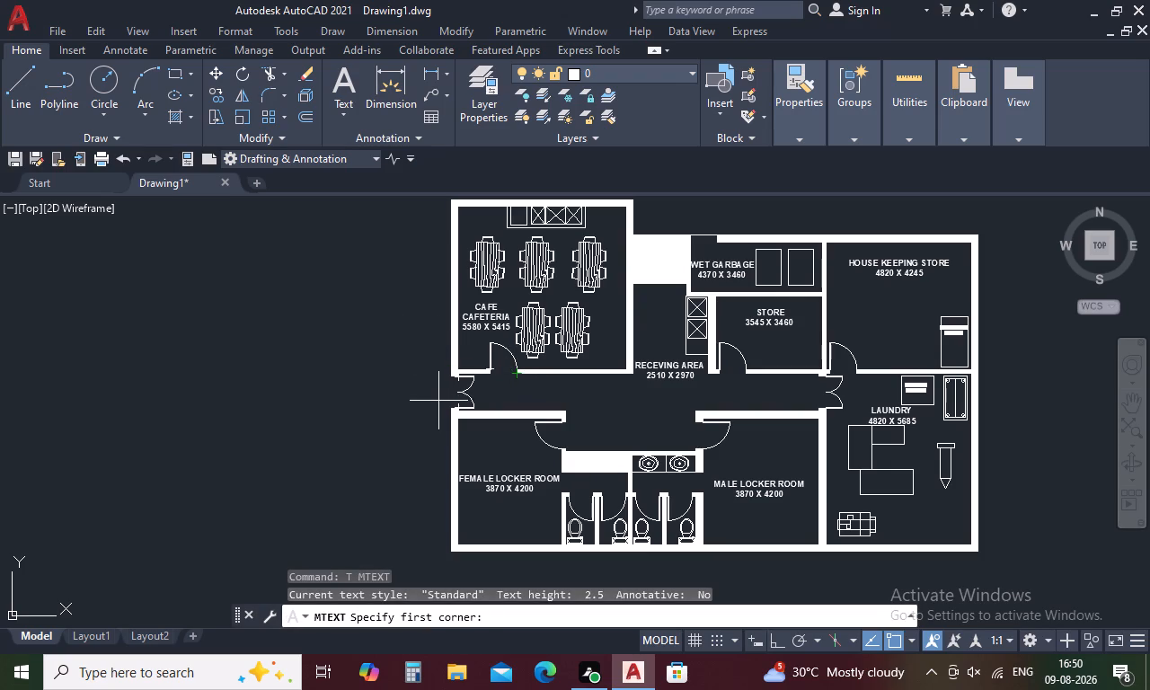
scroll(438, 401, "up", 3)
left_click(446, 349)
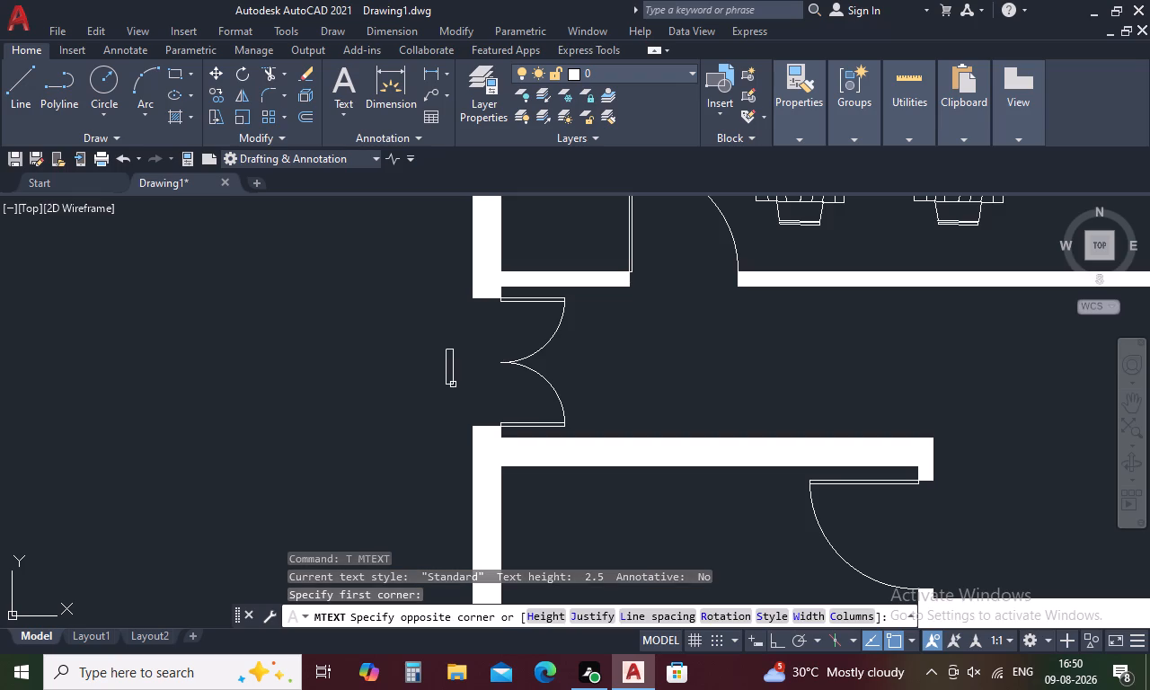
left_click(491, 393)
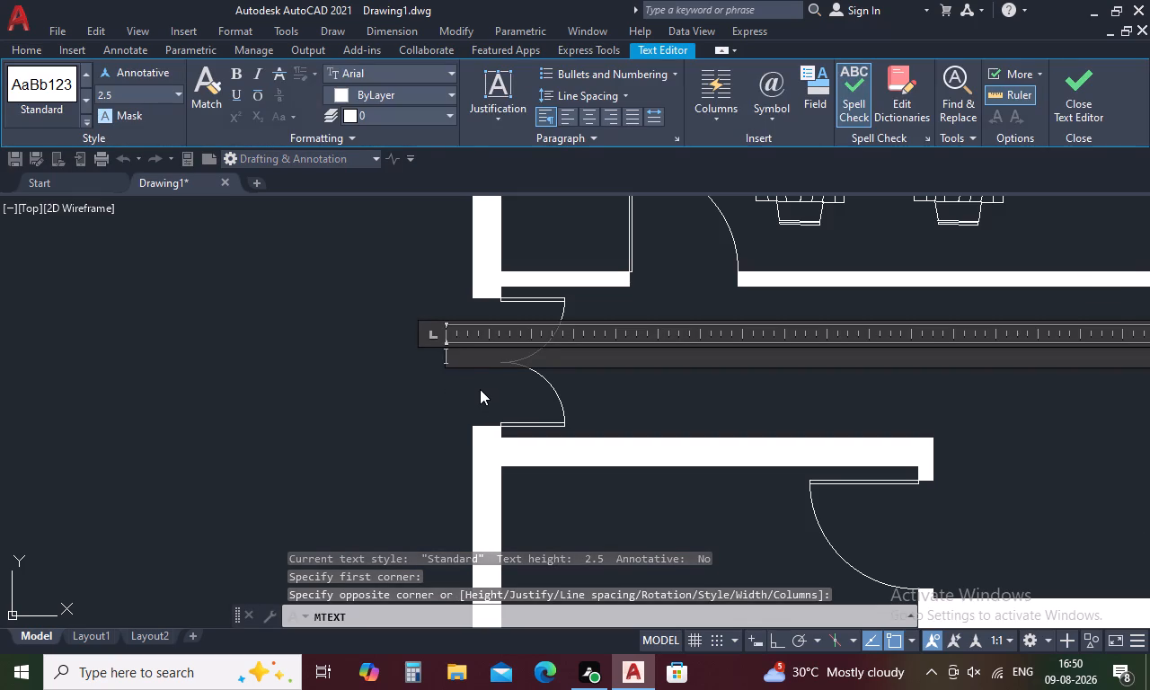
type("D1")
Set the text height of the new D1 label to 200 and finish the text edit.
left_click_drag(470, 353, 393, 355)
left_click(124, 98)
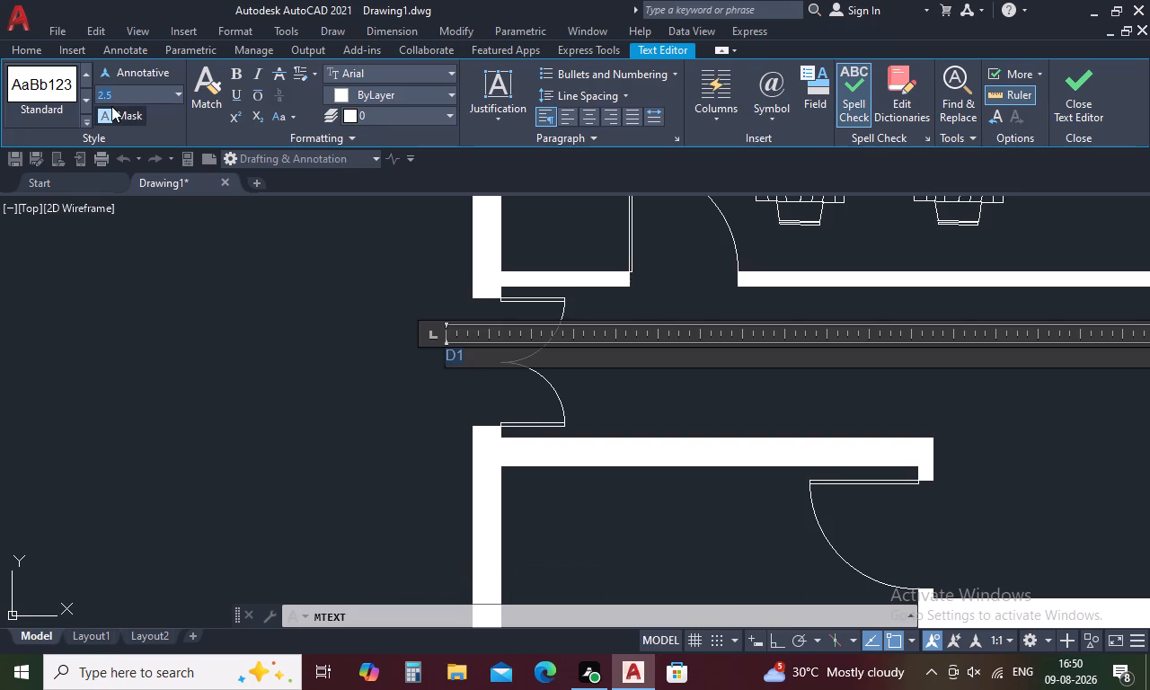
key("BackSpace")
key("1")
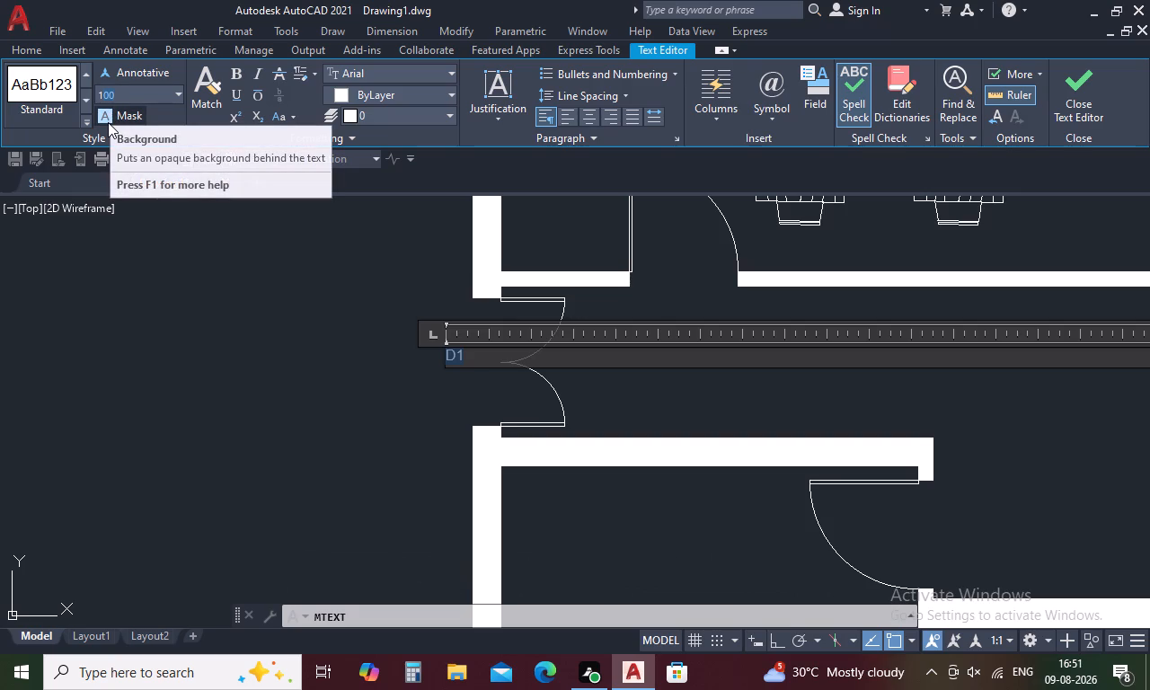
key("BackSpace")
key("1")
type("50")
key("Return")
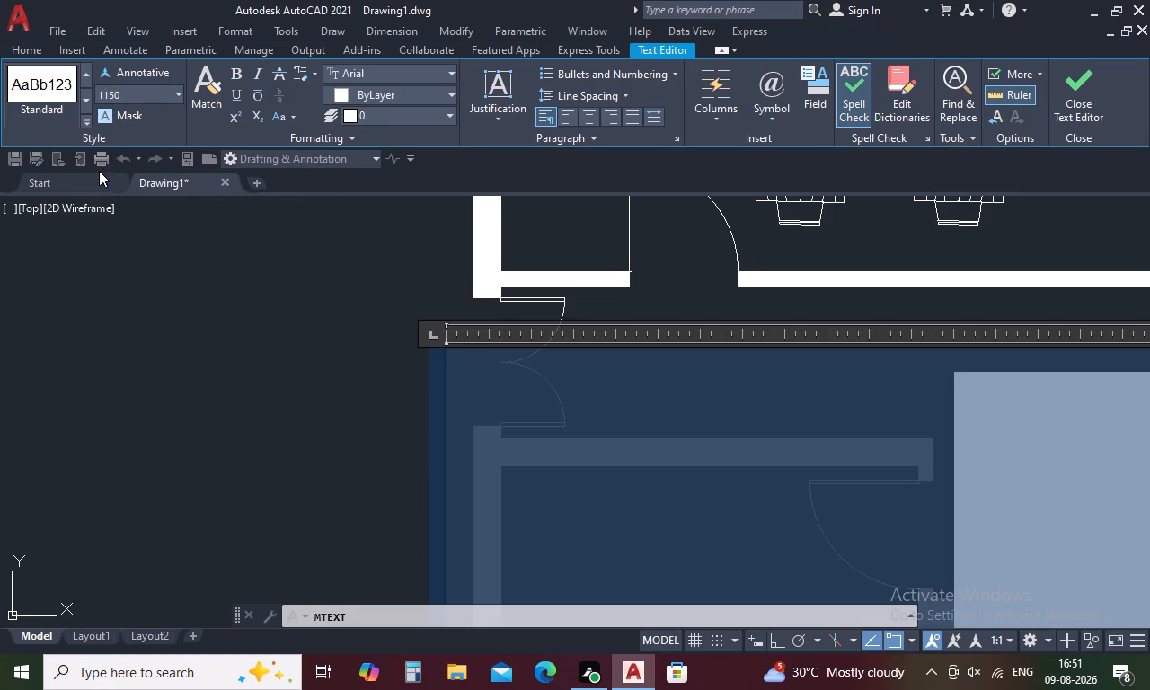
left_click(136, 94)
key("BackSpace")
key("2")
key("0")
key("0")
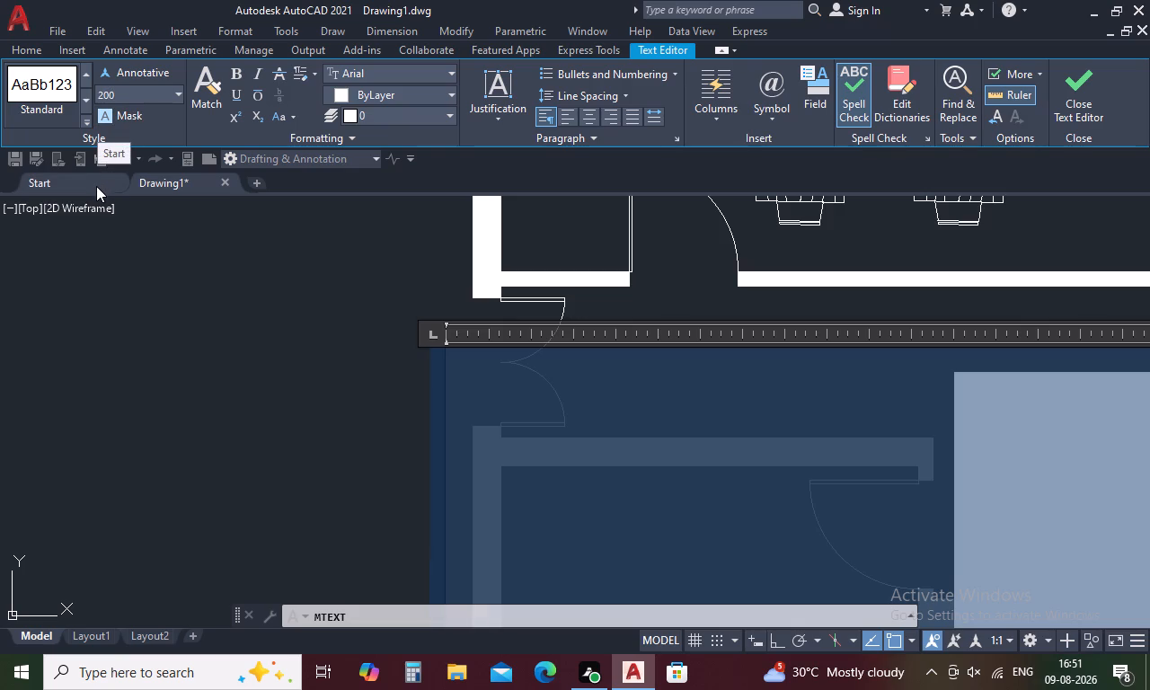
key("Return")
left_click(142, 343)
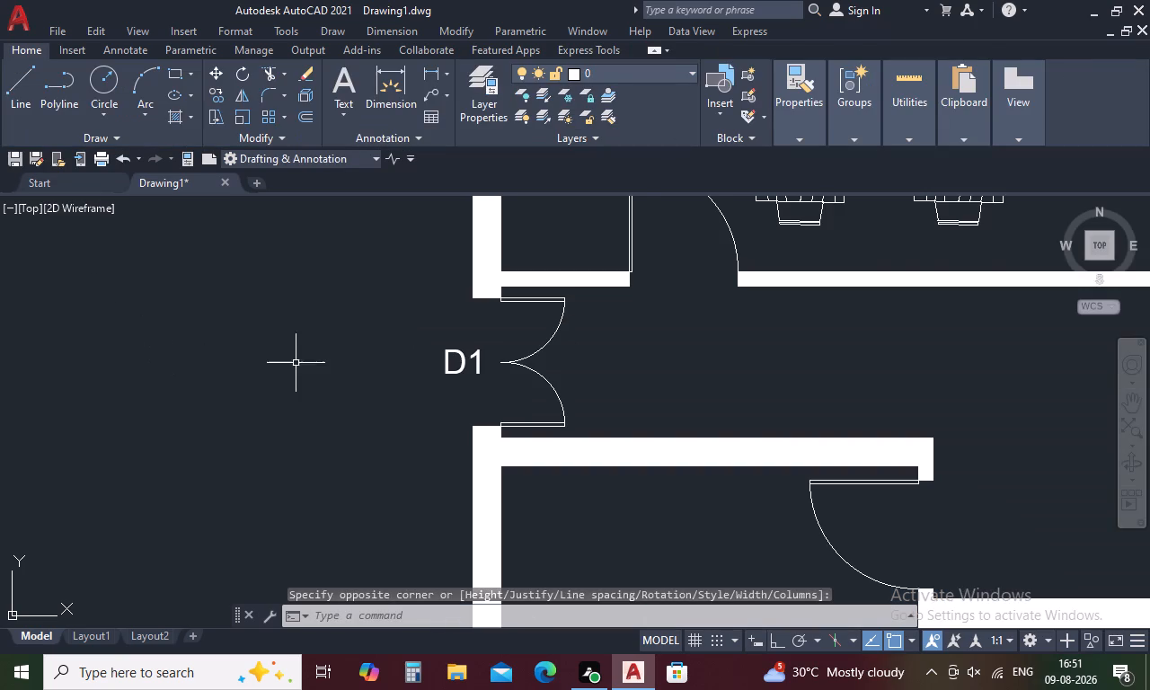
Copy the D1 label to the laundry's double door and to the housekeeping store's door opening.
scroll(298, 363, "down", 1)
left_click(400, 369)
right_click(400, 369)
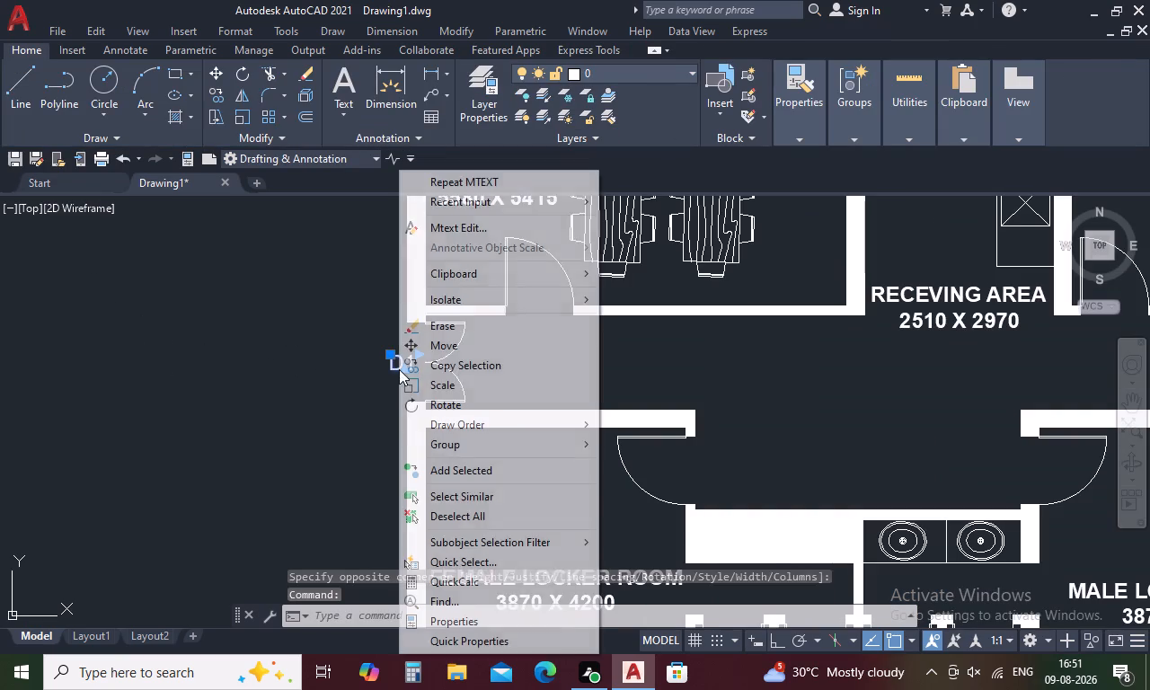
left_click(417, 364)
left_click(386, 367)
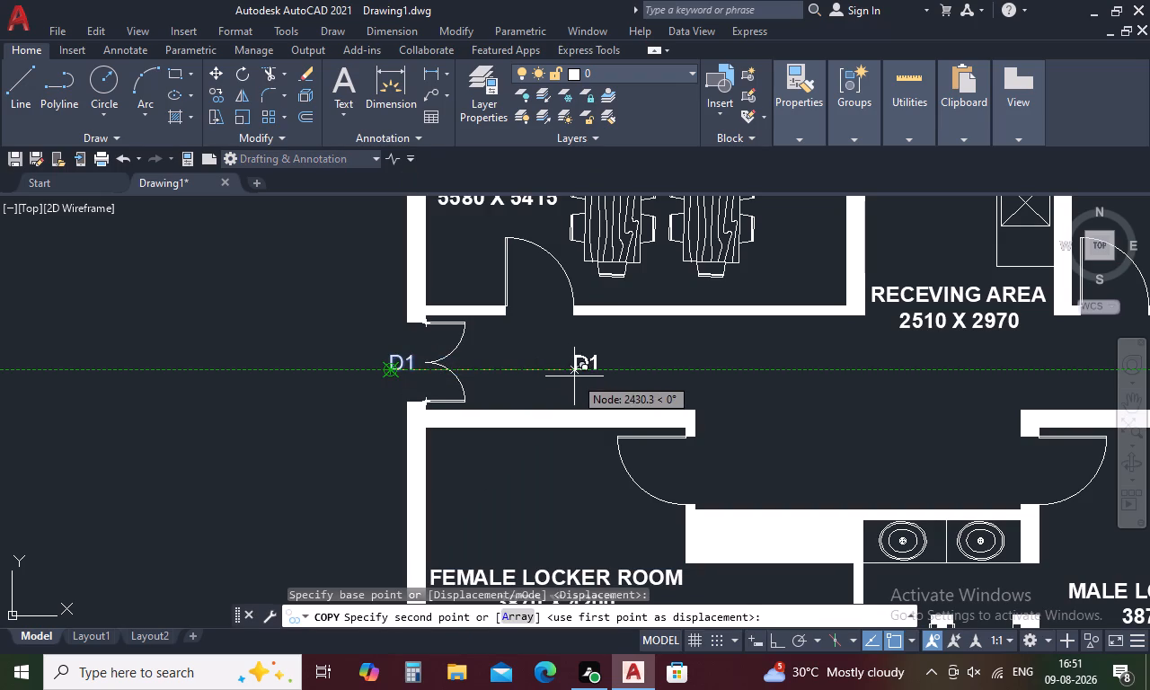
middle_click_drag(684, 370, 0, 407)
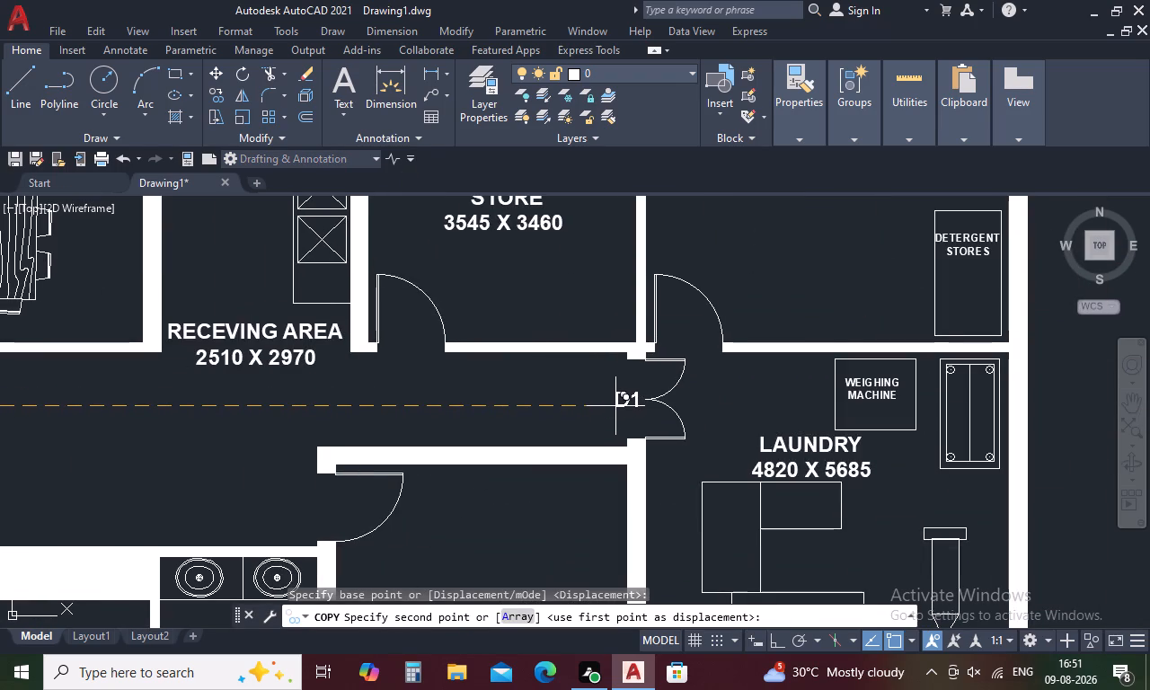
left_click(615, 406)
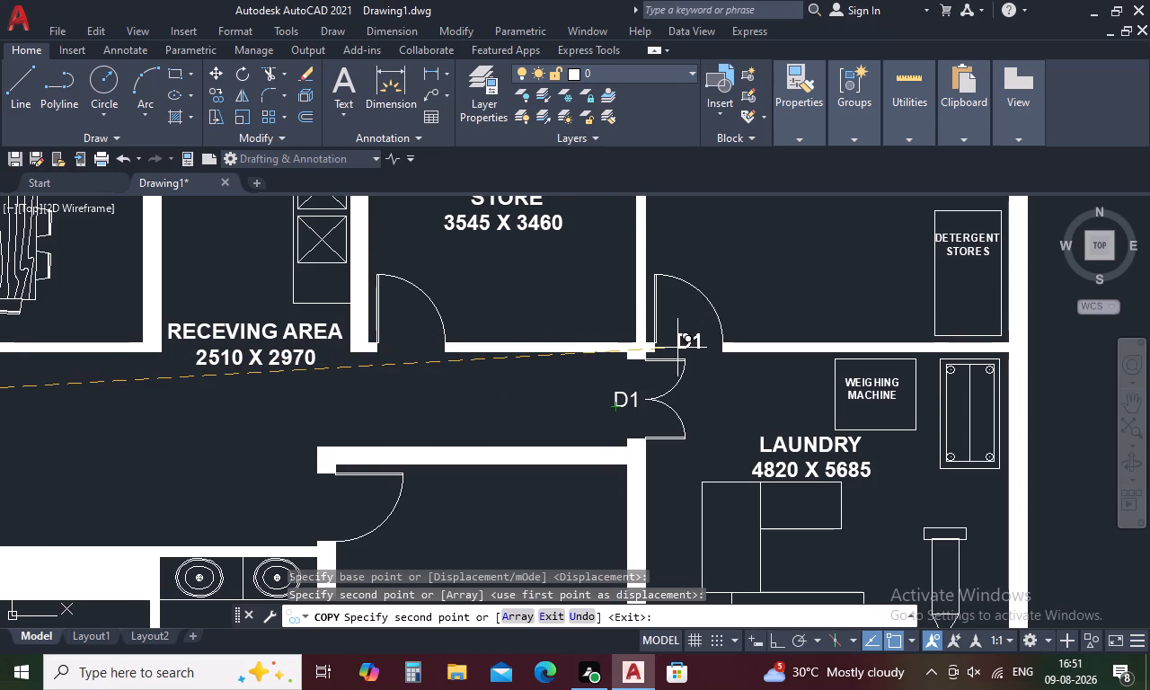
left_click(677, 348)
key("Escape")
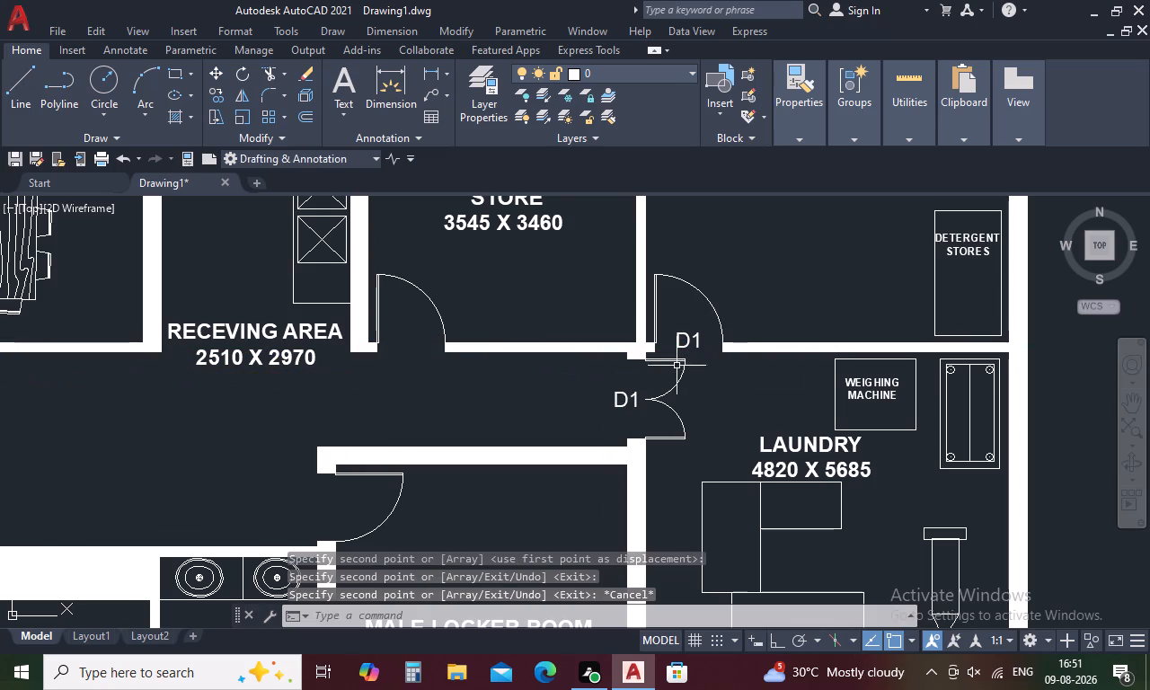
Change the label at the housekeeping store's door to D2.
double_click(679, 340)
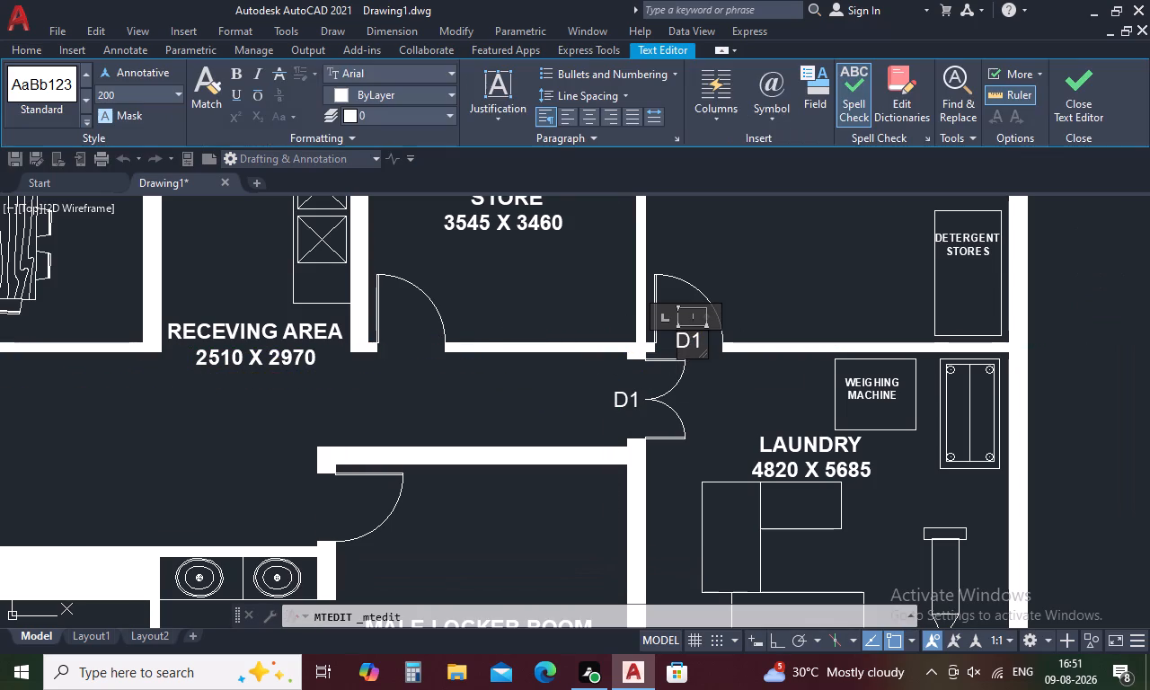
left_click(699, 339)
key("BackSpace")
key("2")
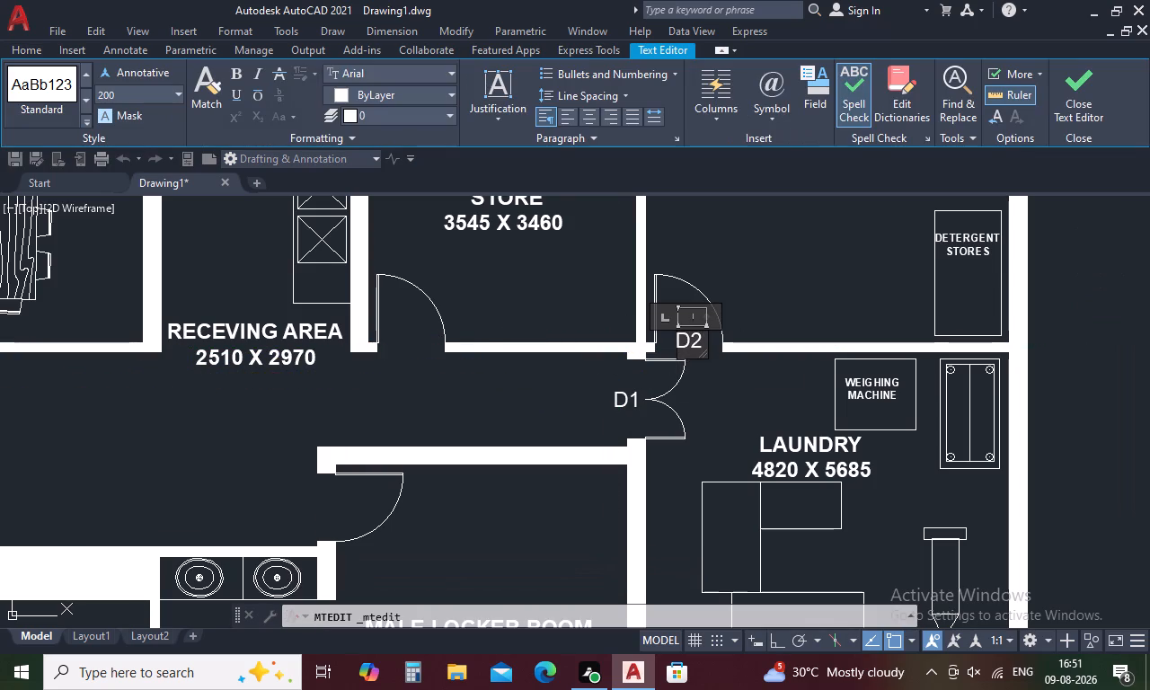
left_click(715, 415)
Copy the D2 label to the doors of the store, the cafeteria, the female locker room and the male locker room.
left_click(686, 344)
right_click(686, 344)
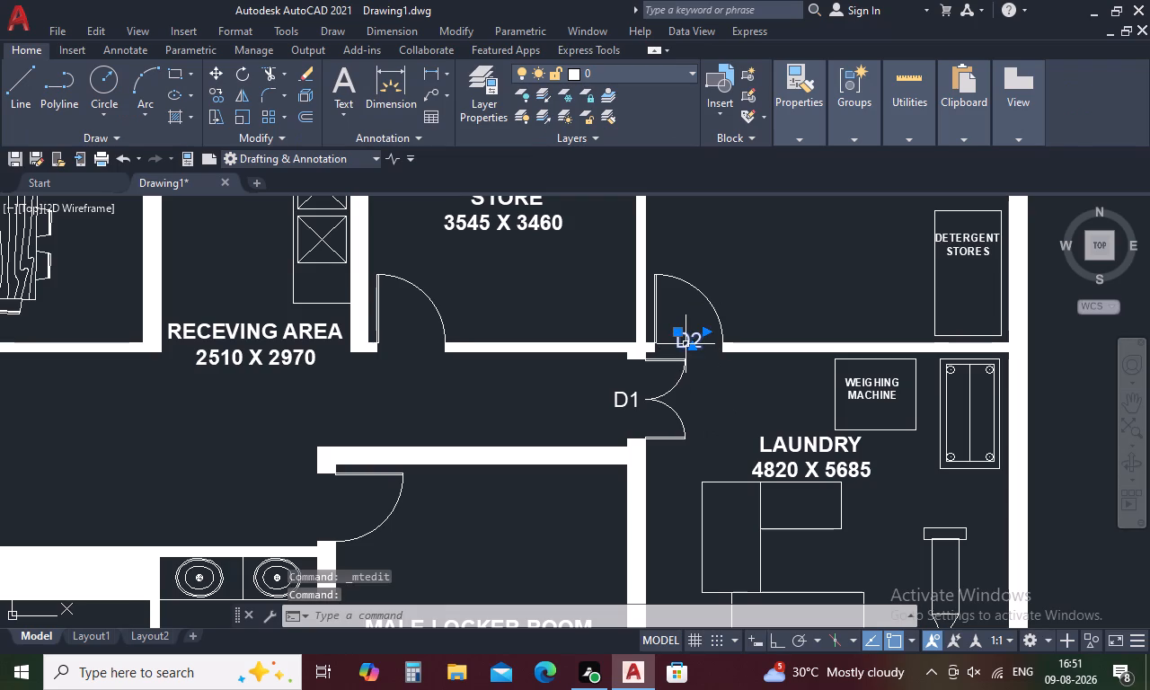
left_click(701, 362)
left_click(686, 349)
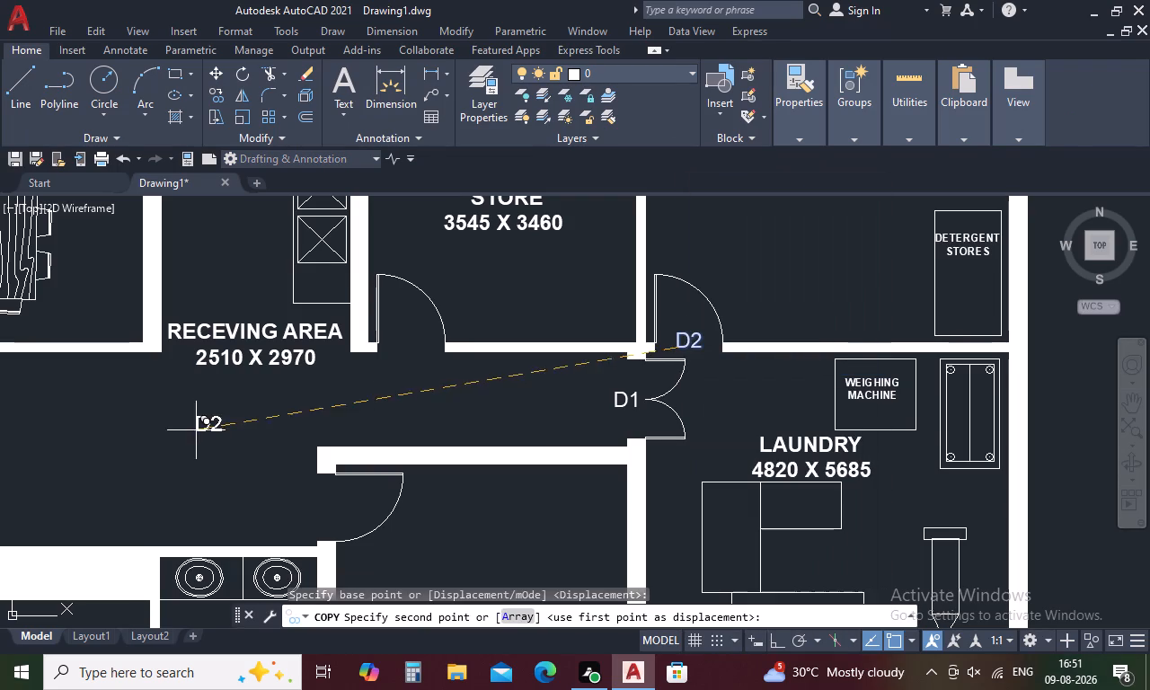
middle_click_drag(202, 427, 479, 433)
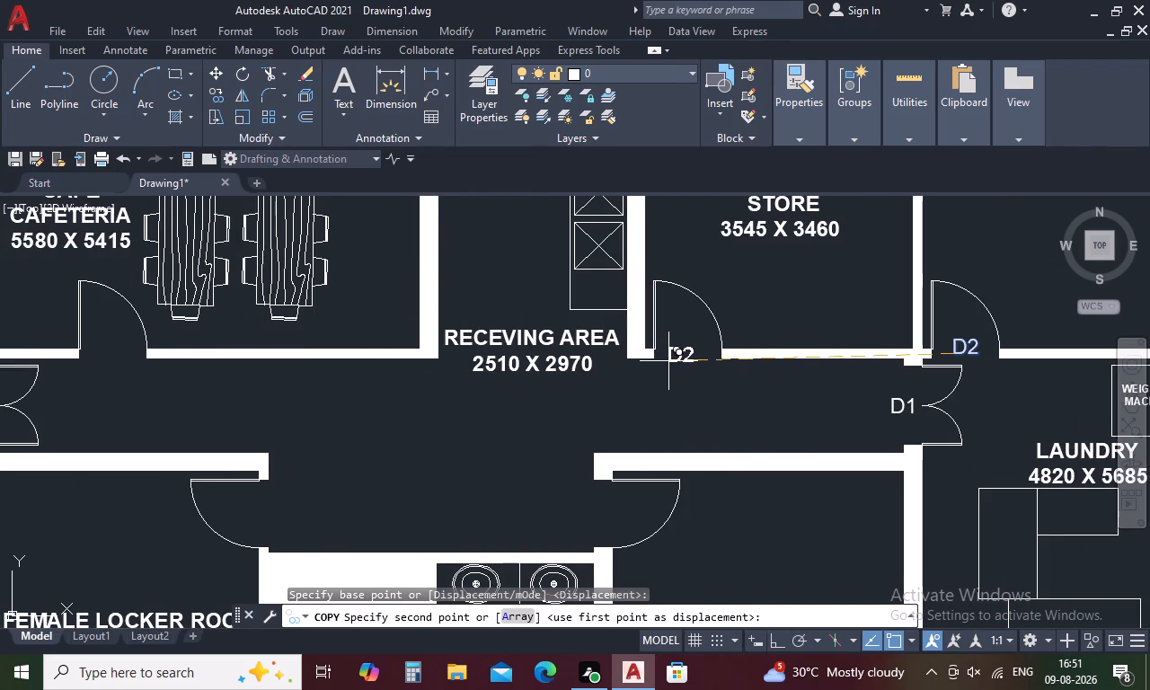
left_click(668, 360)
middle_click_drag(491, 394, 820, 369)
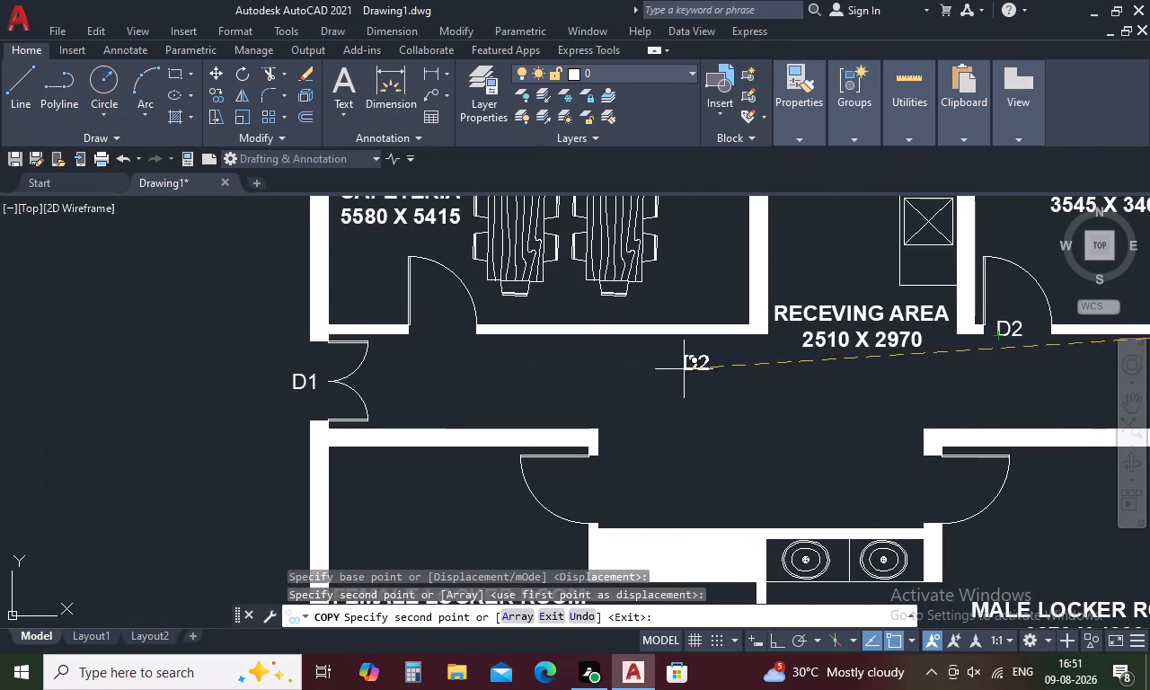
left_click(422, 341)
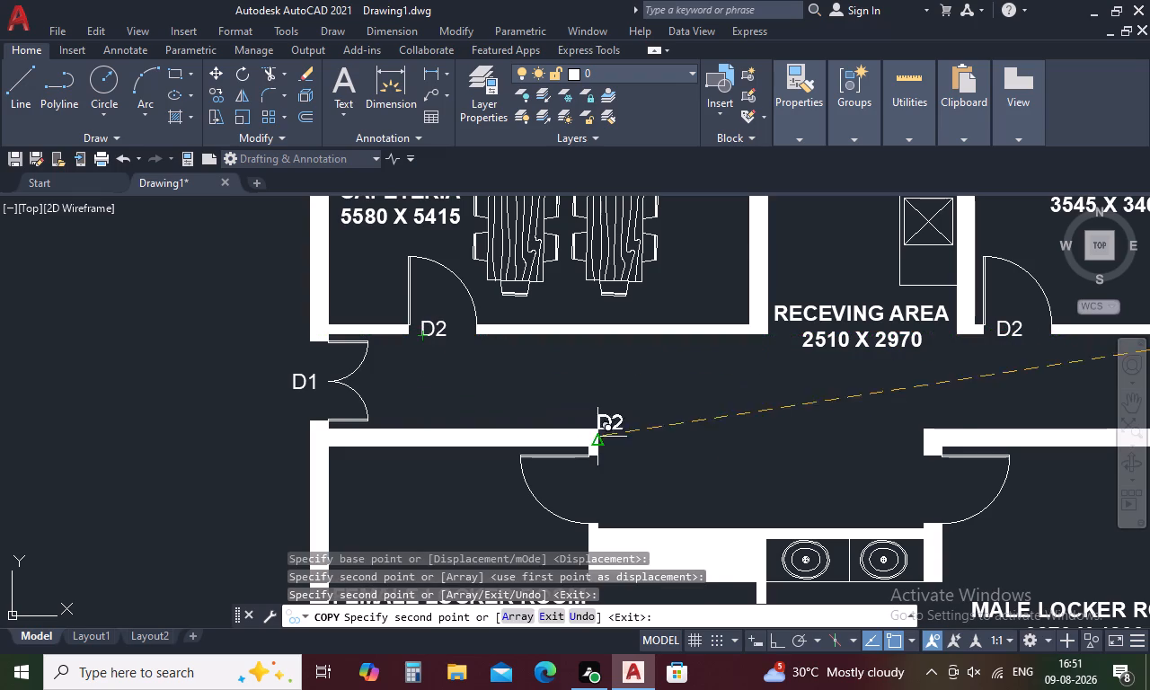
left_click(586, 491)
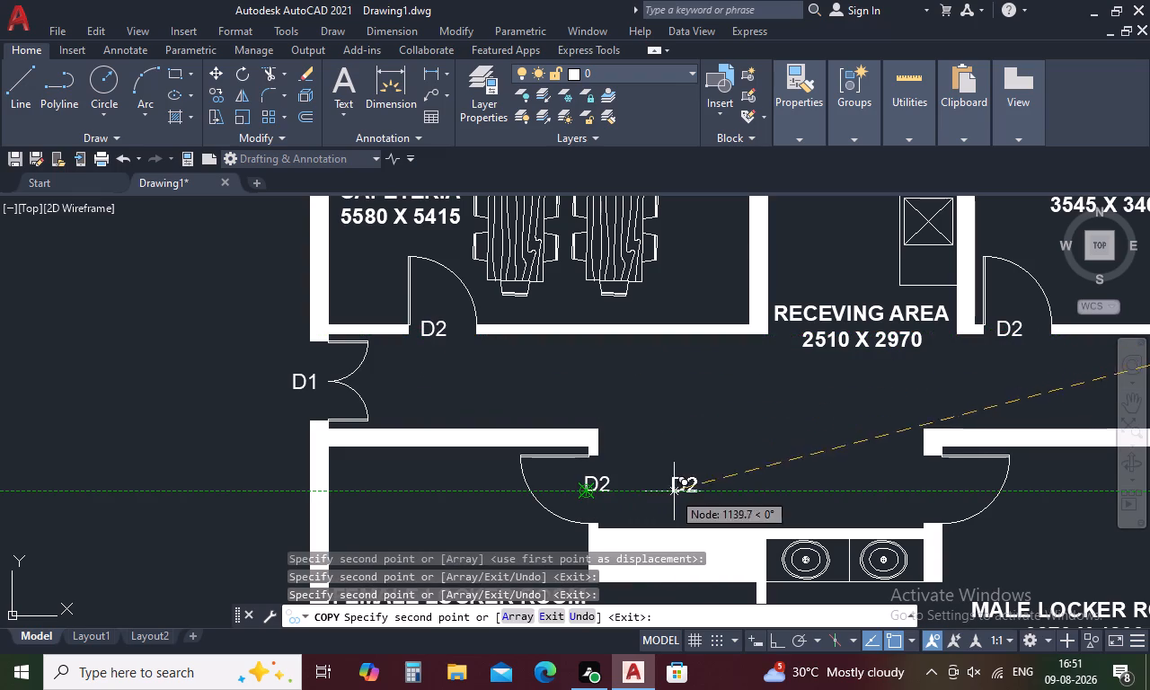
middle_click_drag(721, 483, 481, 487)
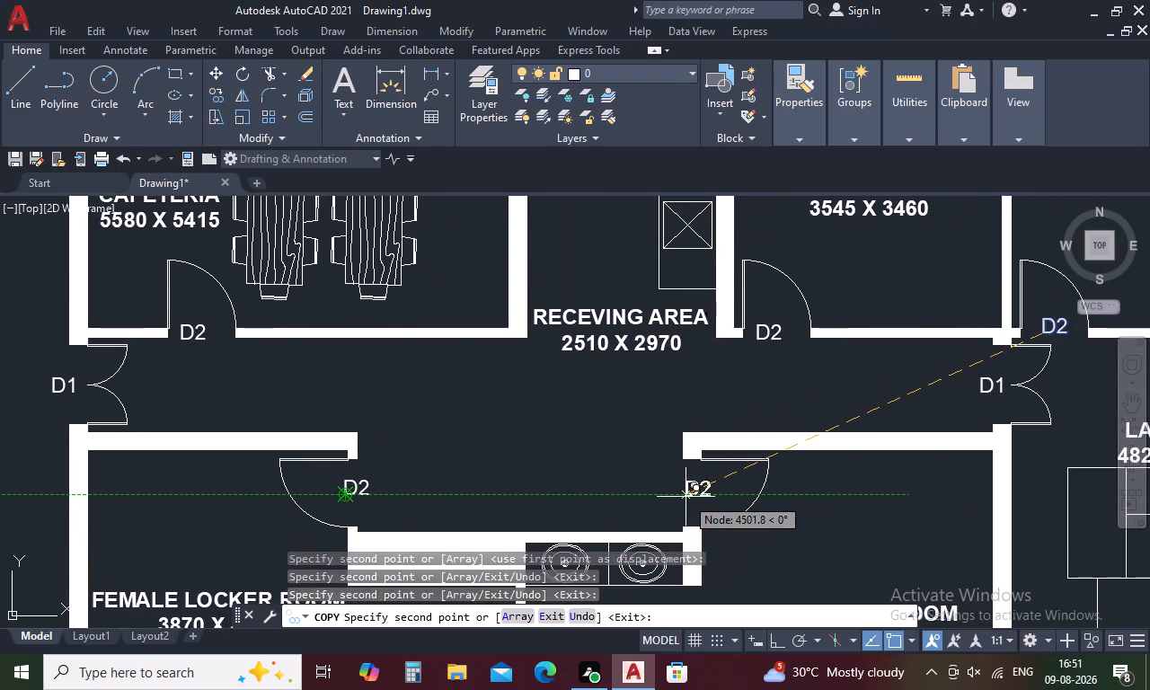
left_click(686, 497)
Copy the D2 label to the westernmost toilet cubicle door in the female locker room and change that copy to D3.
scroll(817, 467, "down", 2)
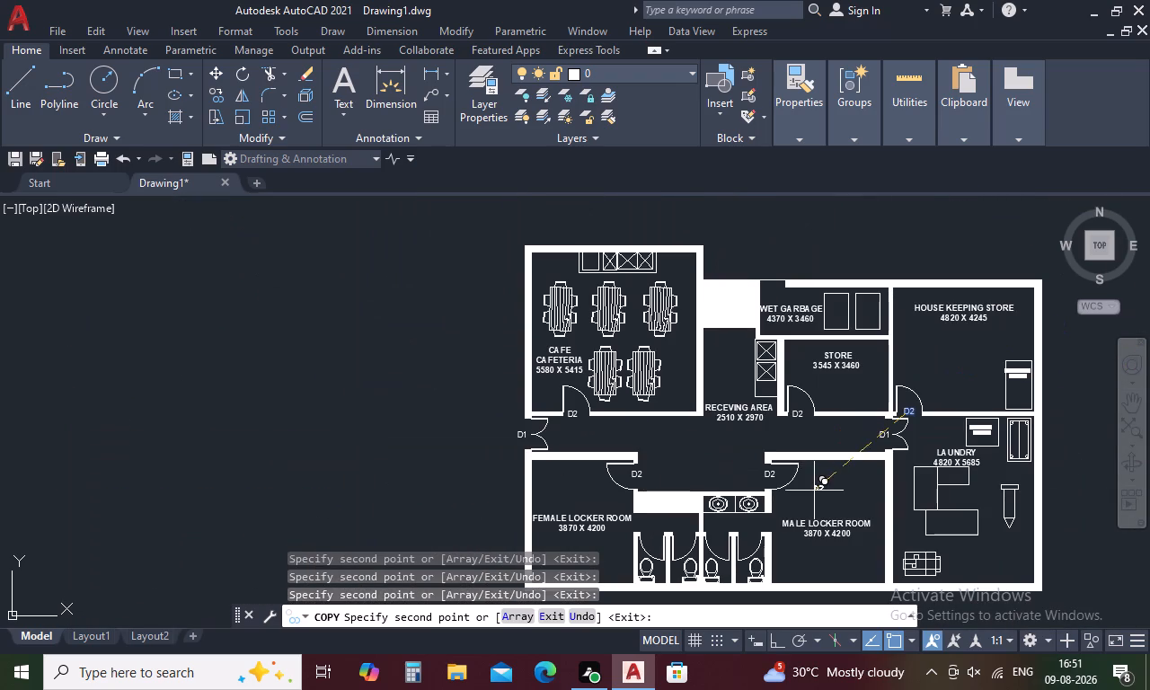
middle_click_drag(650, 546, 650, 498)
scroll(650, 498, "up", 2)
left_click(637, 480)
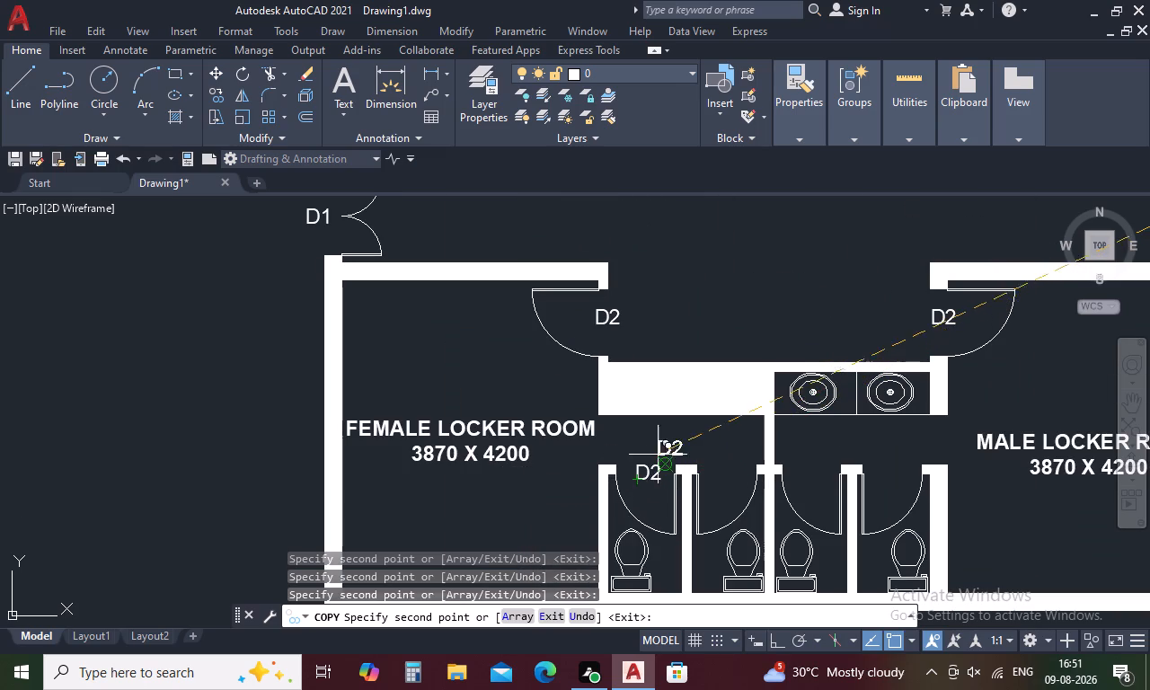
key("Escape")
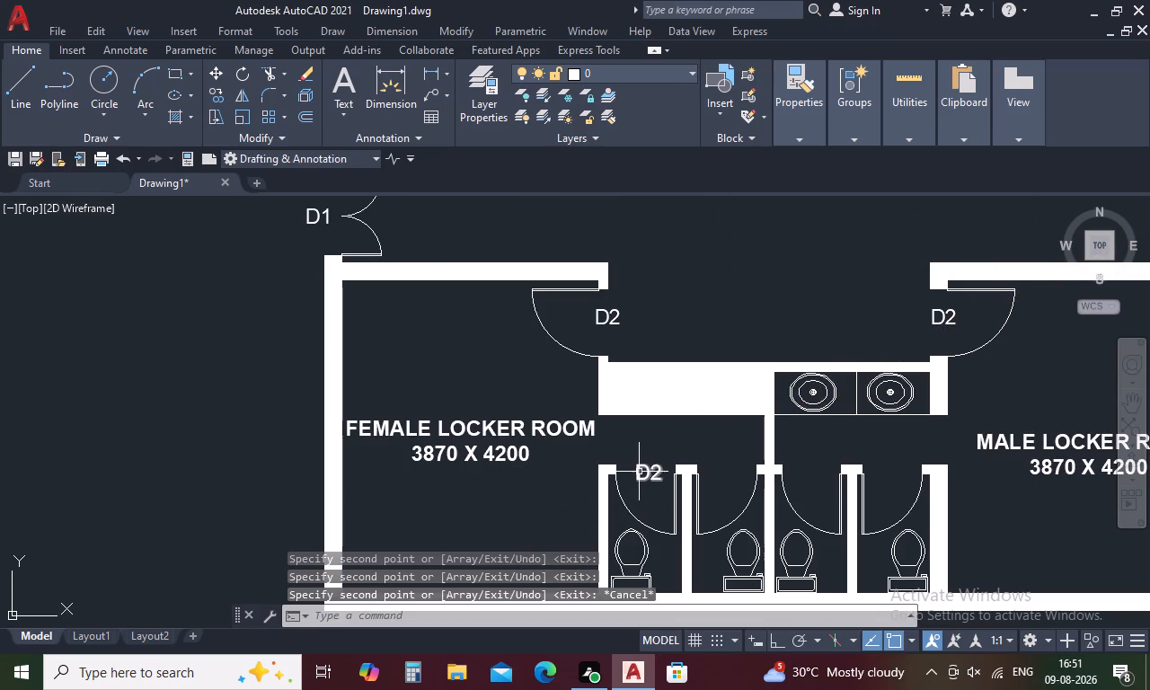
double_click(639, 472)
left_click(660, 476)
key("BackSpace")
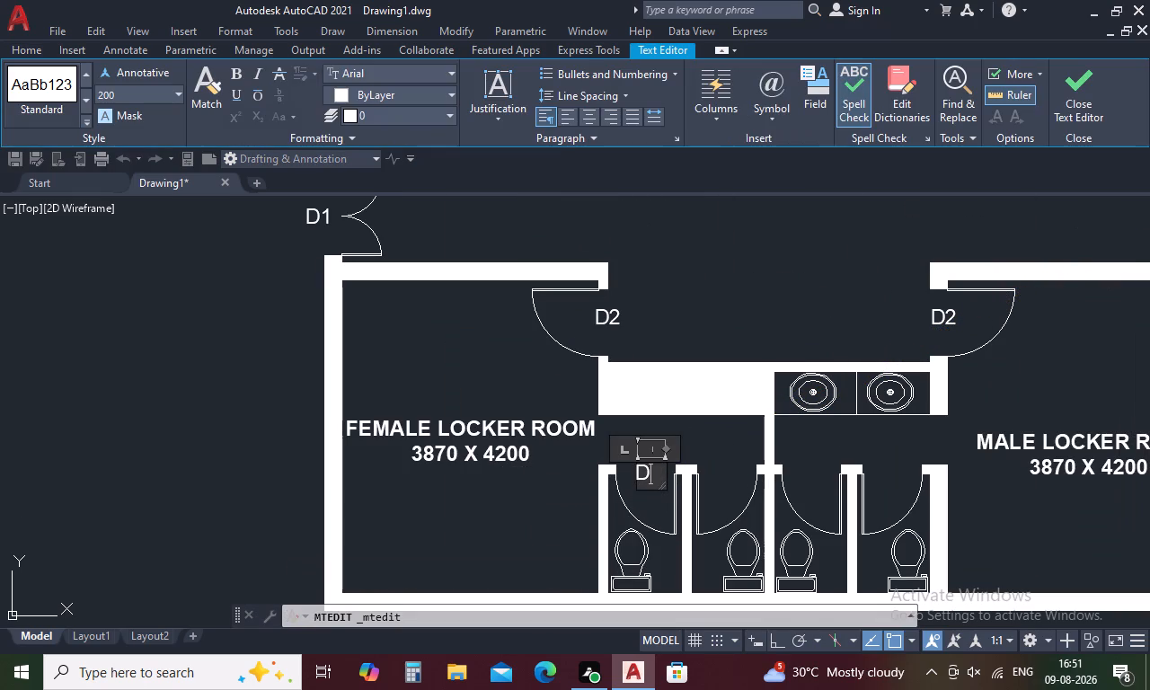
key("3")
left_click(475, 500)
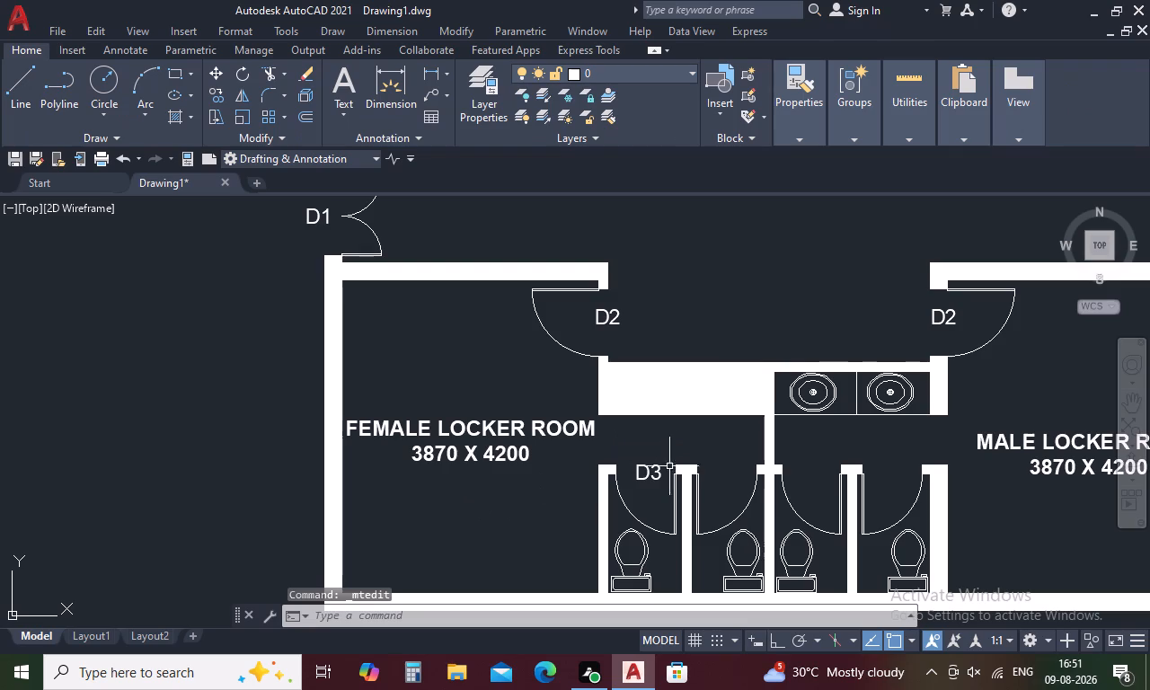
Copy the D3 label across to the other three toilet cubicle doors.
left_click(656, 477)
right_click(656, 477)
left_click(684, 361)
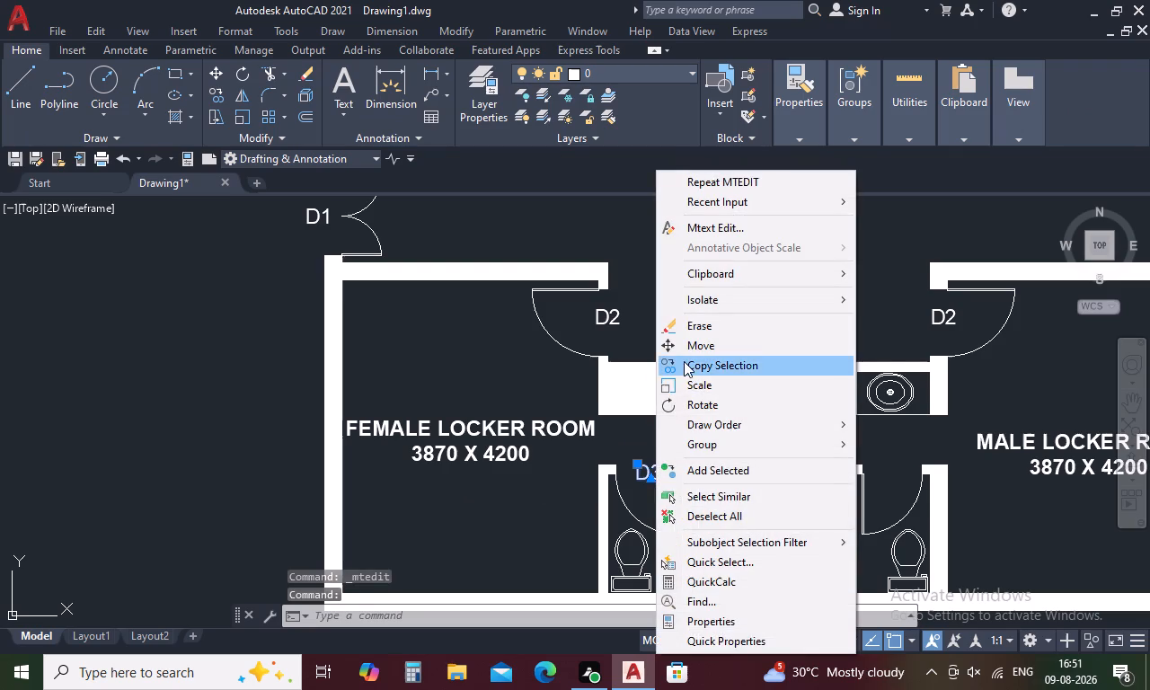
left_click(637, 464)
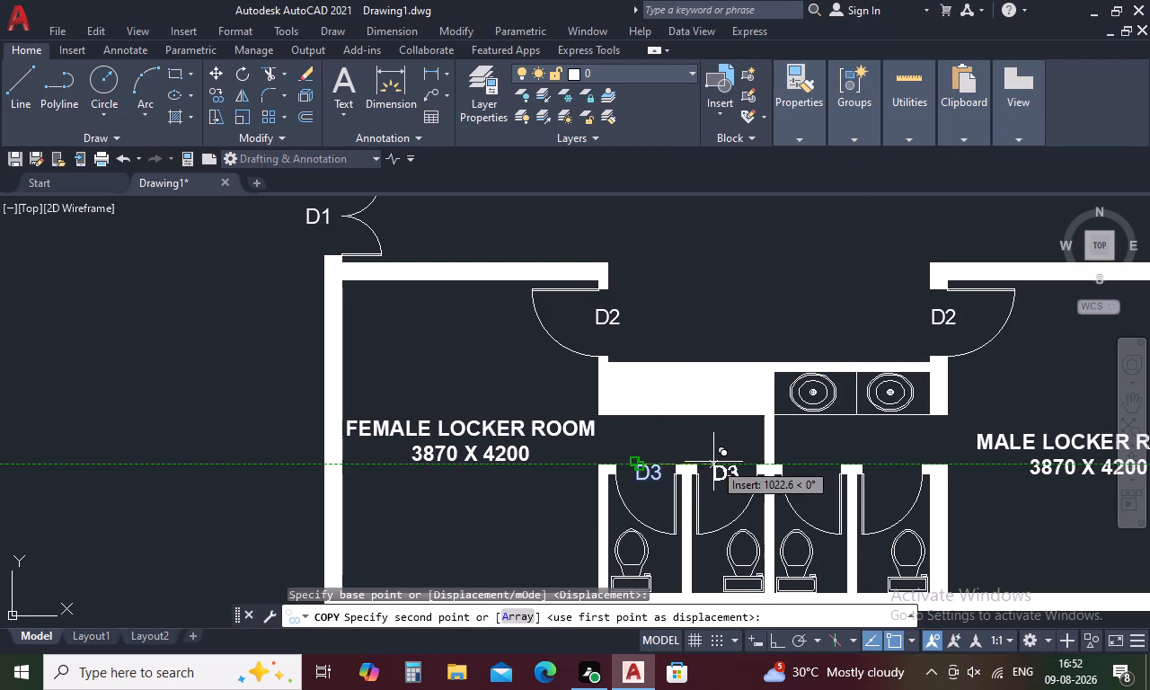
left_click(713, 462)
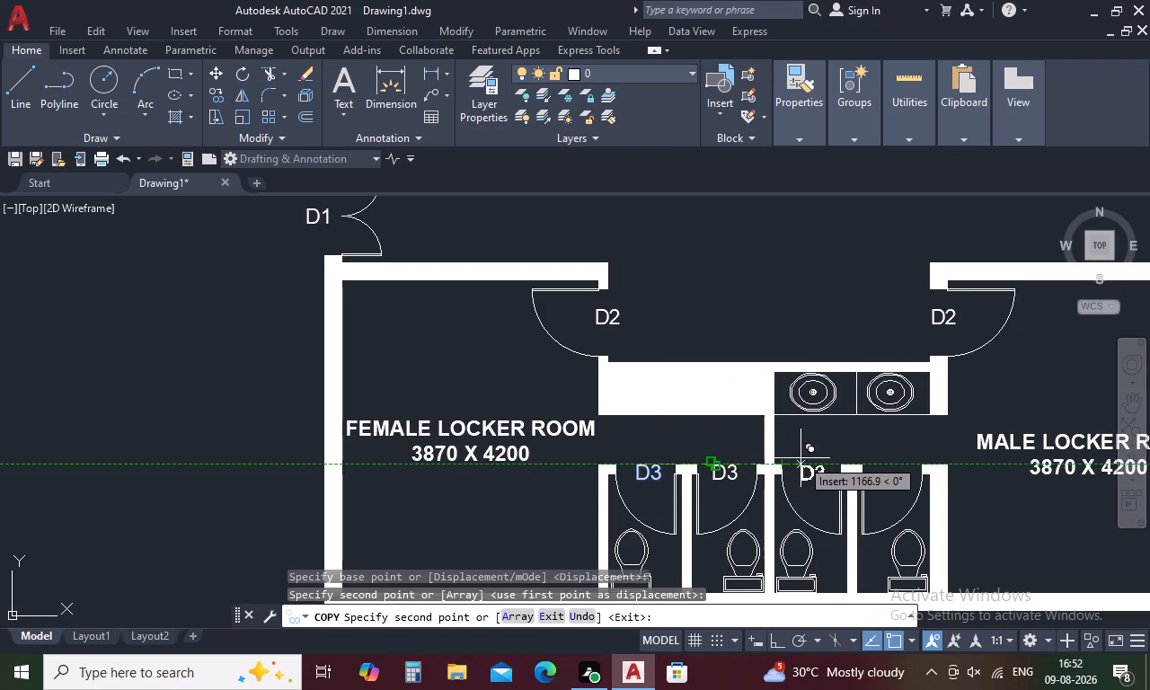
left_click(801, 458)
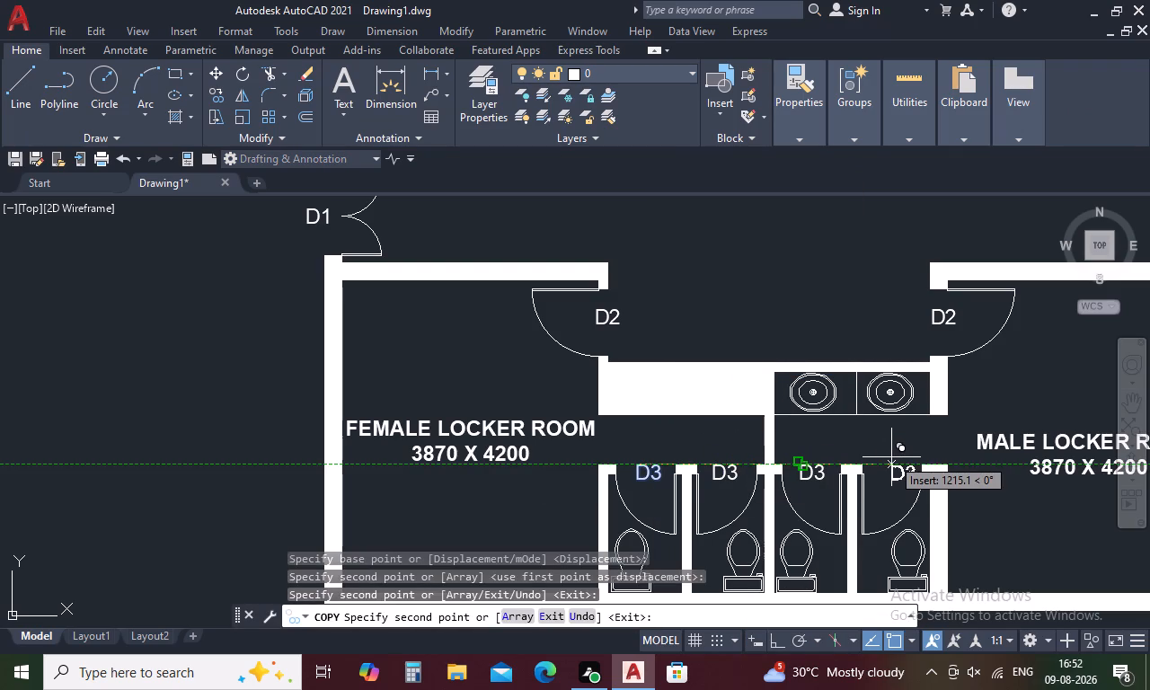
left_click(884, 462)
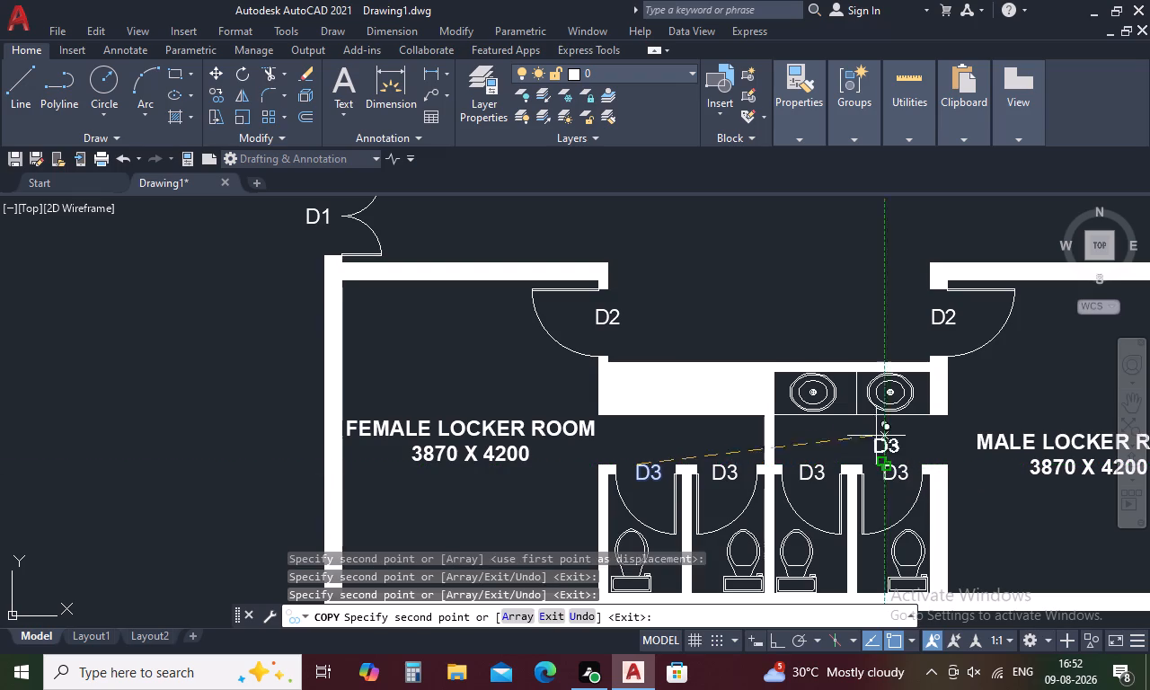
Add the multiline text title "OFFICE STAFF FLOOR PLAN" below the floor plan with a text height of 500.
key("Escape")
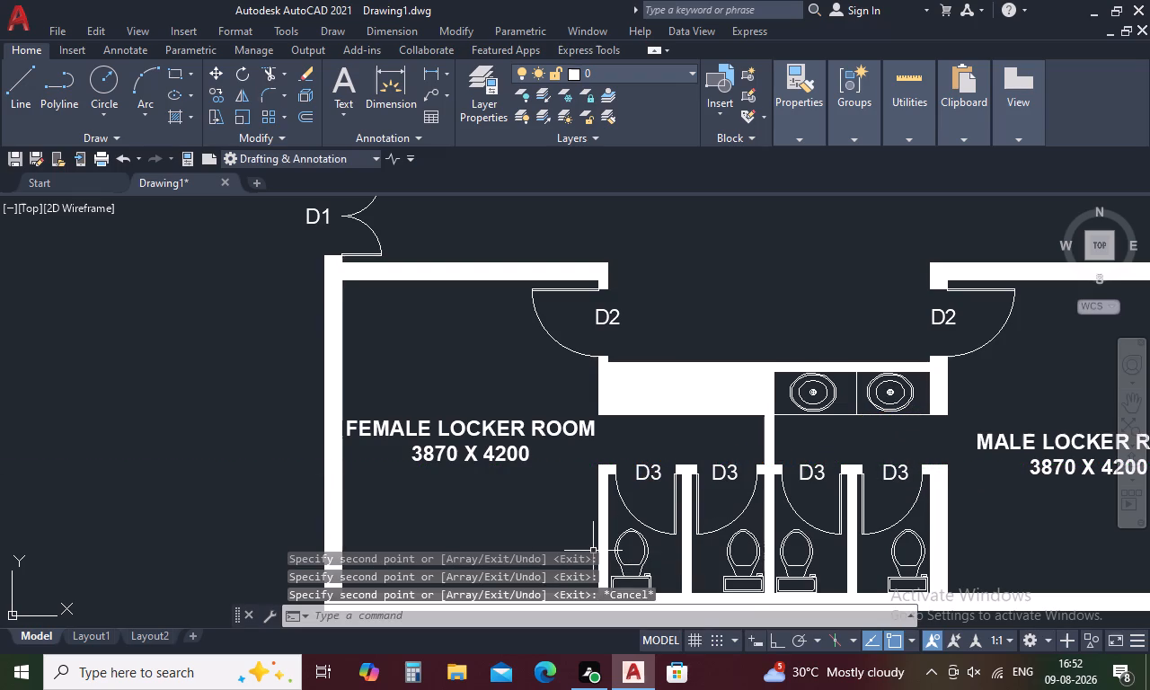
scroll(410, 476, "down", 1)
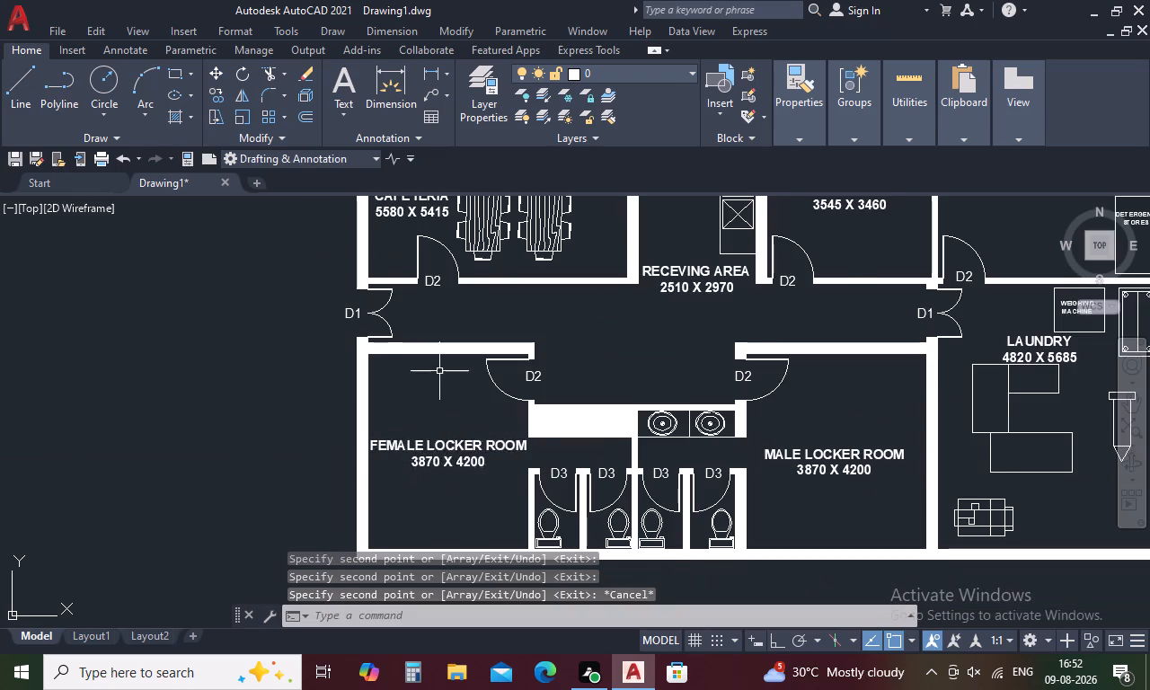
scroll(439, 371, "down", 1)
key("Escape")
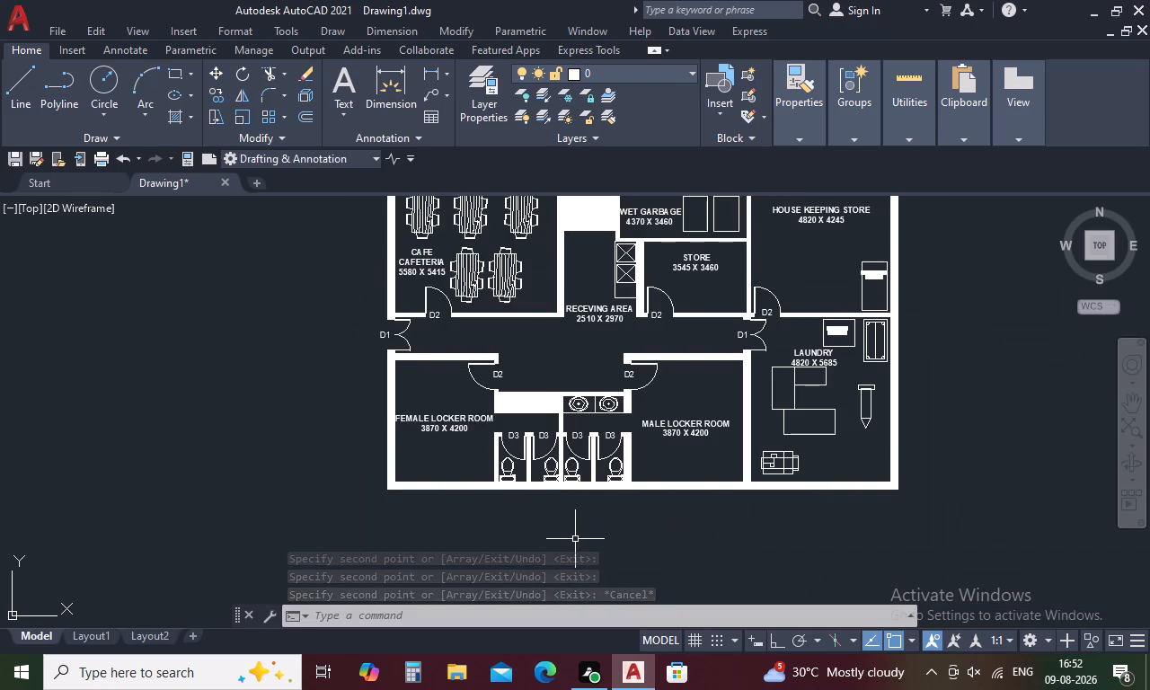
type("T")
key("space")
left_click(535, 507)
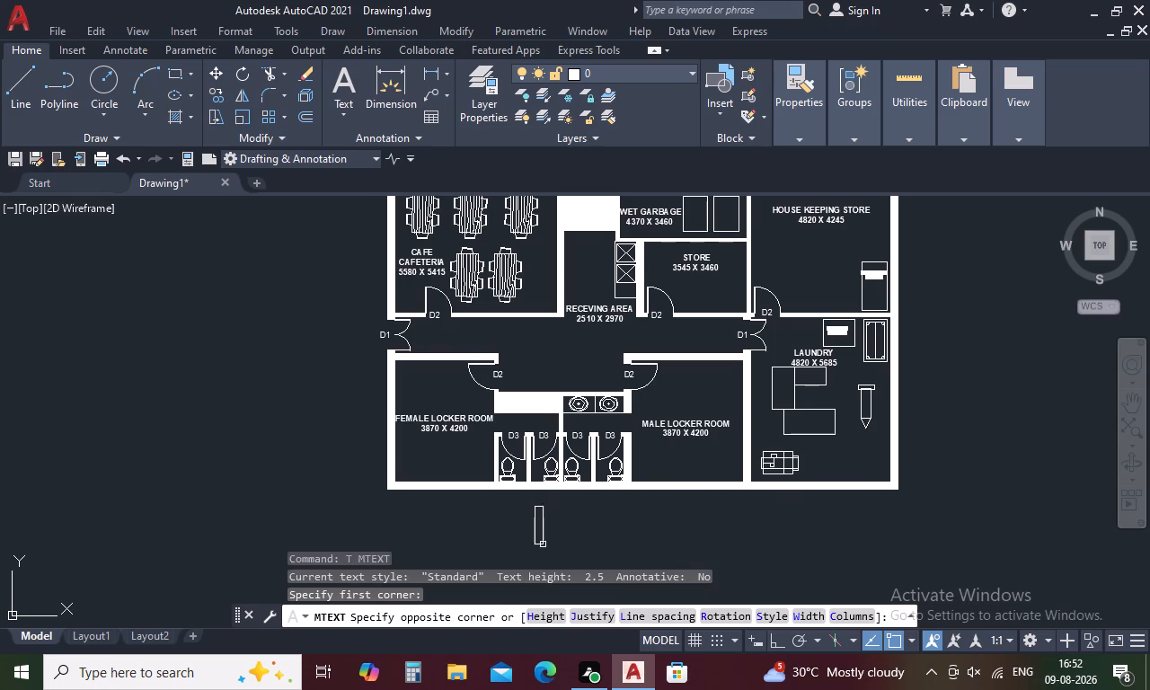
left_click(770, 542)
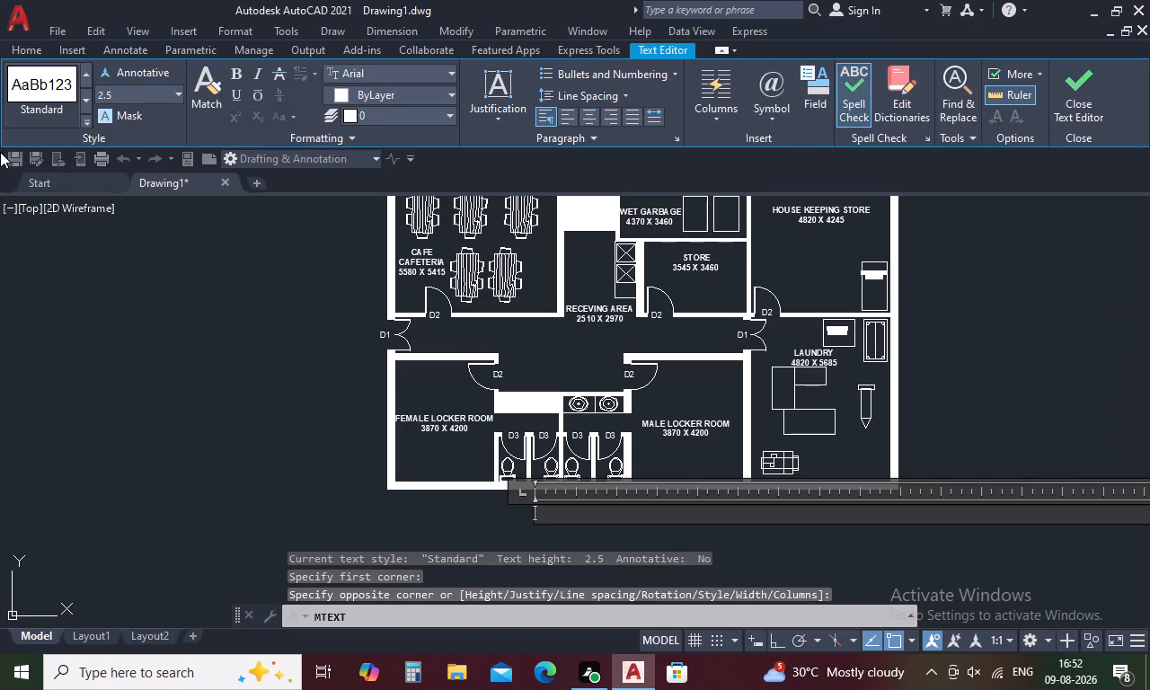
left_click(112, 92)
key("BackSpace")
key("5")
key("0")
key("0")
key("Return")
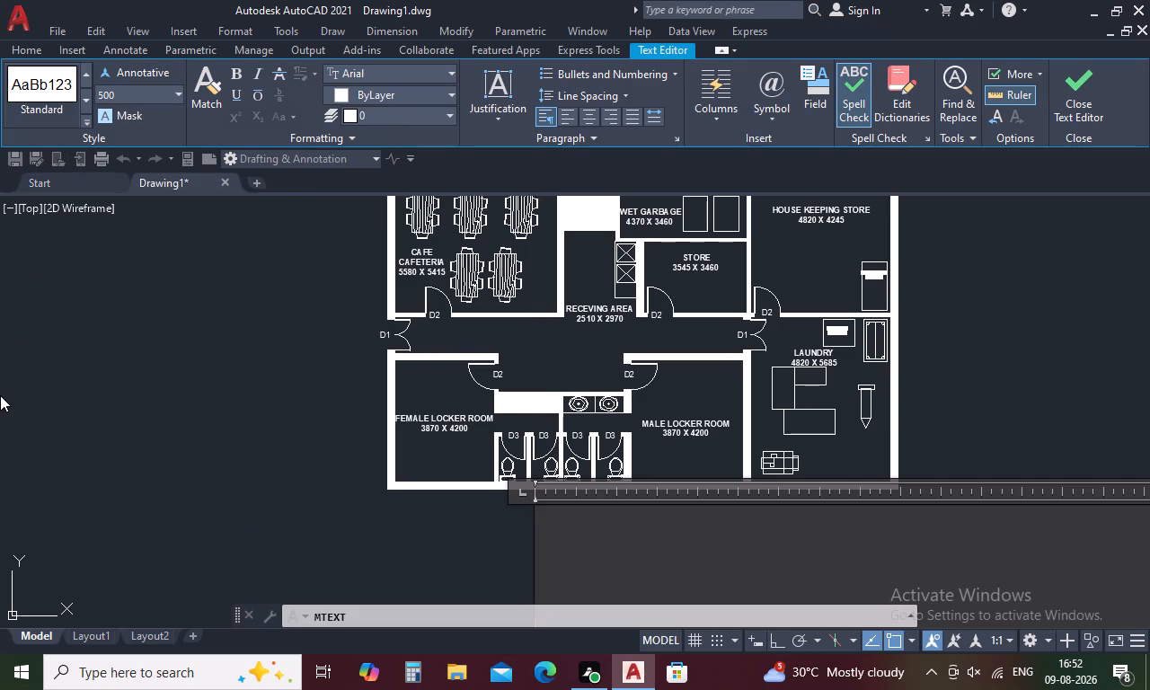
key("o")
type("FFICE STAFF FLOOR")
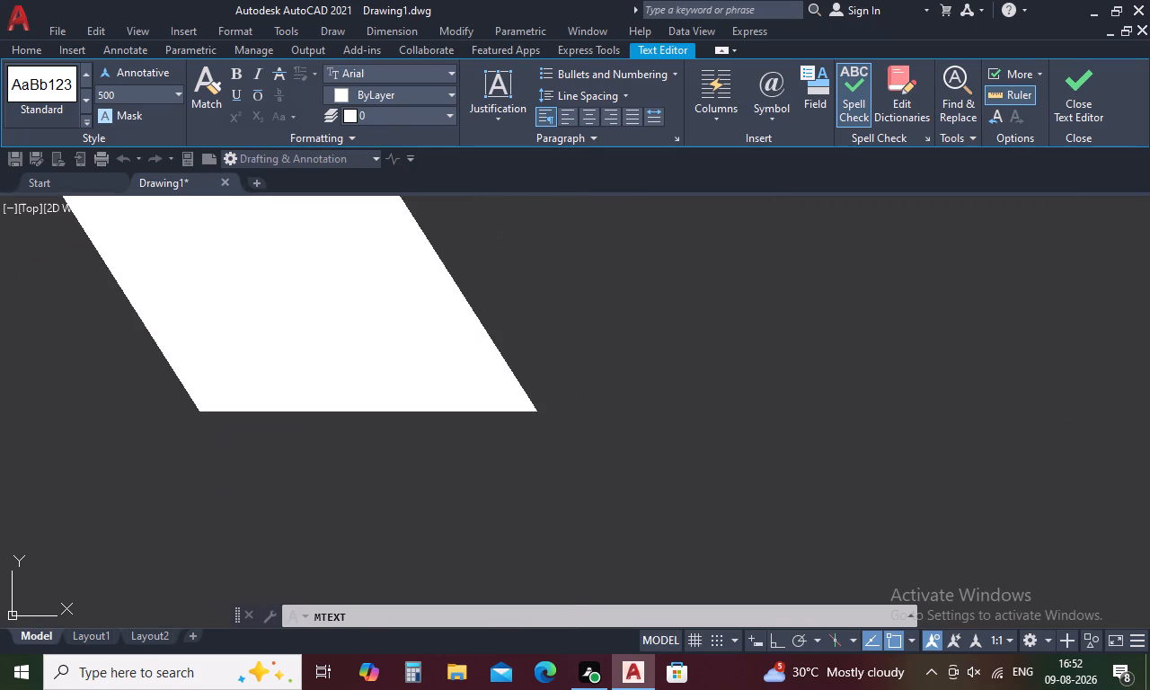
key("space")
type("P")
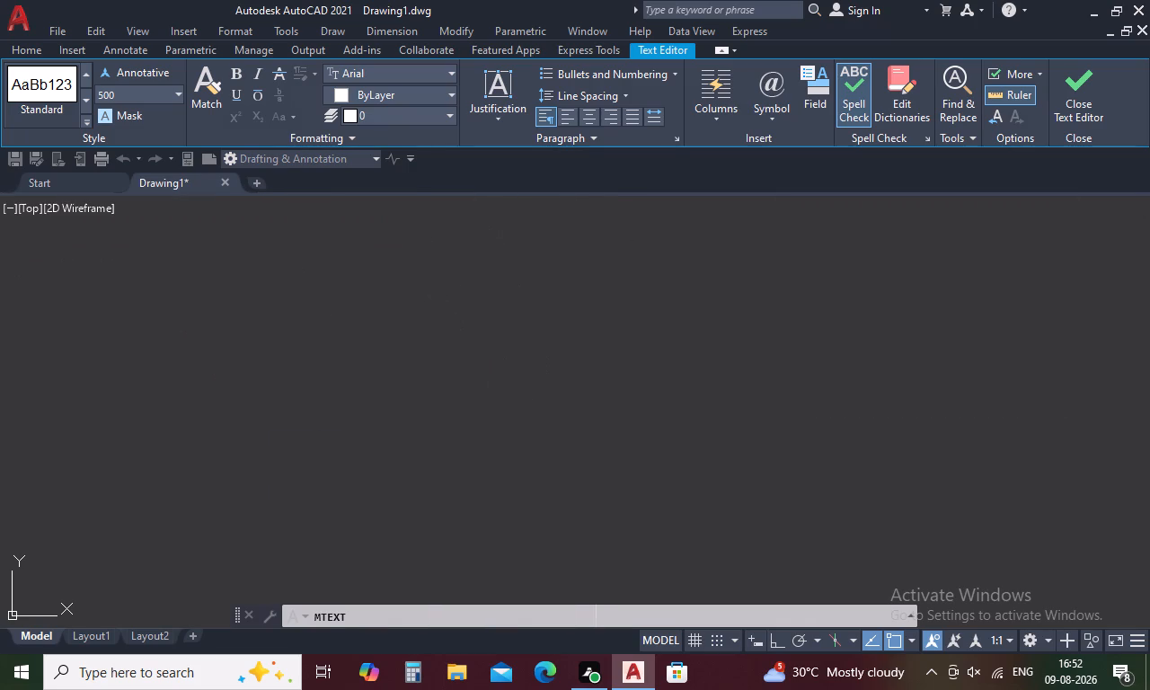
type("LAN")
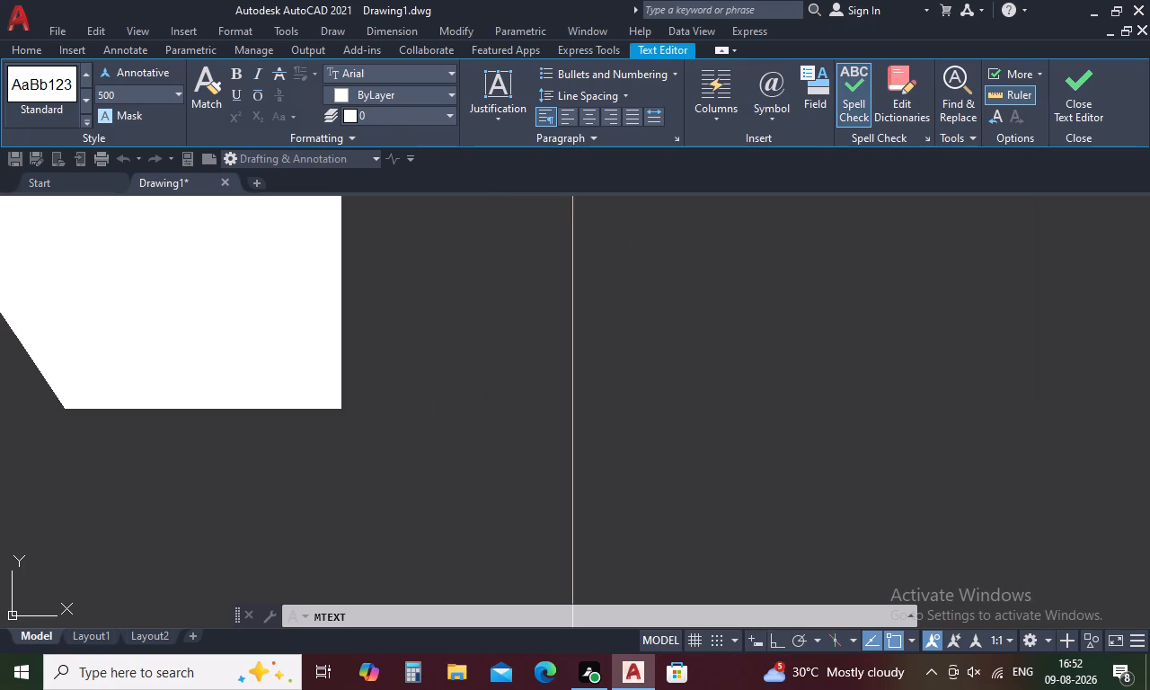
left_click(808, 414)
double_click(808, 414)
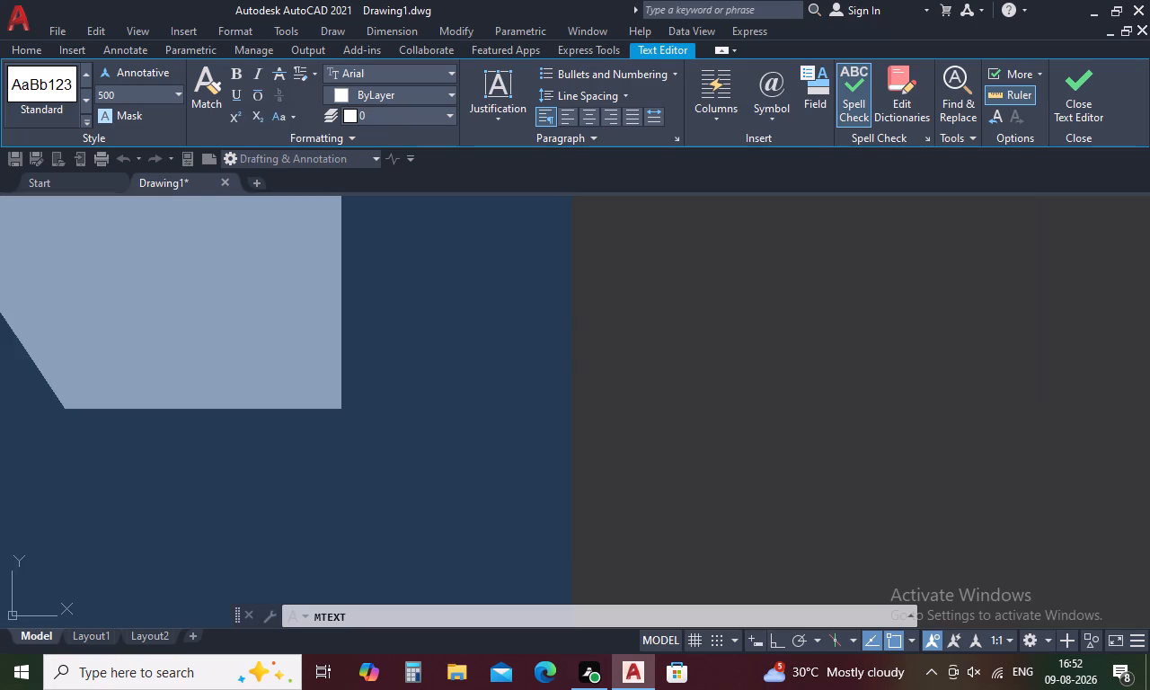
scroll(808, 414, "down", 11)
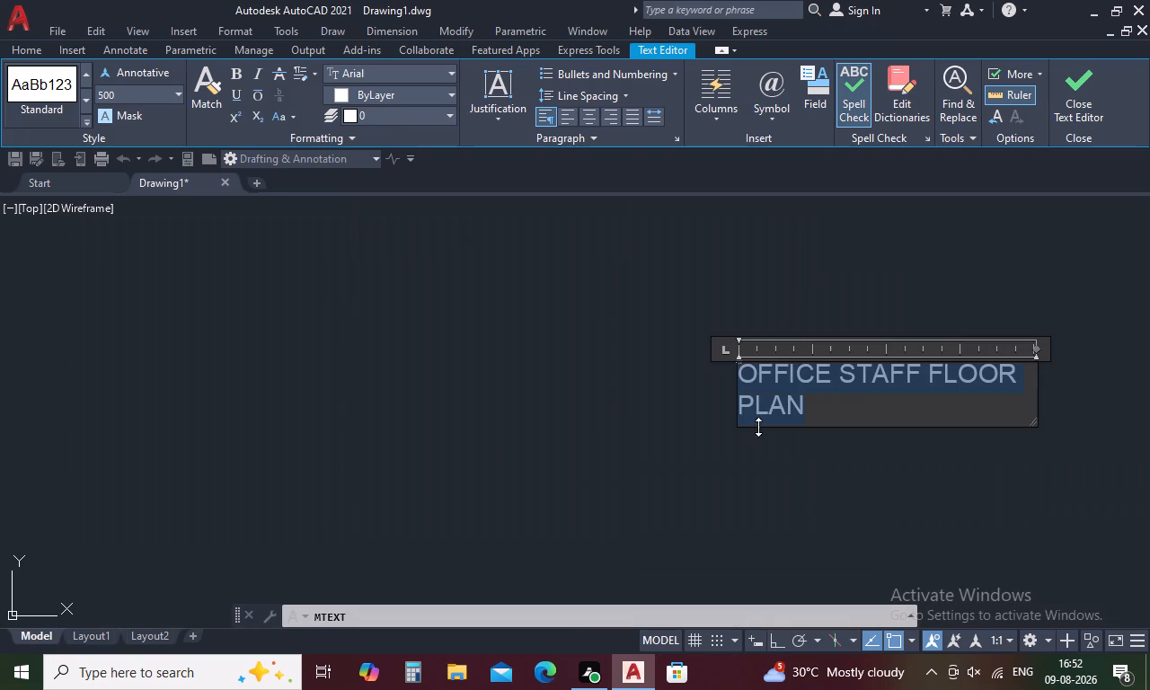
left_click(668, 430)
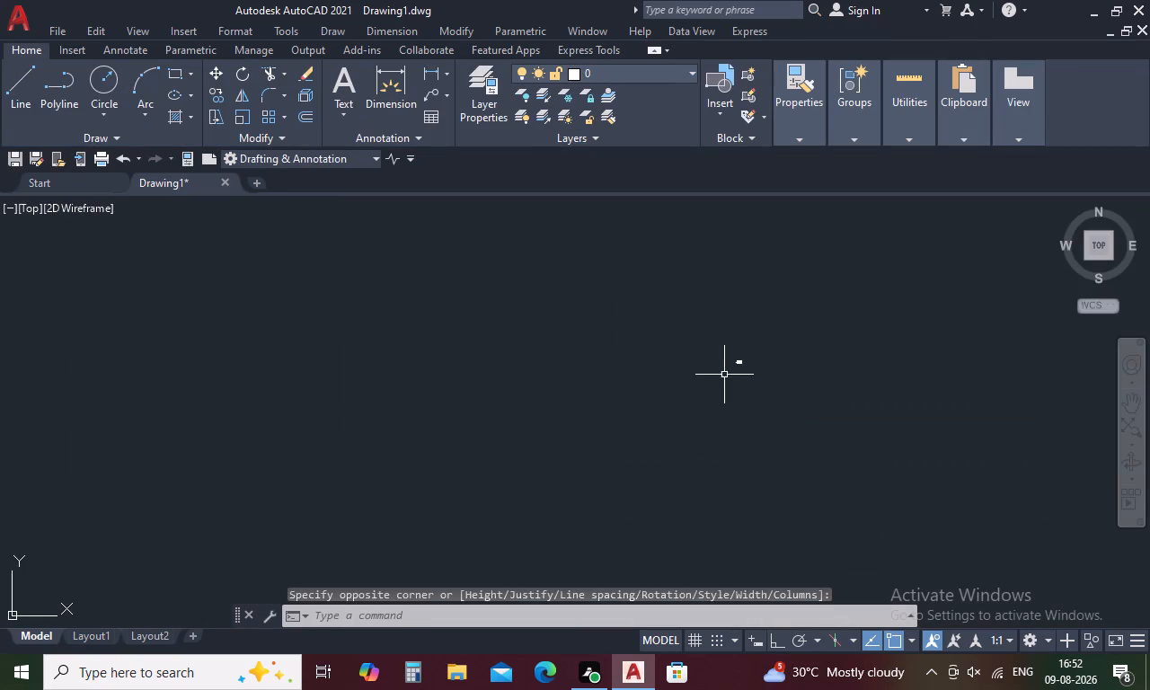
Widen the plan title's text frame so the title fits on one line, and make the whole title bold.
scroll(730, 359, "up", 8)
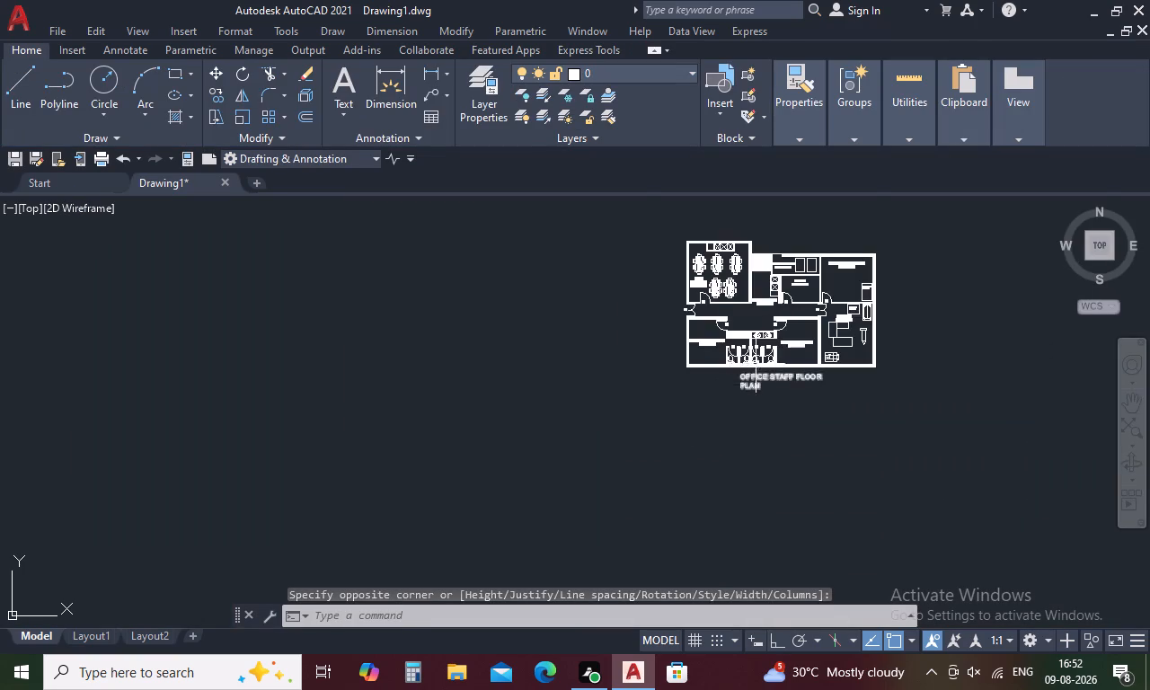
scroll(756, 364, "up", 3)
scroll(760, 384, "down", 2)
double_click(761, 396)
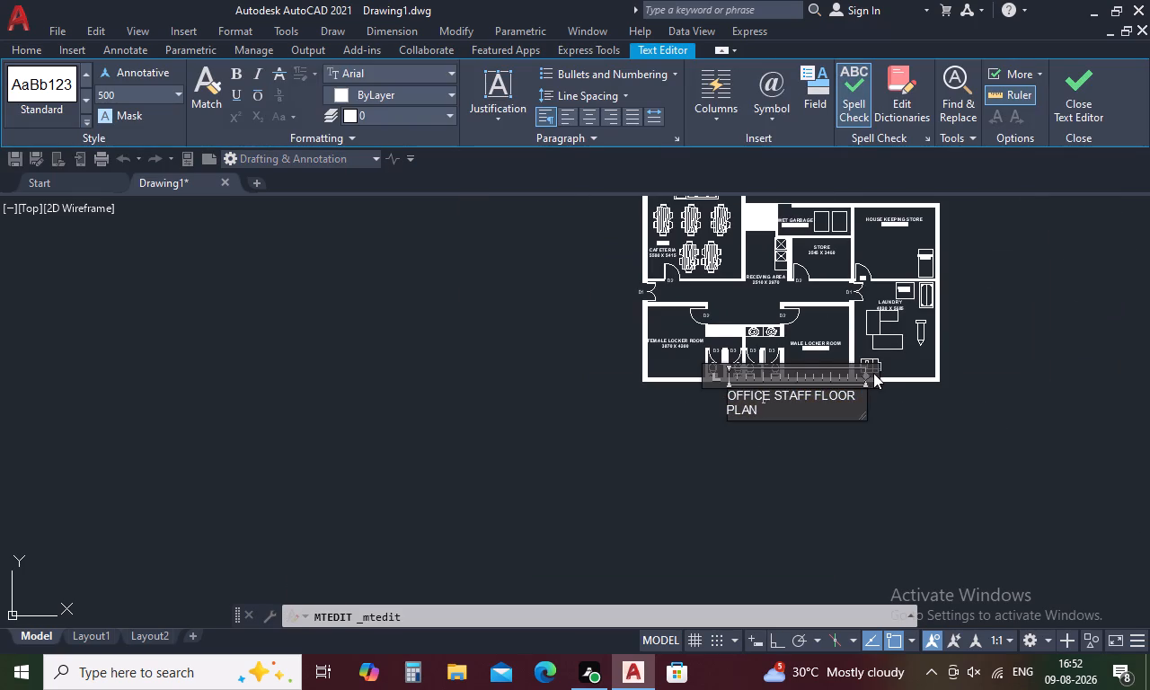
left_click_drag(866, 374, 923, 374)
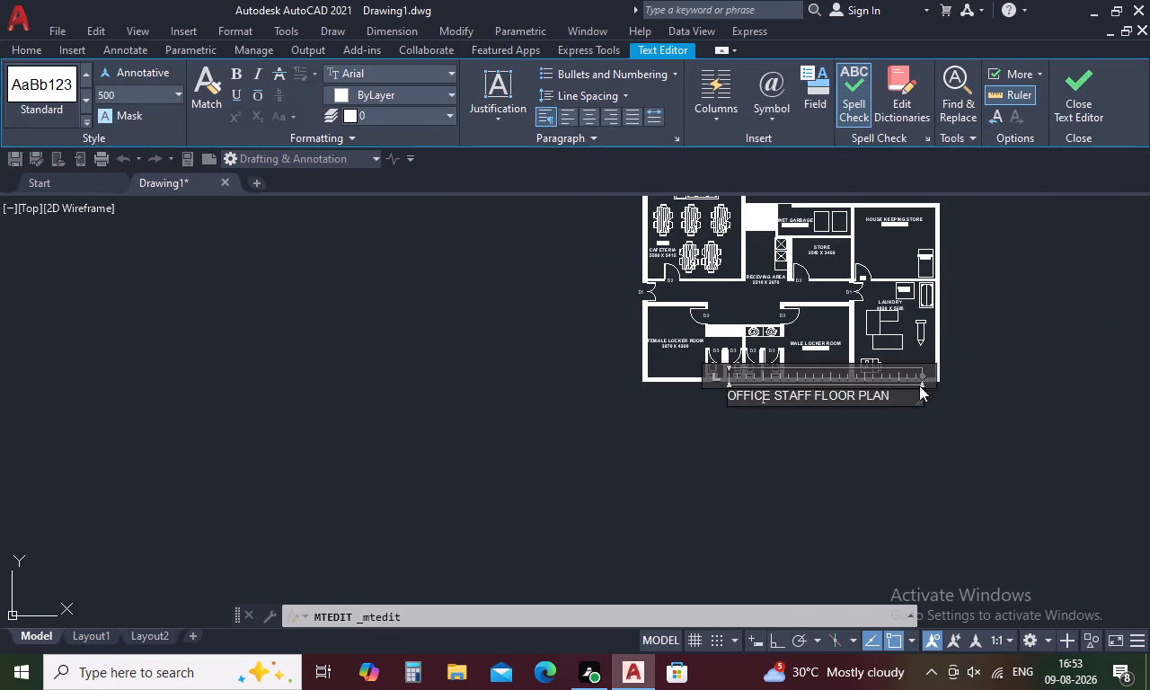
left_click_drag(892, 395, 676, 449)
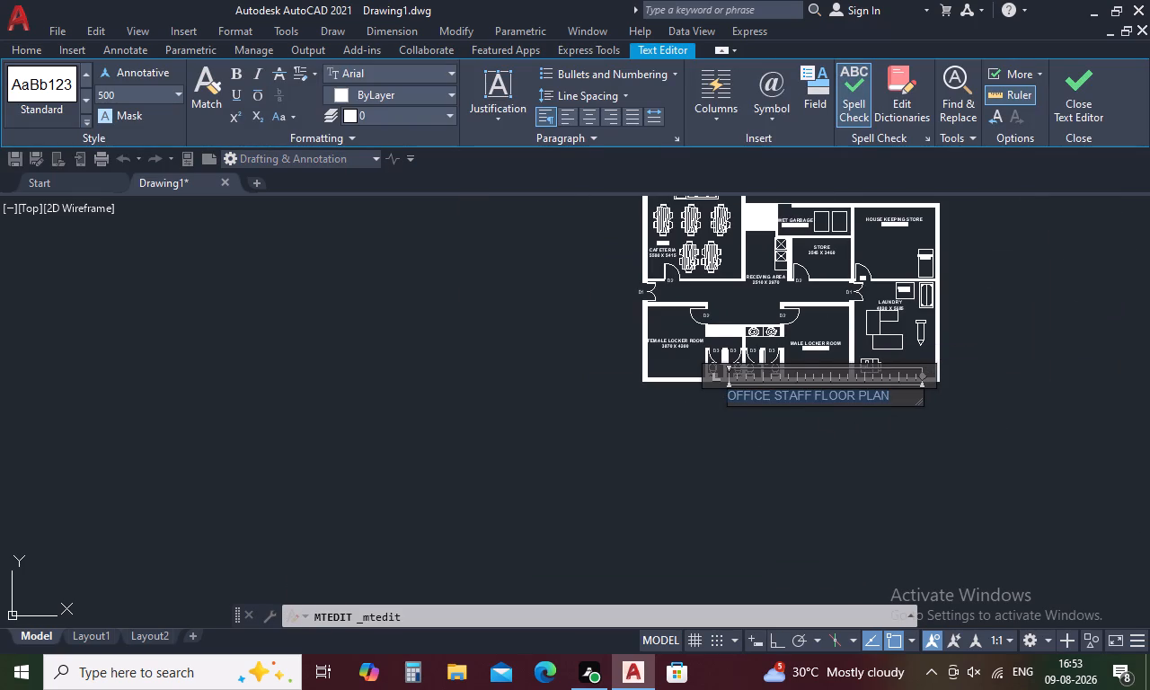
left_click_drag(676, 449, 663, 447)
left_click(237, 78)
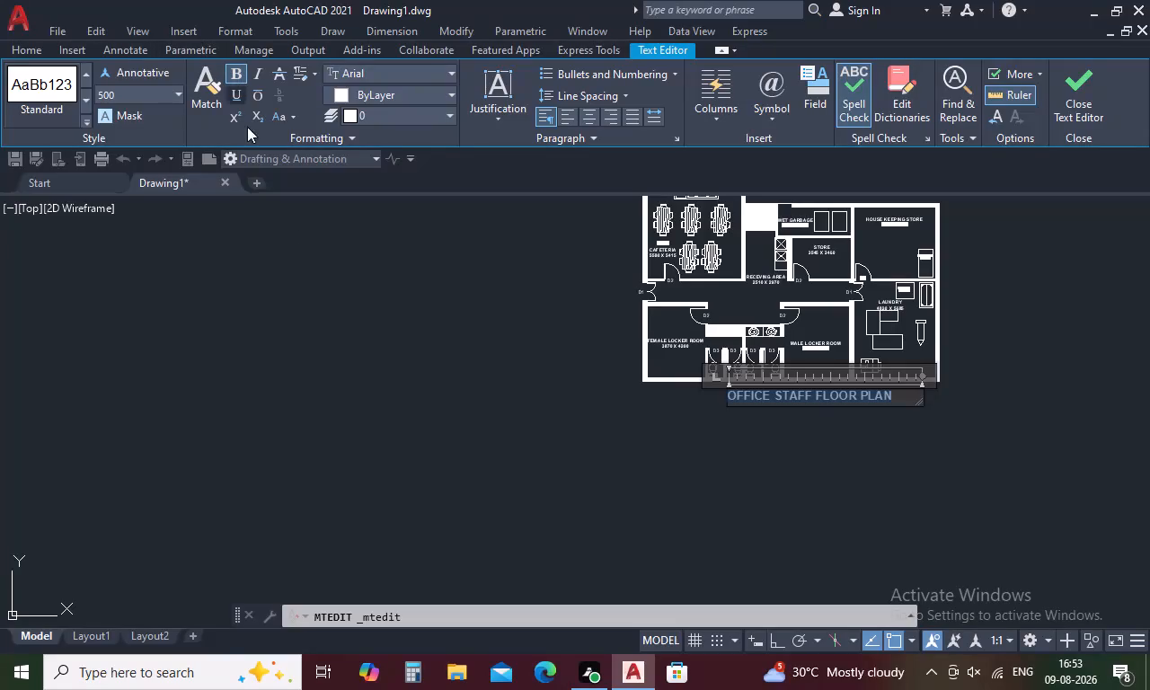
left_click(478, 399)
Save the drawing as OFFICE STAFF FLOOR PLAN in the New folder on the Desktop.
middle_click_drag(542, 425, 399, 522)
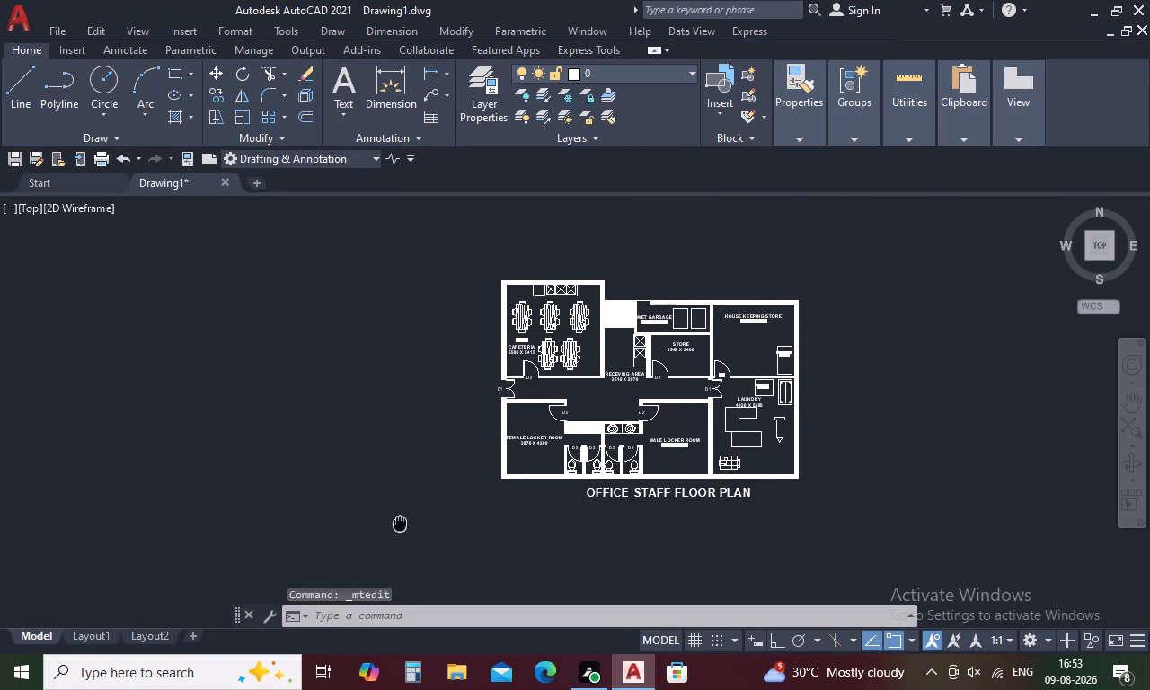
middle_click_drag(399, 522, 395, 525)
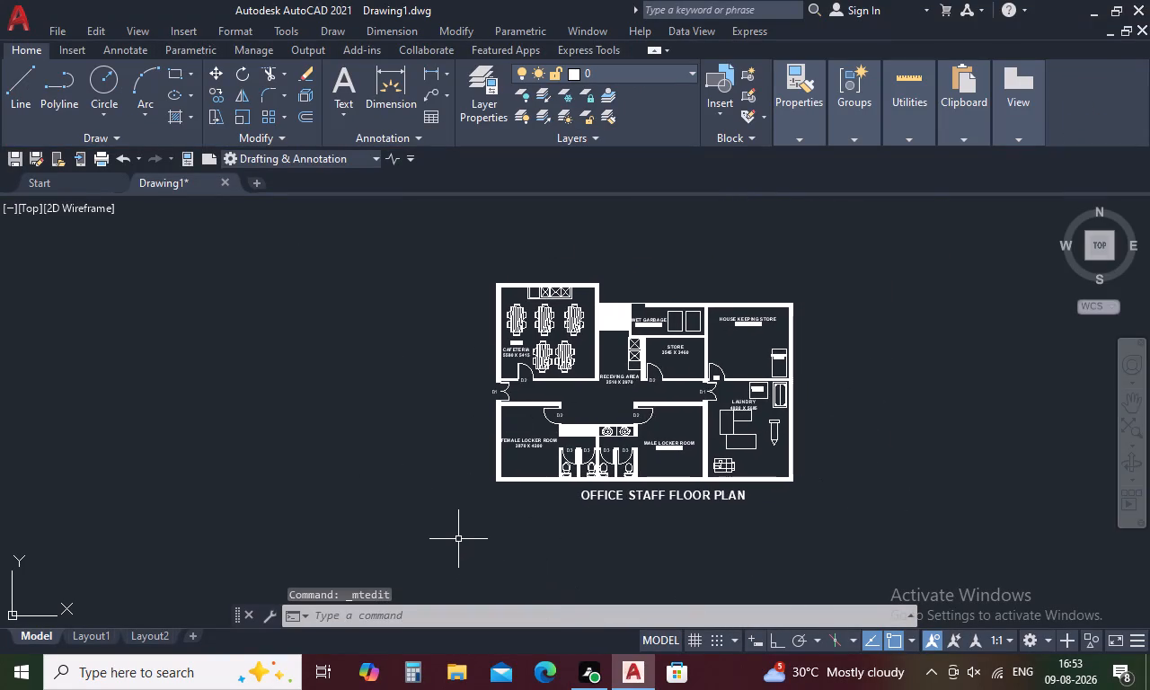
key("ctrl+s")
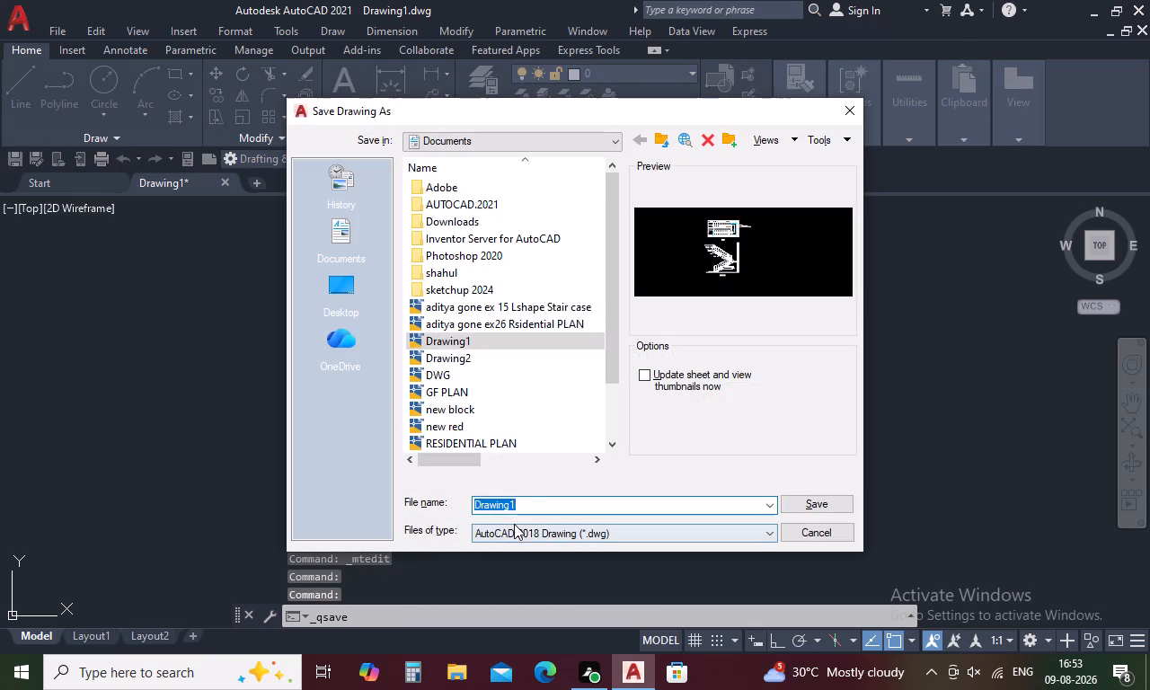
left_click(527, 504)
key("BackSpace")
key("BackSpace")
key("BackSpace")
key("BackSpace")
key("BackSpace")
key("BackSpace")
key("BackSpace")
key("BackSpace")
key("BackSpace")
key("BackSpace")
key("BackSpace")
key("BackSpace")
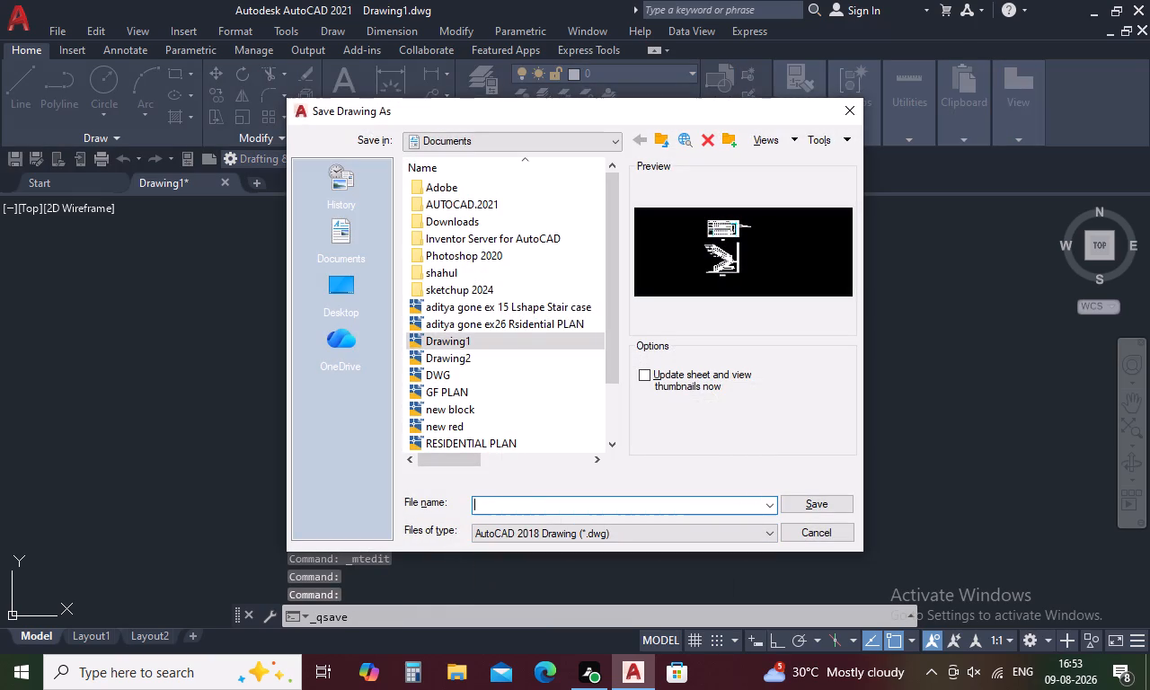
key("o")
type("FF")
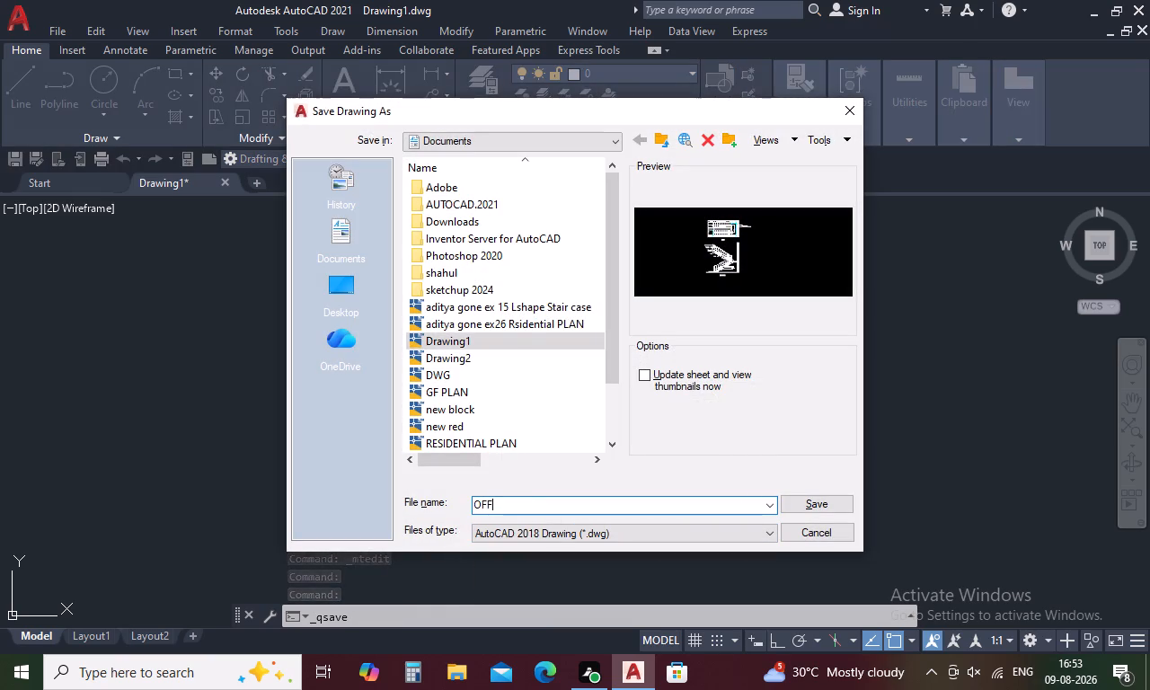
type("ICE")
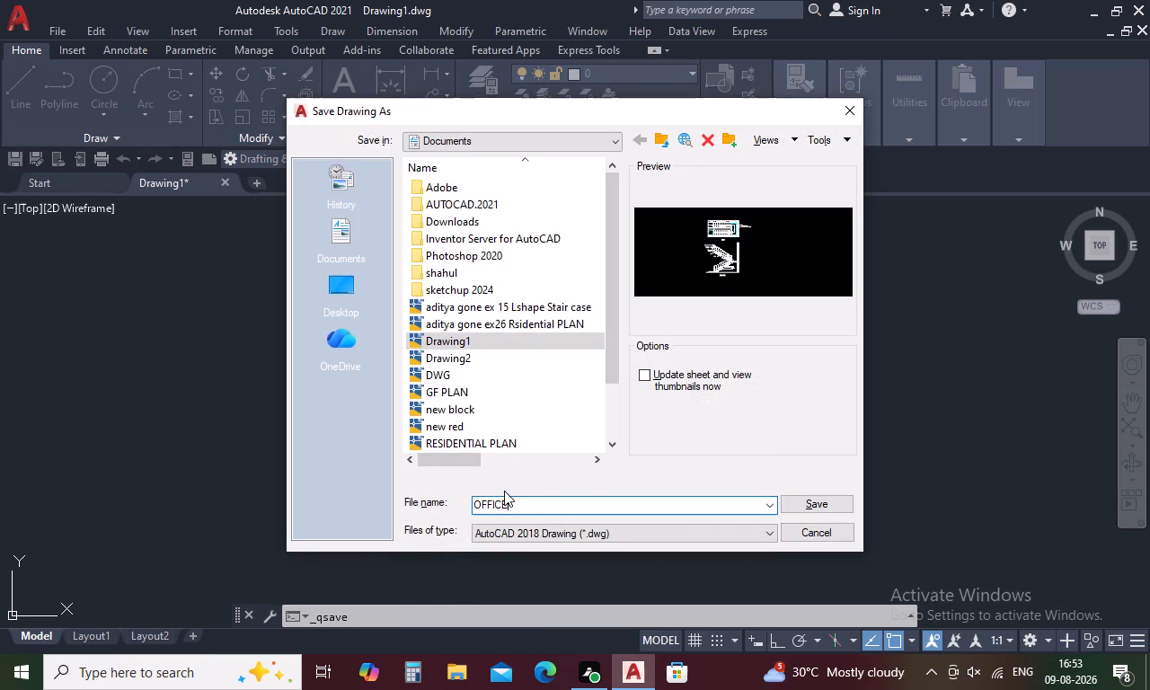
key("space")
type("STAFF FLOOR")
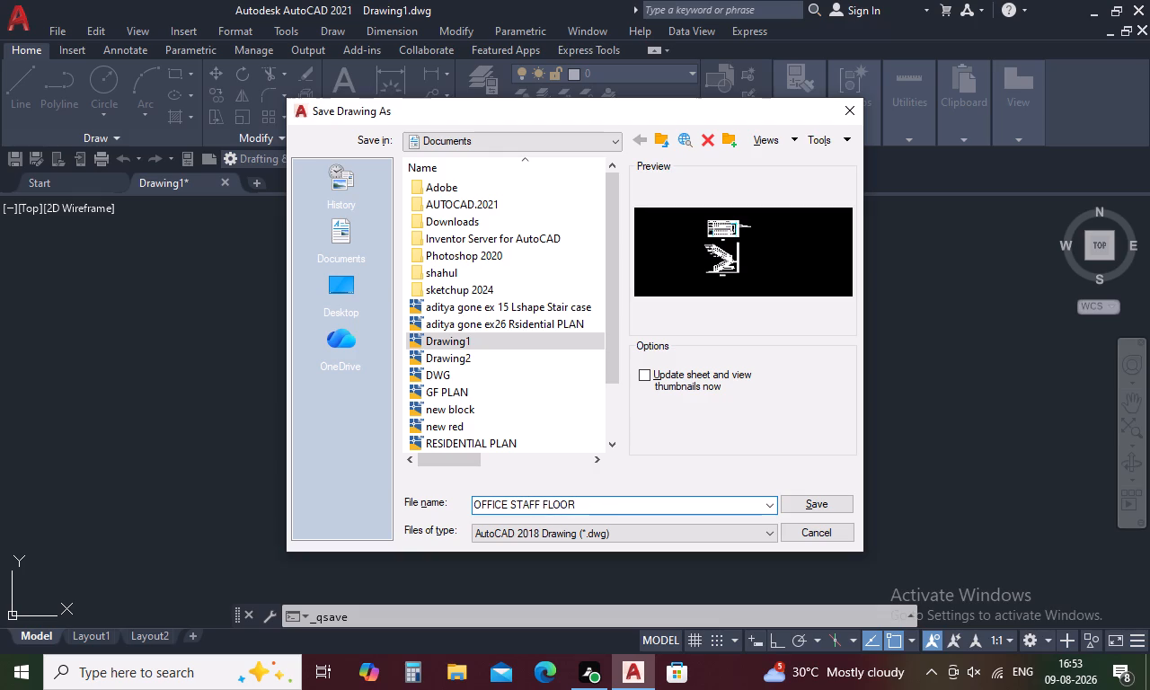
key("space")
type("PLAN")
left_click(341, 286)
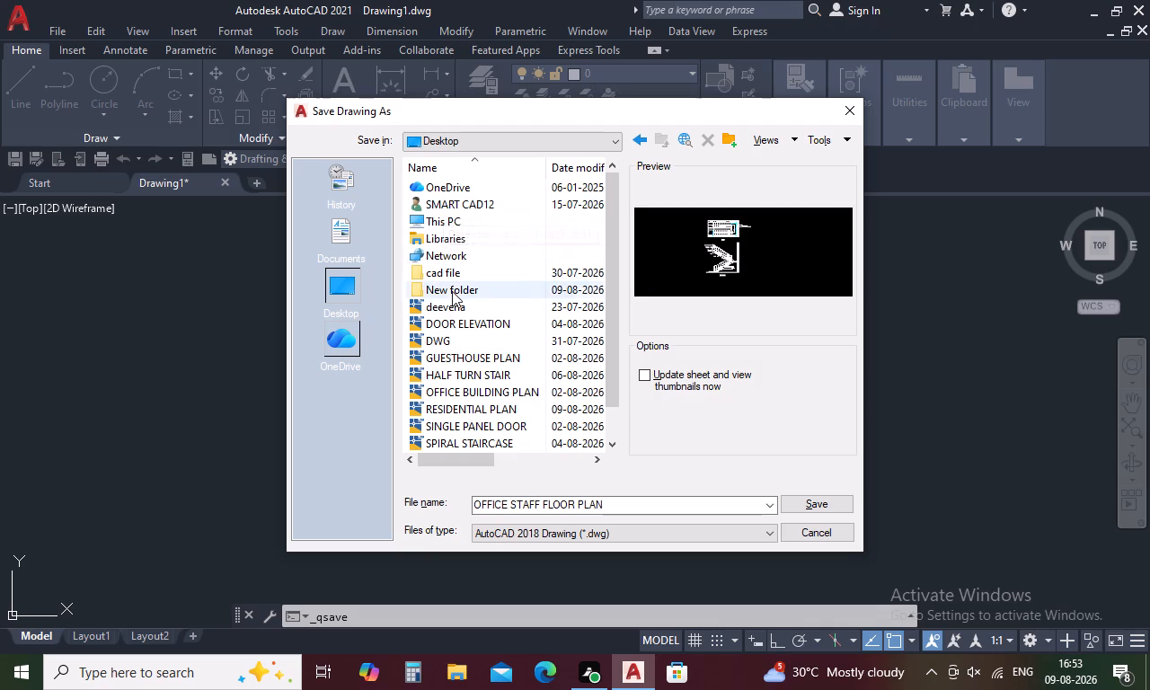
scroll(452, 291, "down", 10)
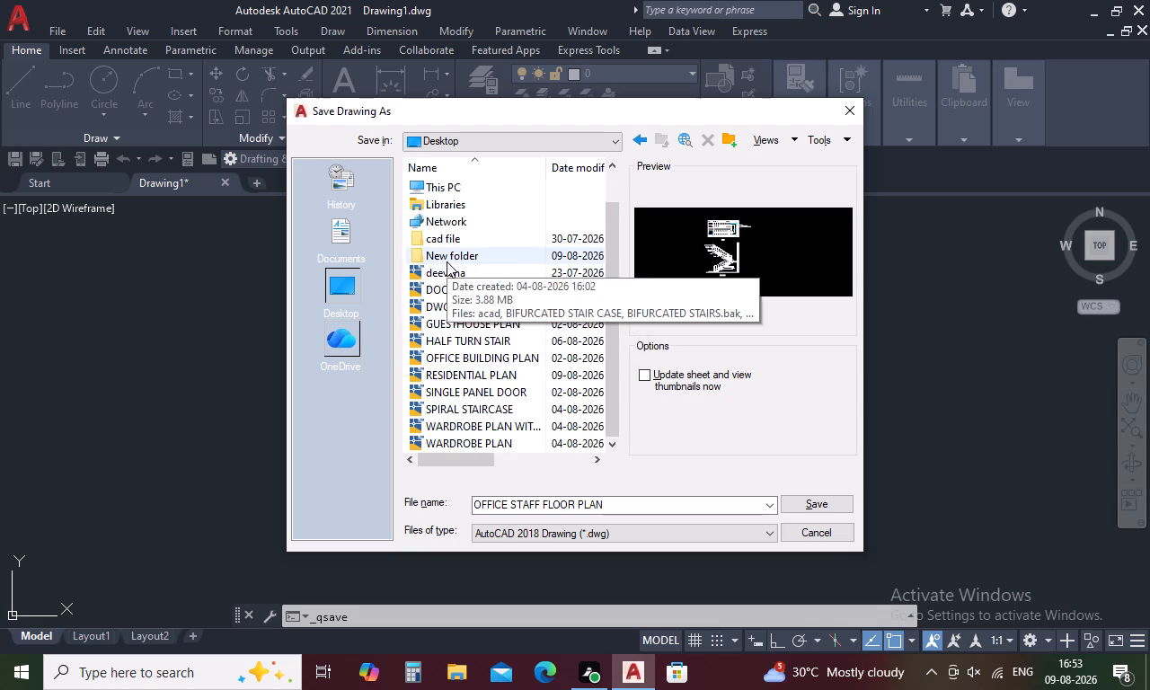
double_click(447, 257)
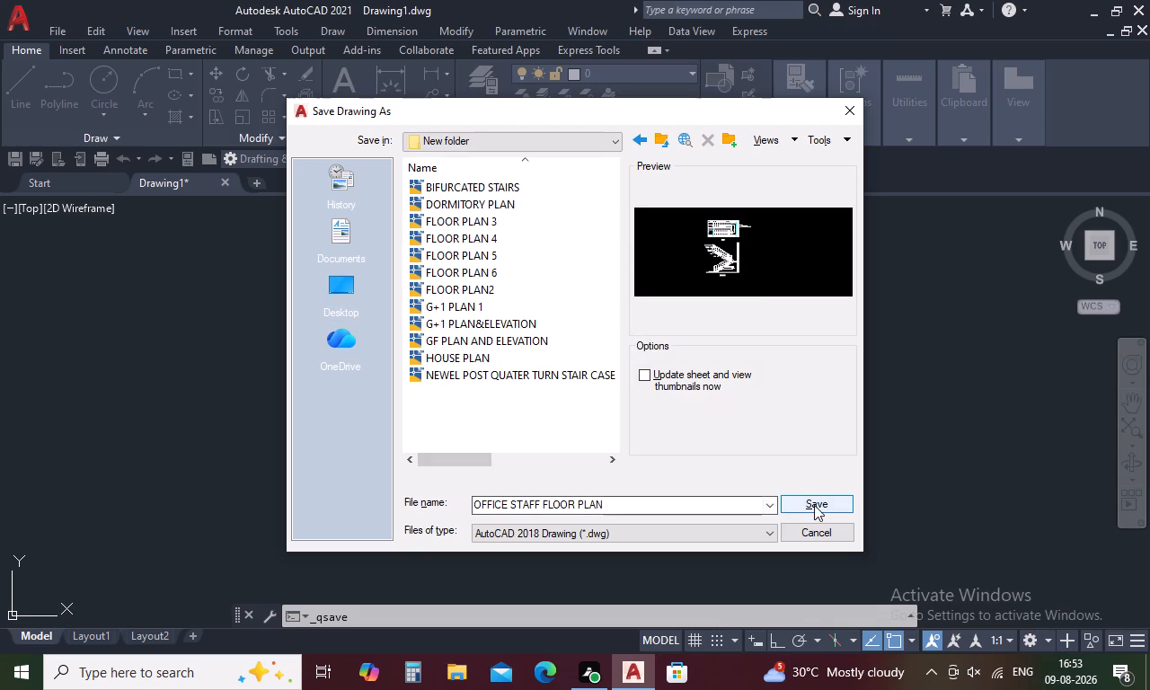
left_click(814, 505)
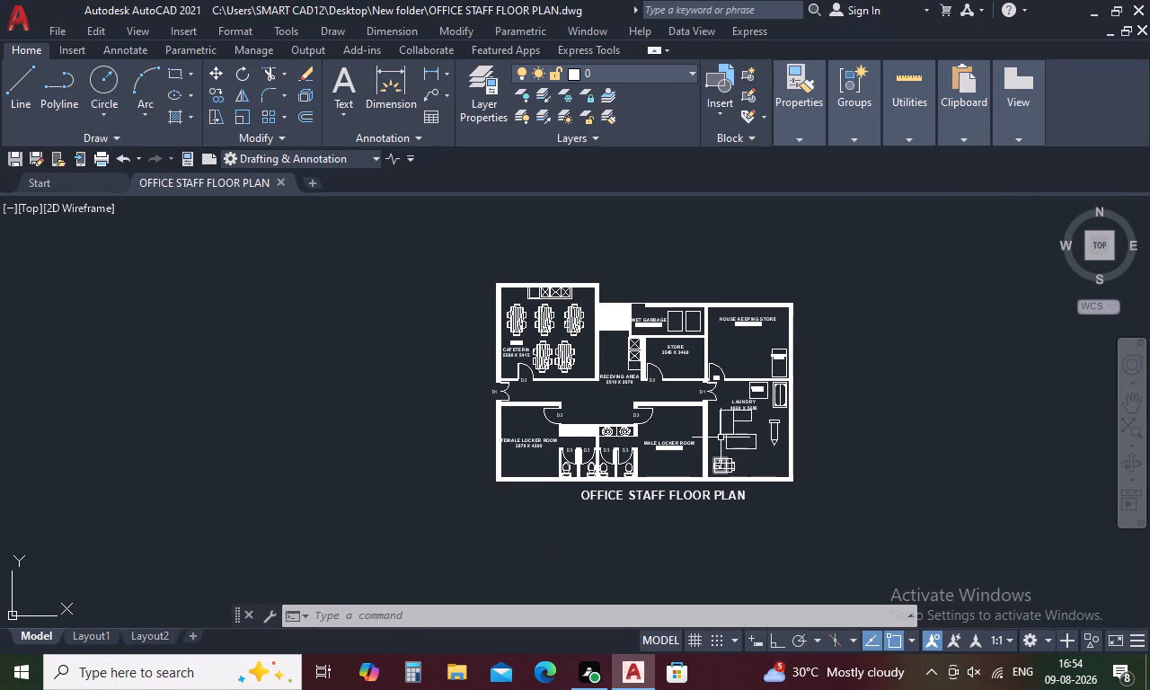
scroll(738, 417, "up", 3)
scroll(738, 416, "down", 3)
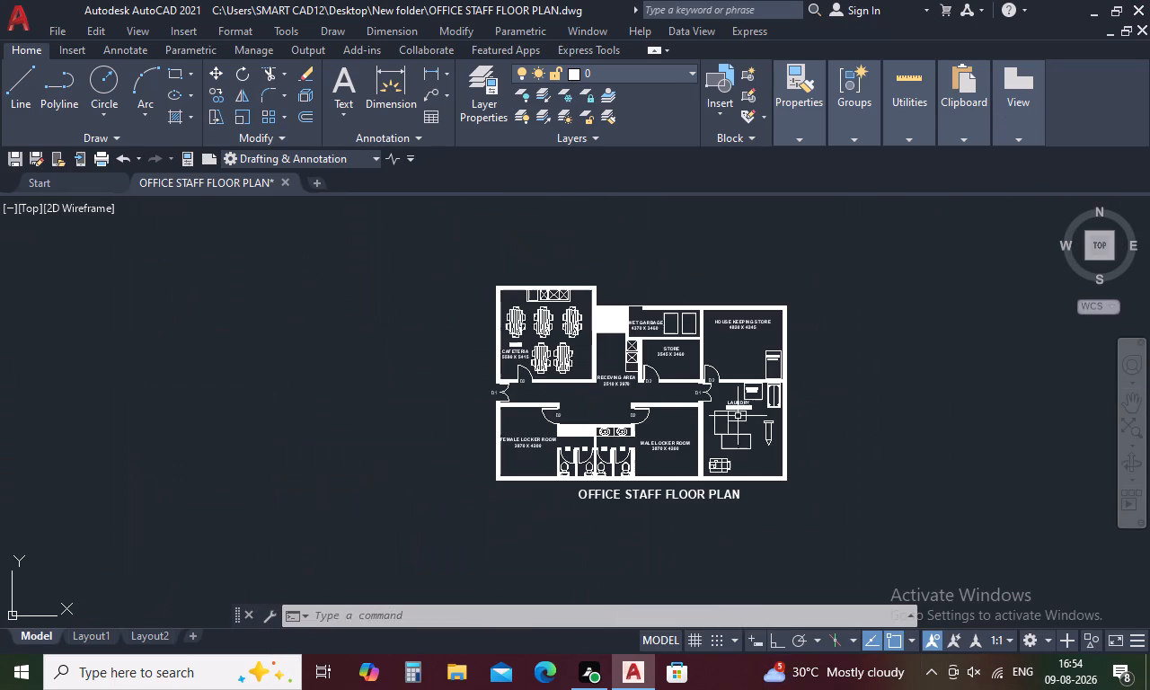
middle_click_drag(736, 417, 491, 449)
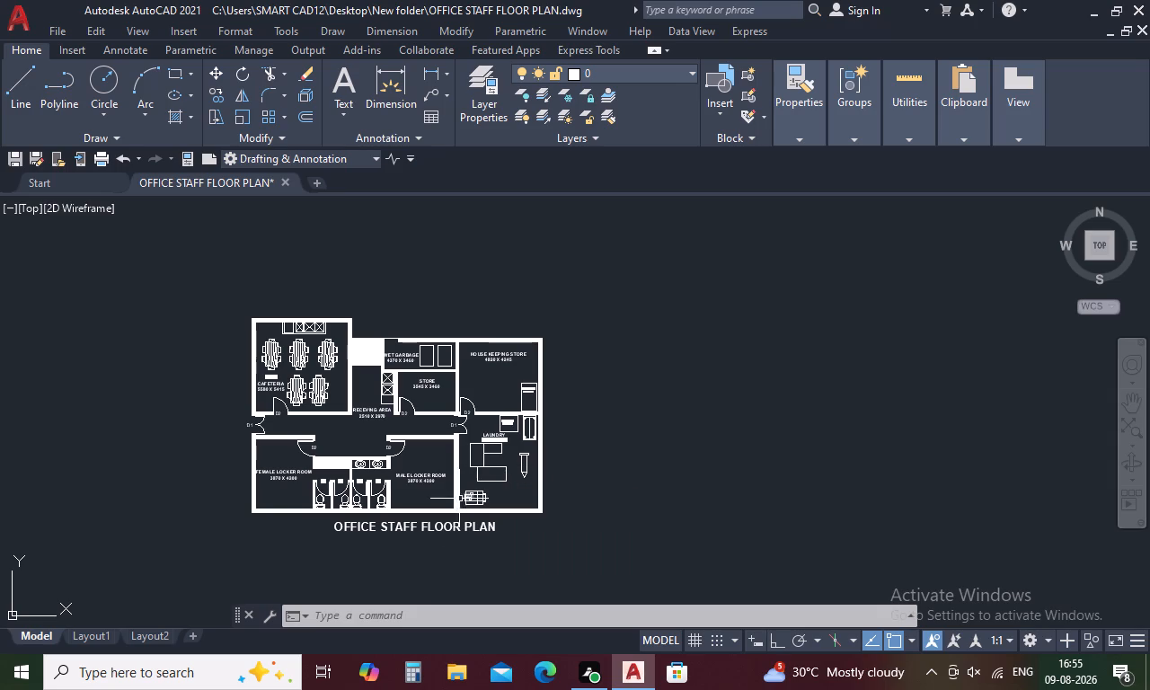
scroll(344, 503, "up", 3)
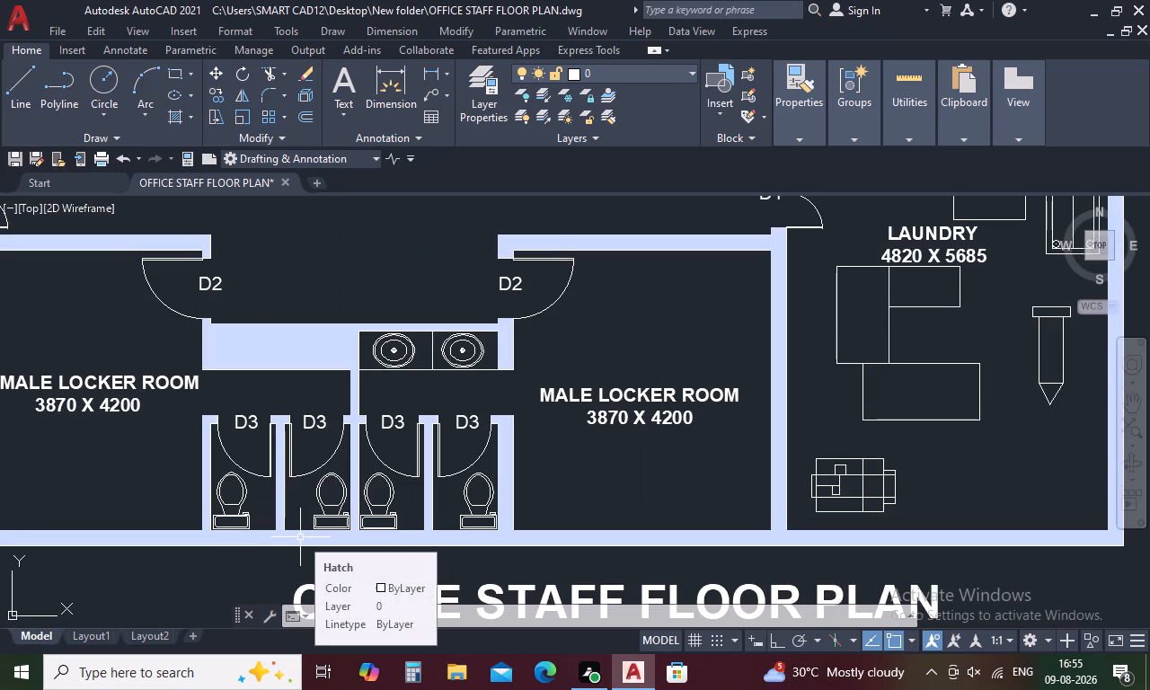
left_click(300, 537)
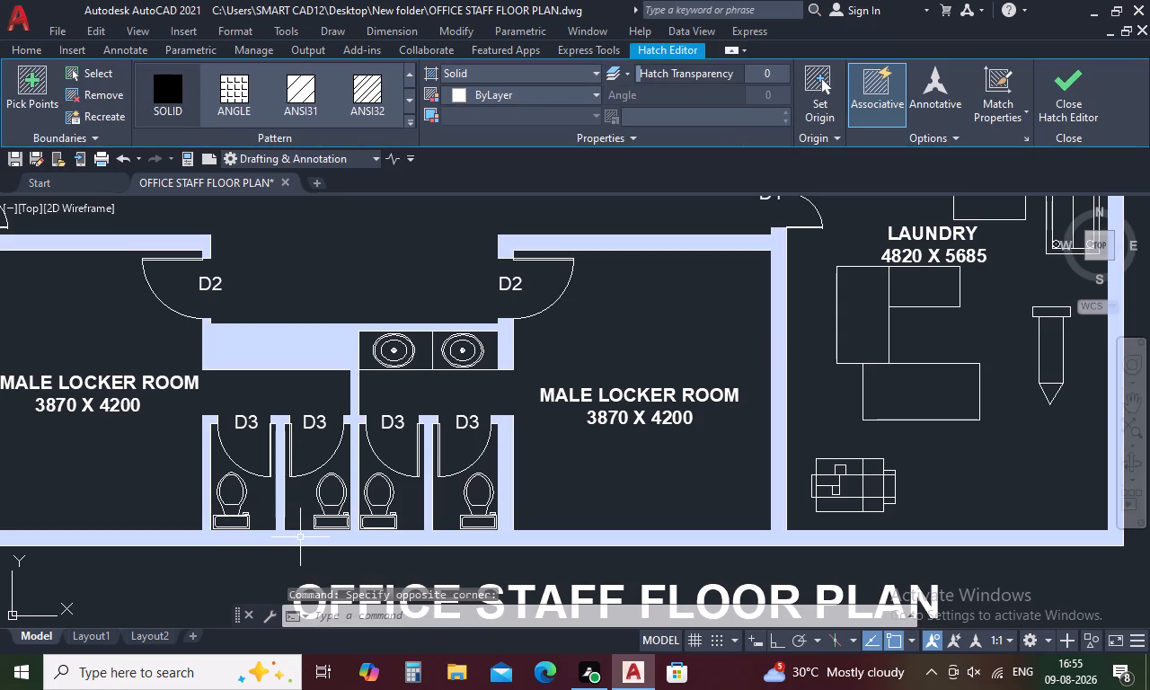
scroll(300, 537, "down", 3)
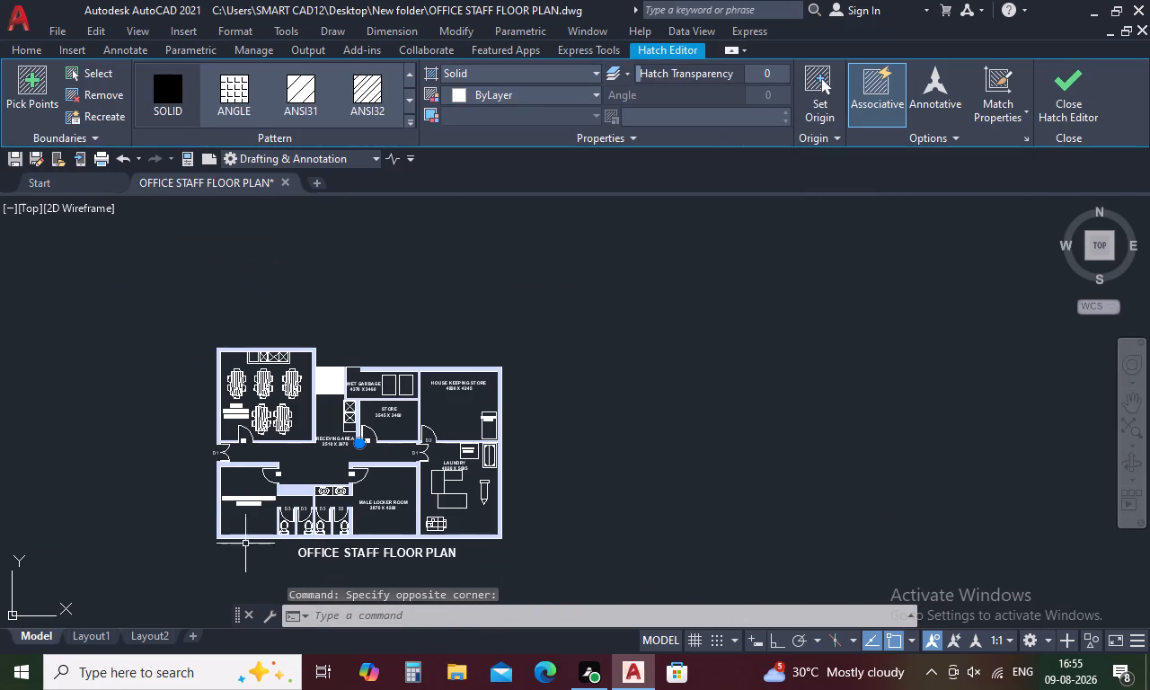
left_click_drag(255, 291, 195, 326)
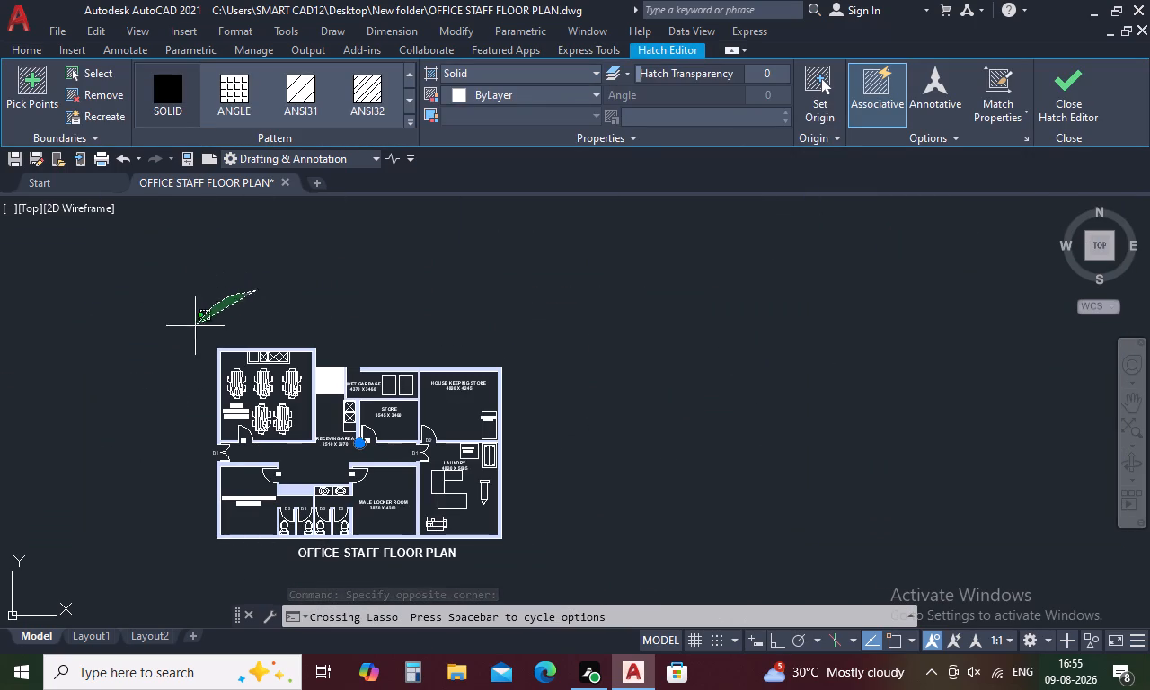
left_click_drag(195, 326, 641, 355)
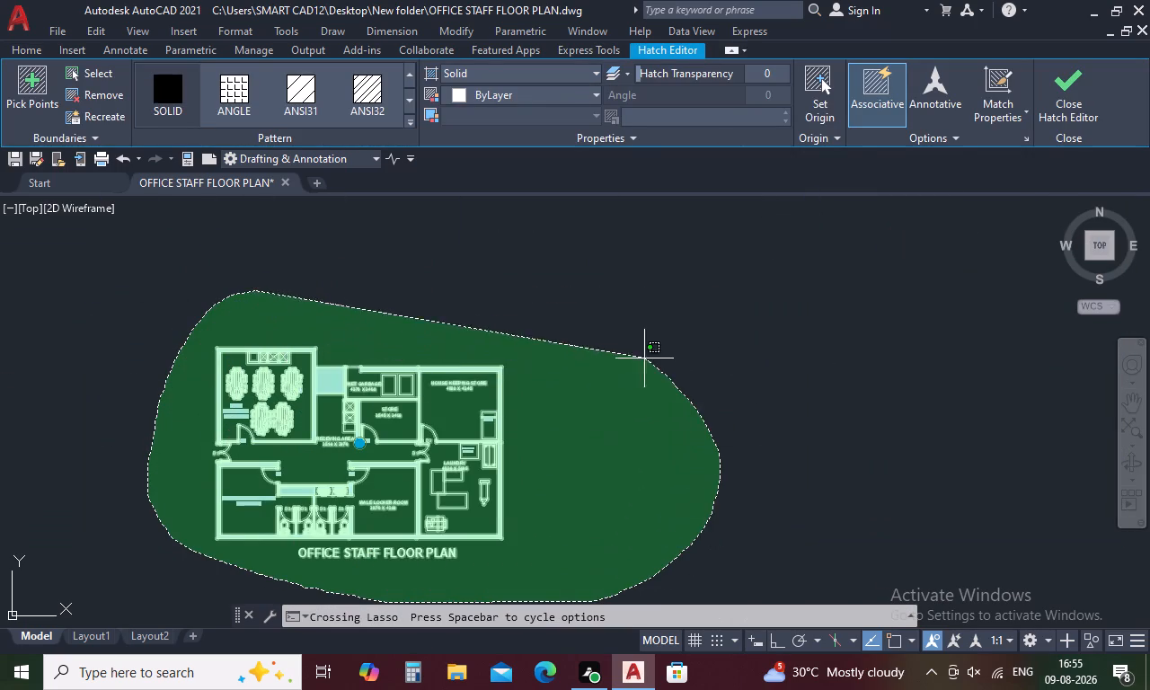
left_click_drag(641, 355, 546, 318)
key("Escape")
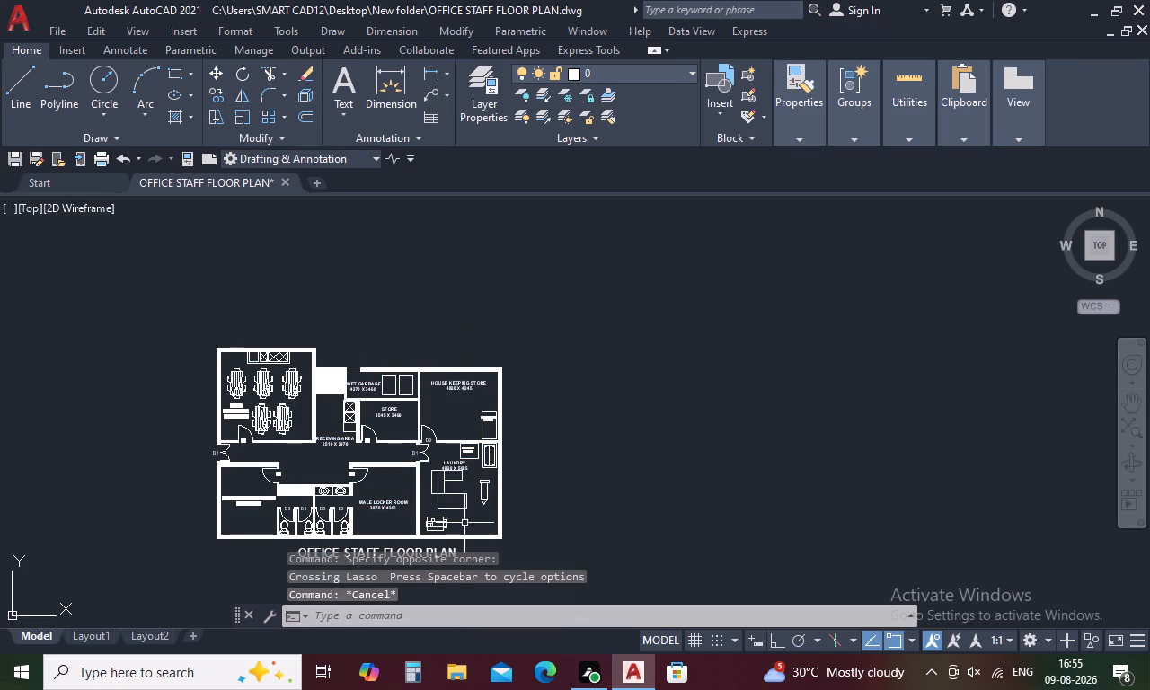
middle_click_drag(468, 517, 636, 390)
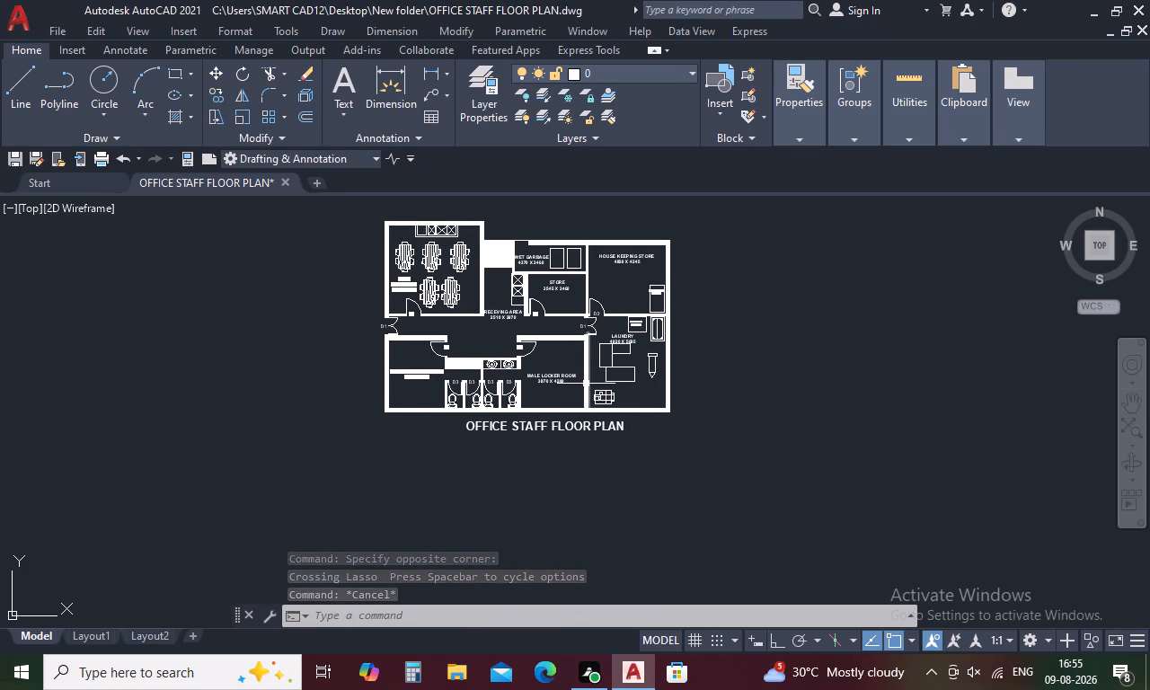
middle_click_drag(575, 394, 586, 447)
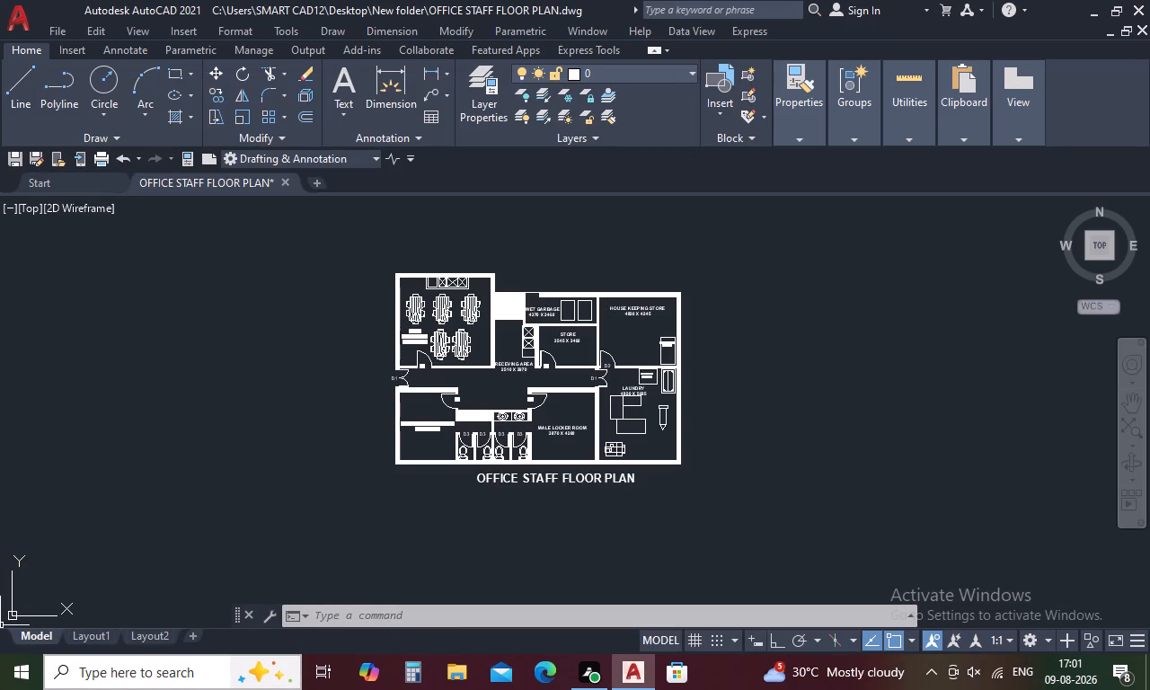
Open Layout2 and check how the floor plan and its title fit within the sheet's viewport.
left_click(151, 637)
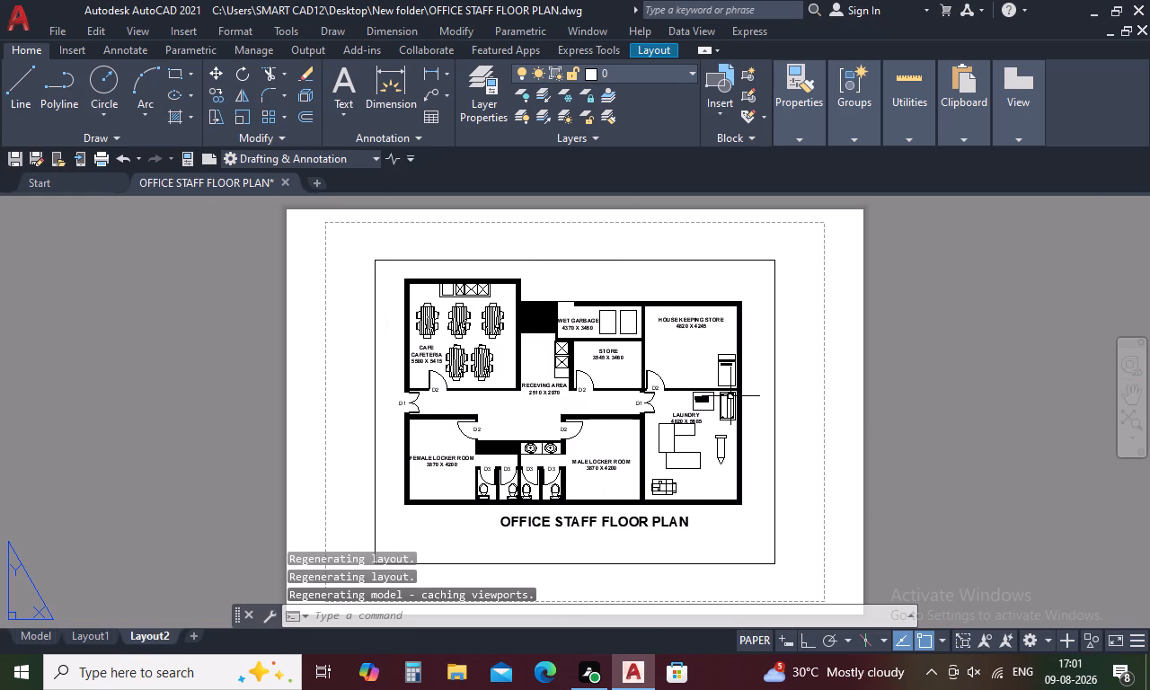
scroll(707, 403, "up", 3)
scroll(707, 403, "down", 3)
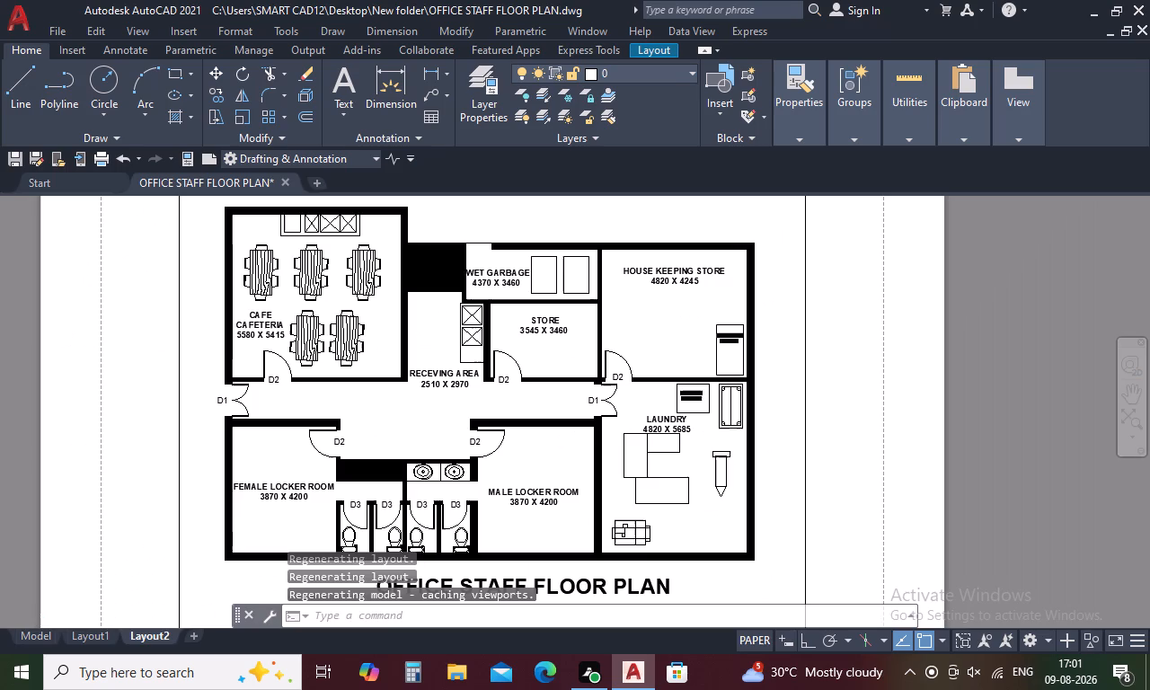
scroll(706, 403, "up", 1)
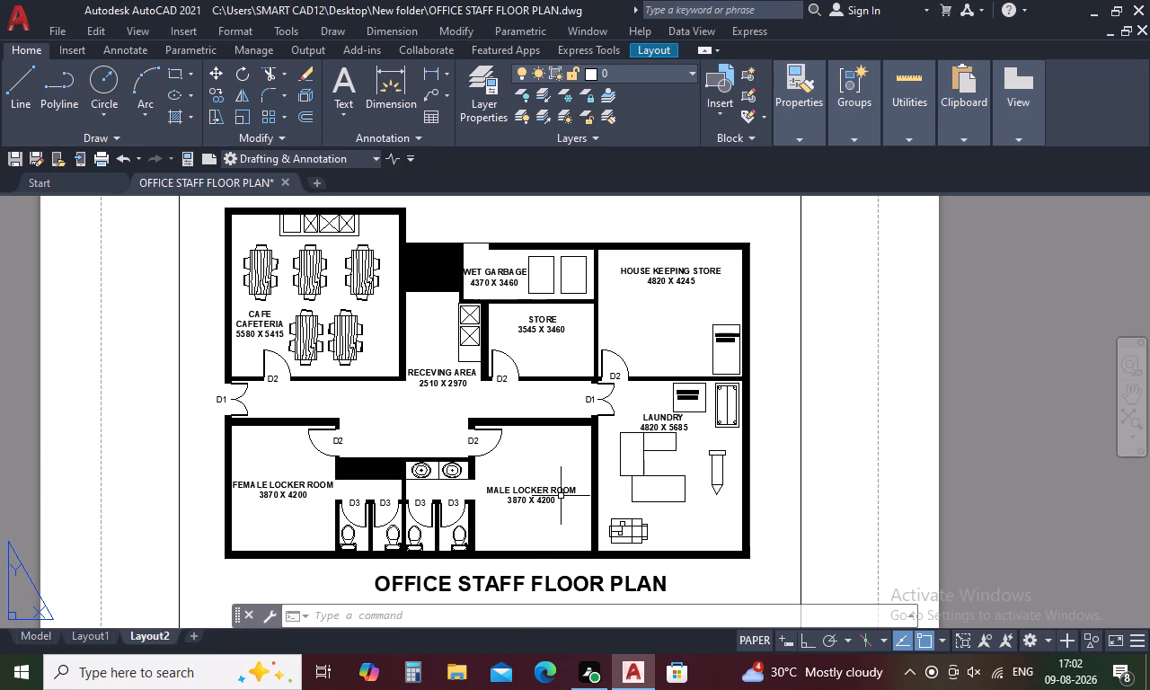
scroll(561, 494, "down", 1)
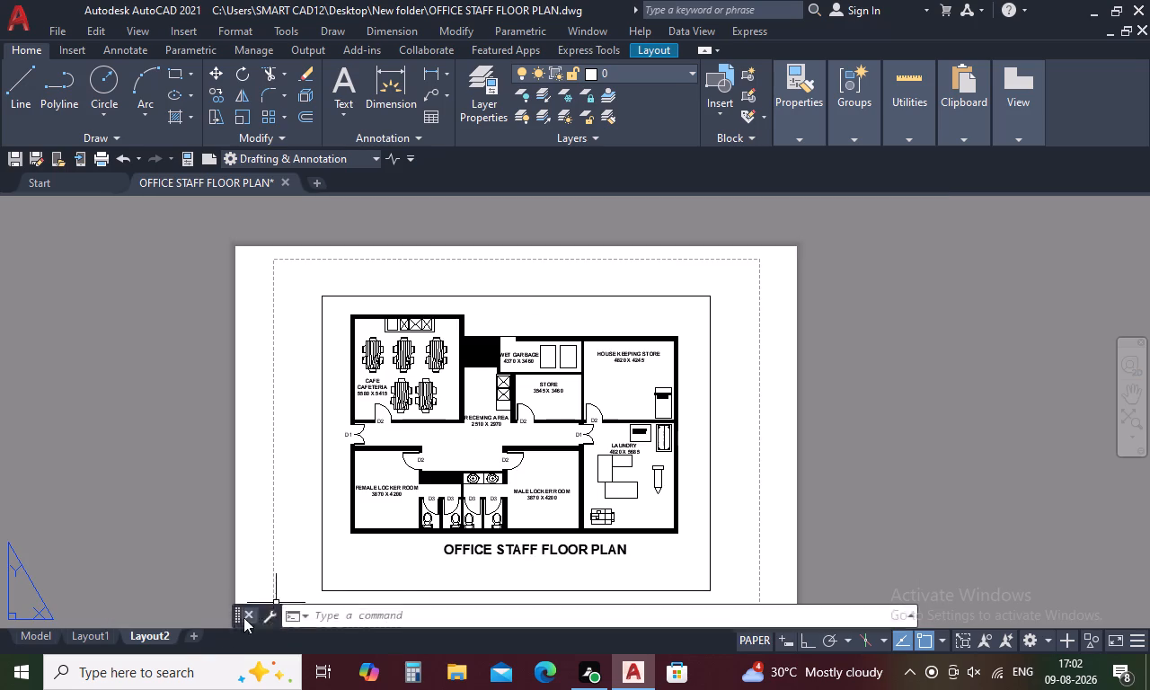
Add a new layout after Layout2 and open it to show the floor plan on its sheet.
left_click(193, 636)
left_click(208, 637)
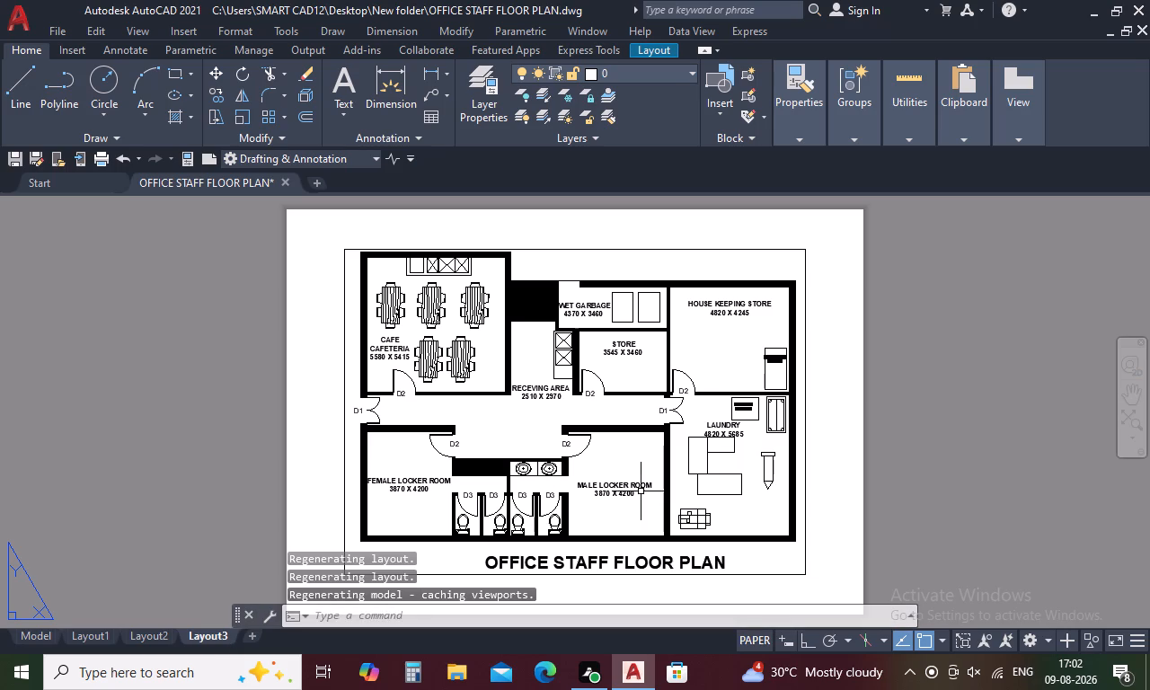
scroll(666, 491, "down", 1)
scroll(665, 512, "up", 1)
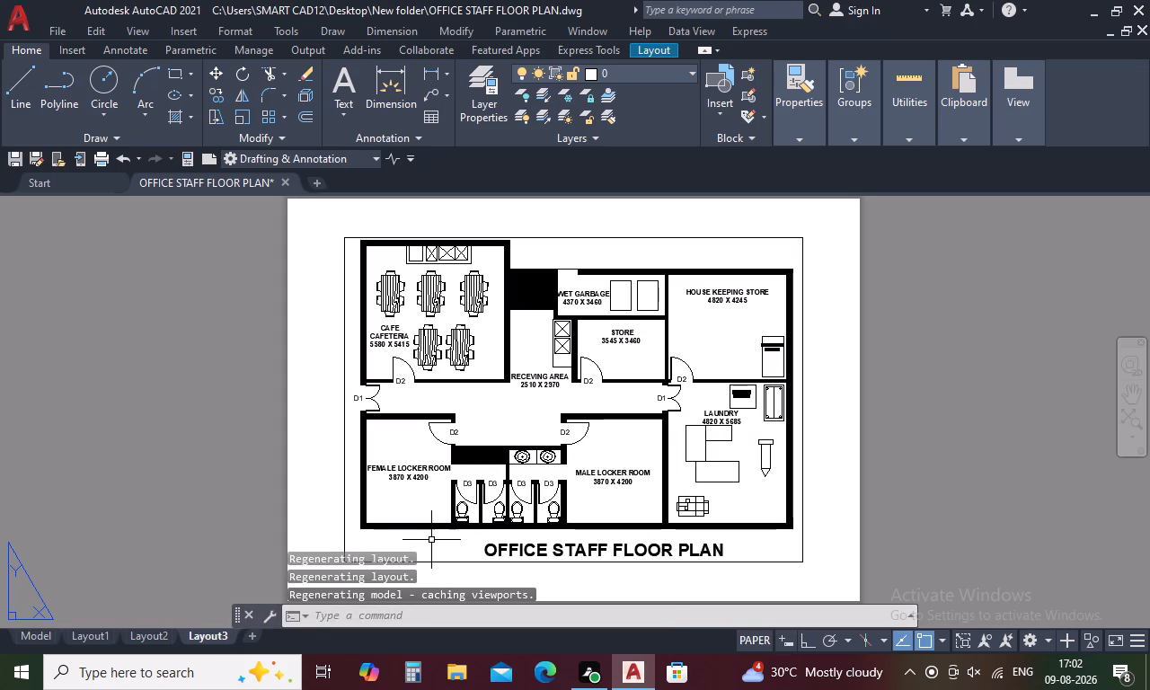
Plot the new layout with Microsoft Print to PDF, saving it as OFFICE STAFF FLOOR PLAN in the New folder on the Desktop.
key("ctrl+p")
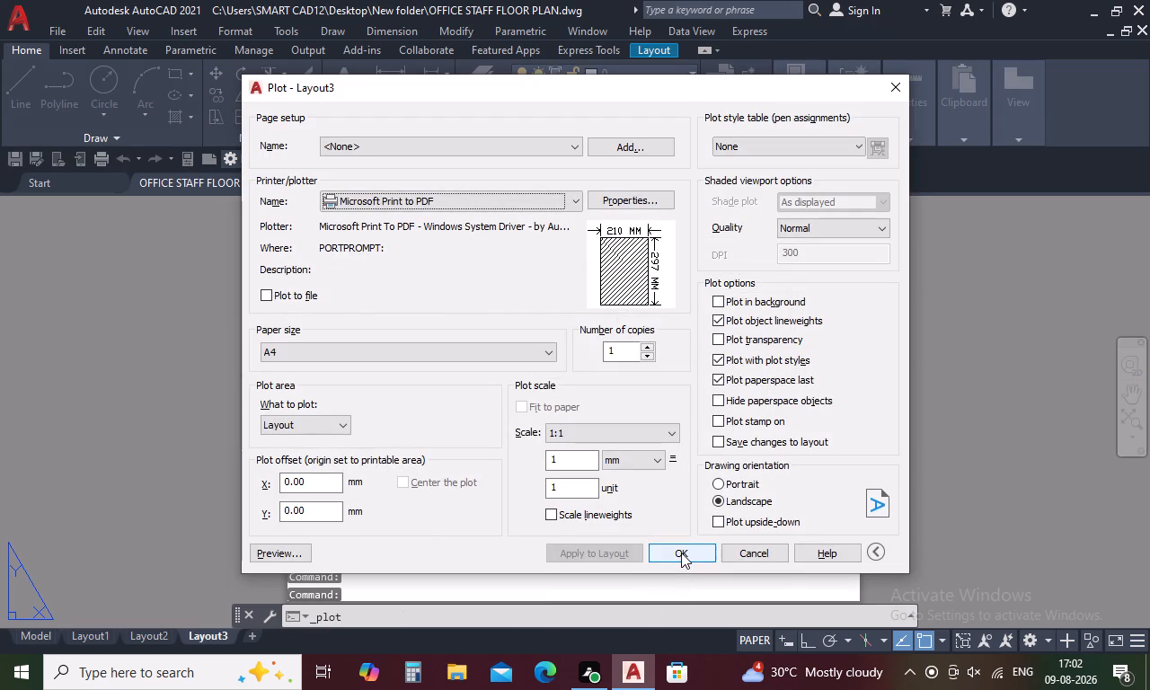
left_click(681, 553)
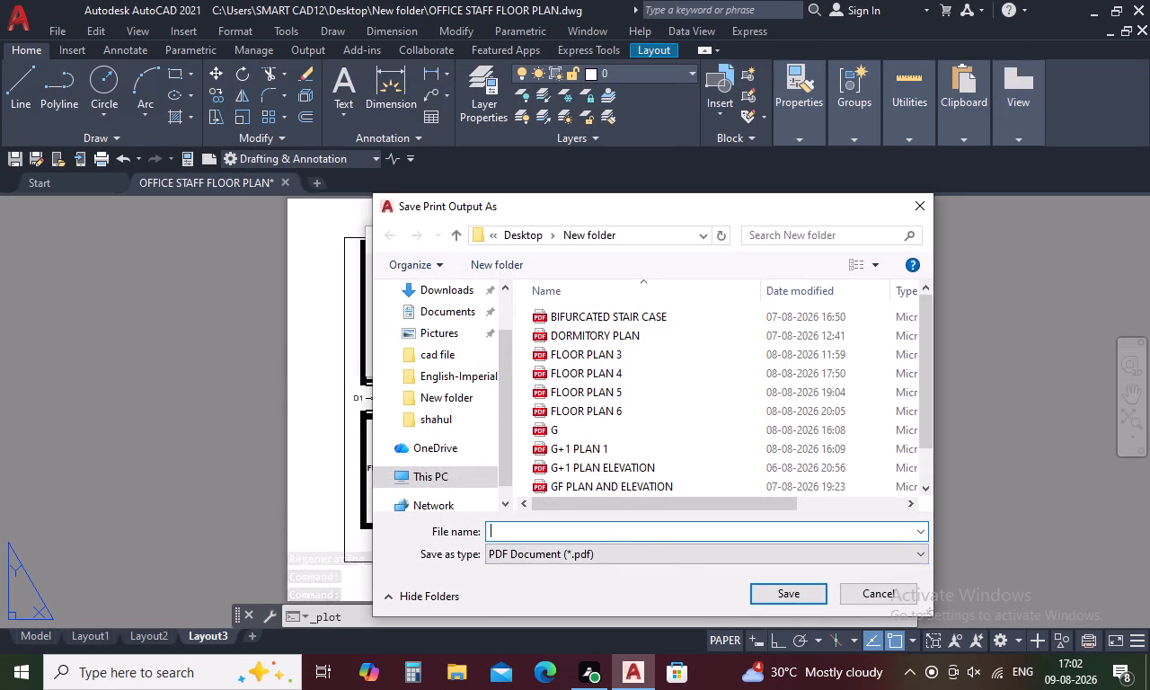
type("OFFI")
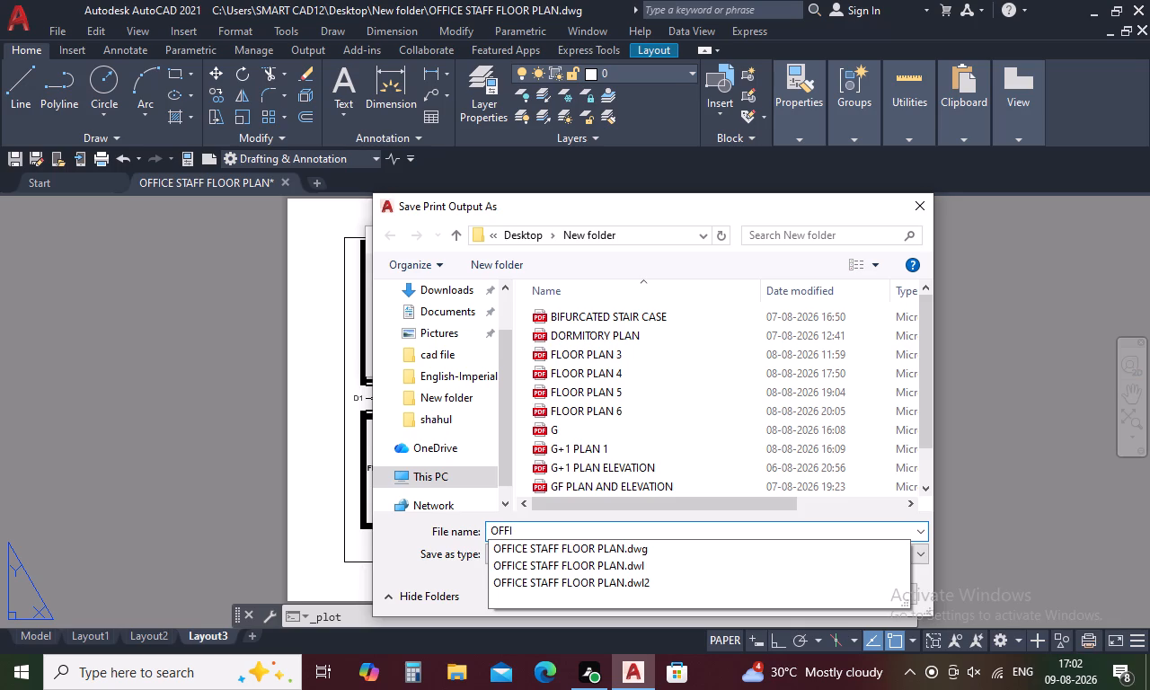
type("CE STAFF FLOOR PLAN")
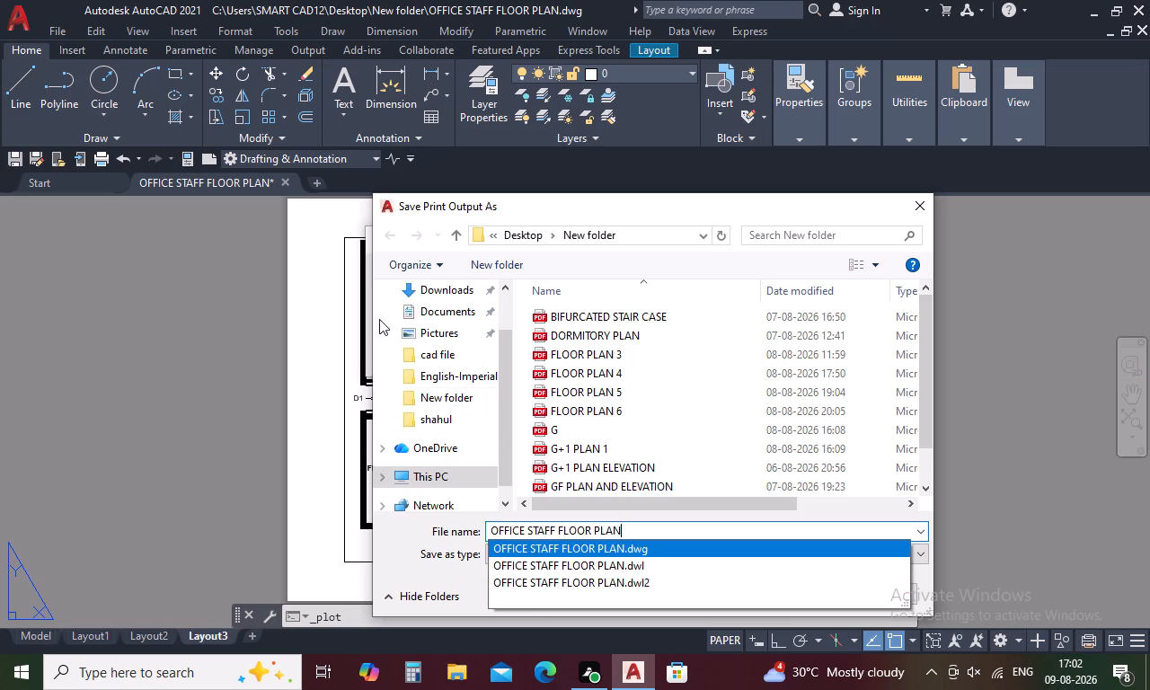
scroll(430, 399, "down", 3)
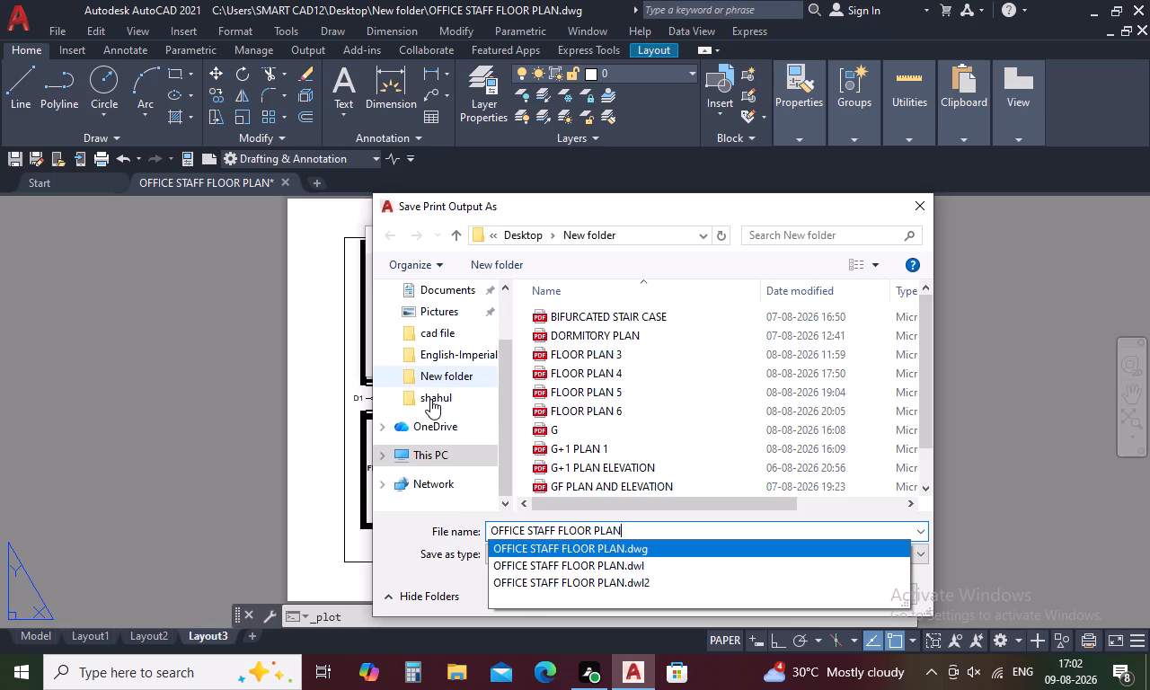
scroll(430, 399, "up", 4)
left_click(447, 330)
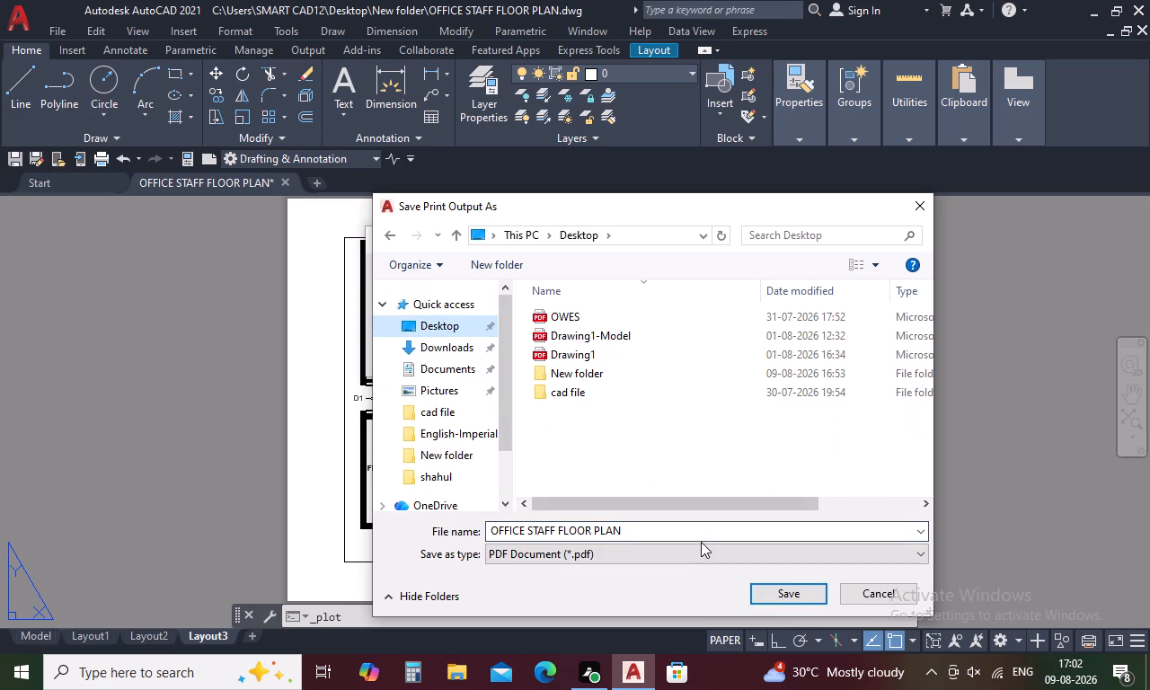
left_click(618, 383)
double_click(620, 376)
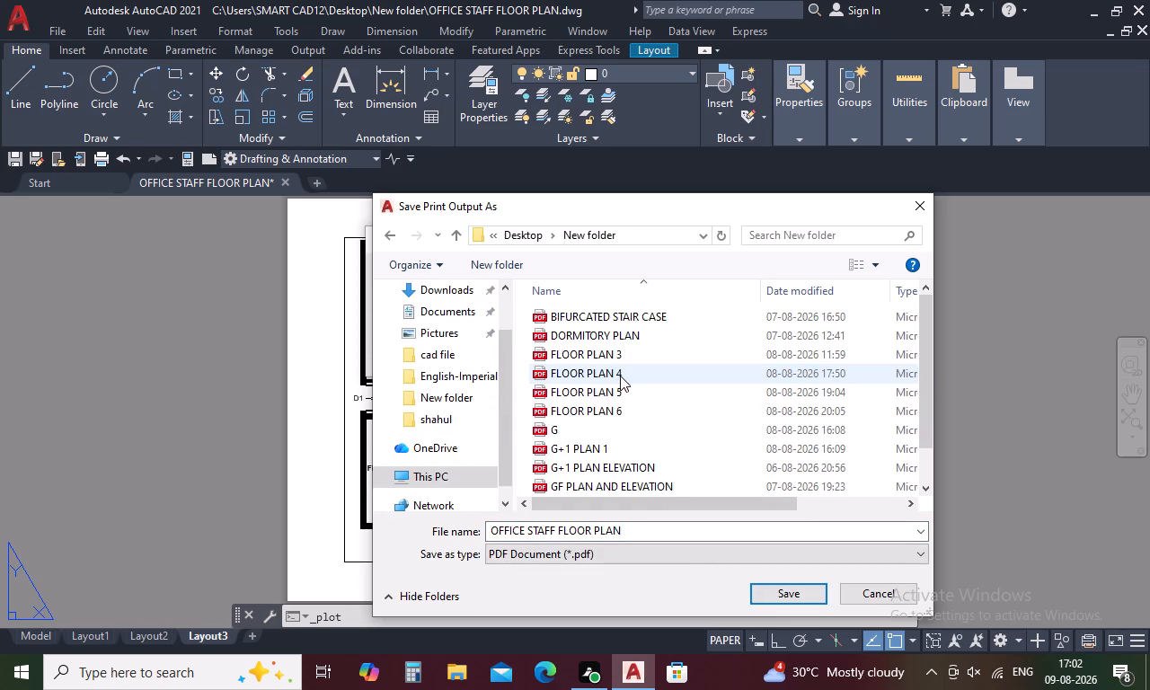
left_click(792, 597)
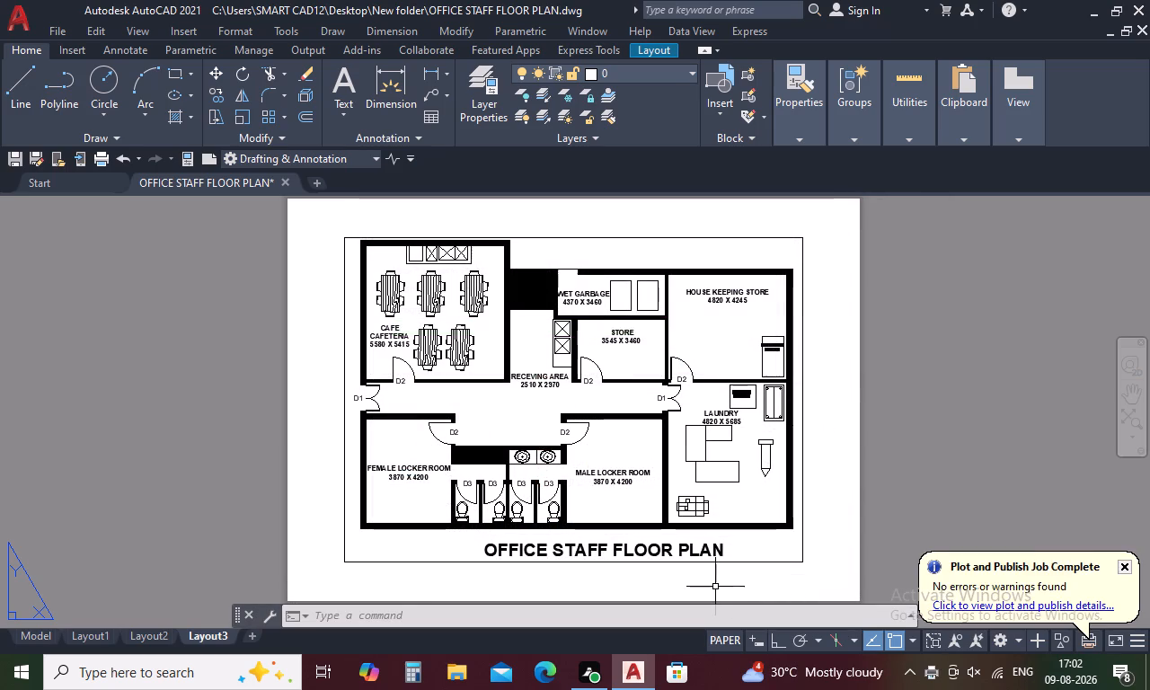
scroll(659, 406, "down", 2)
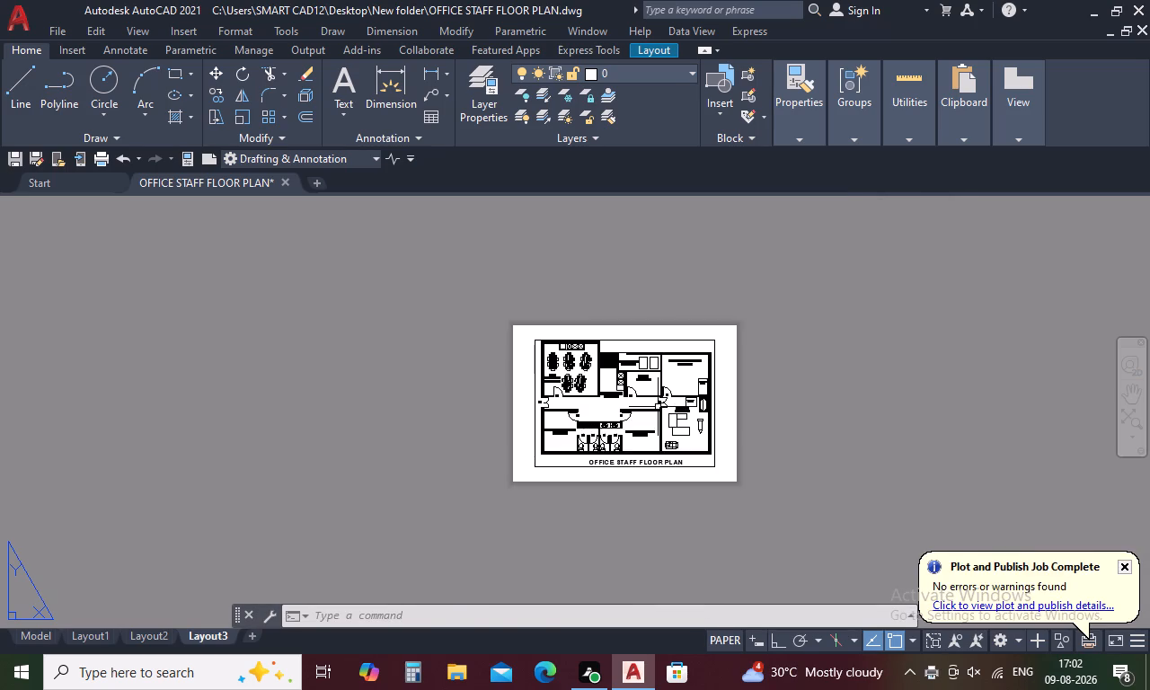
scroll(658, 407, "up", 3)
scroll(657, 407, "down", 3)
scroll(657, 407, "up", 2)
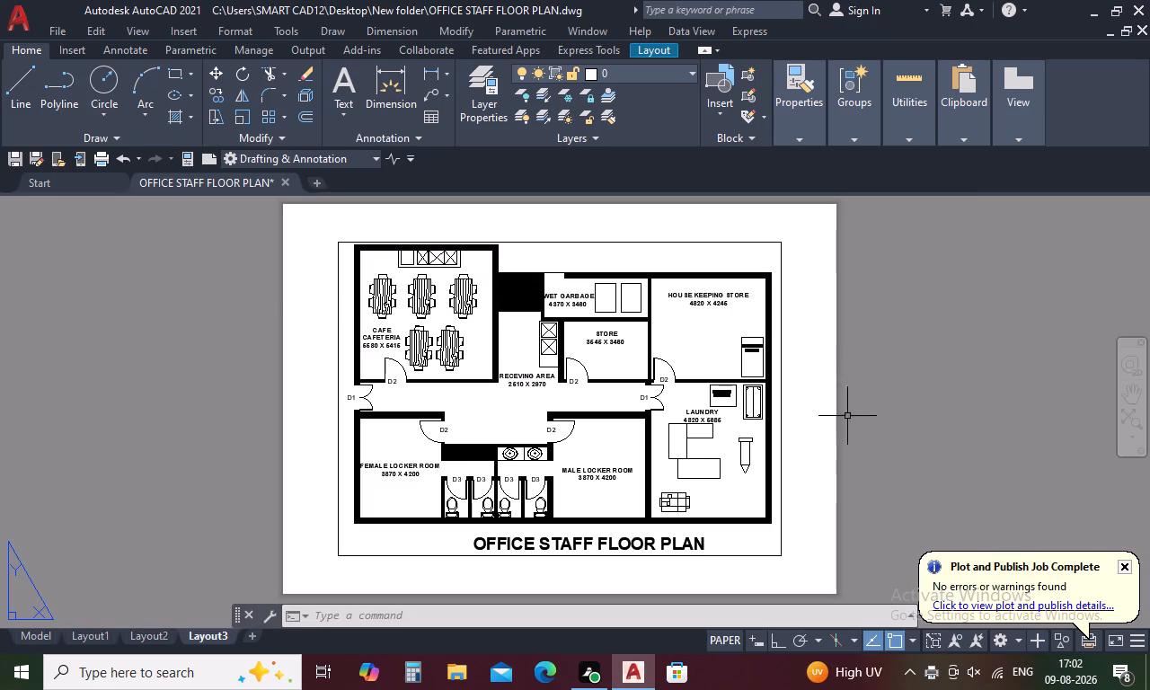